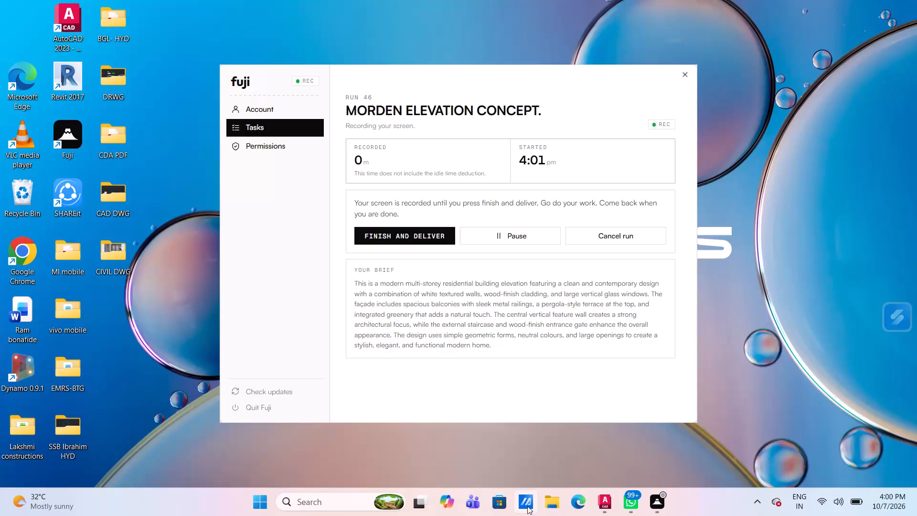
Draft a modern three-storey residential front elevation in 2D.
Switch to AutoCAD and turn on log file recording with LOGFILEON.
click(603, 510)
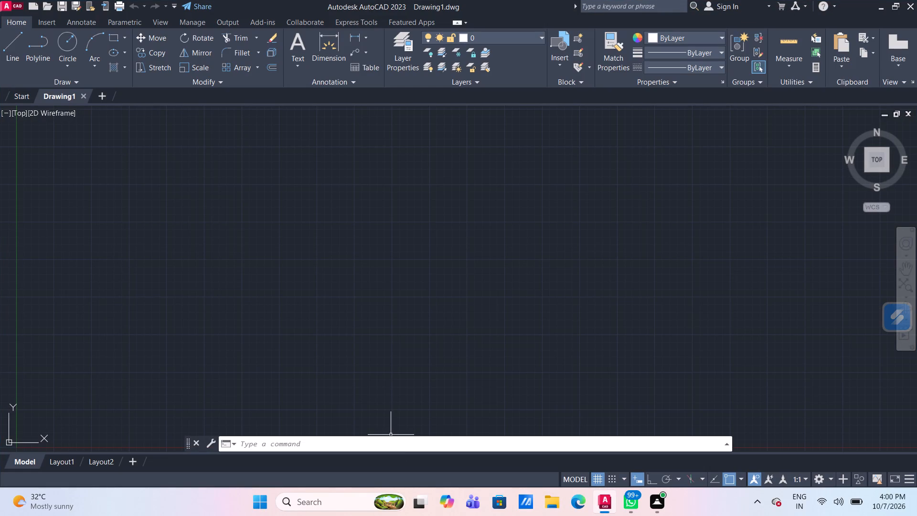
click(405, 446)
text(LO)
key(g)
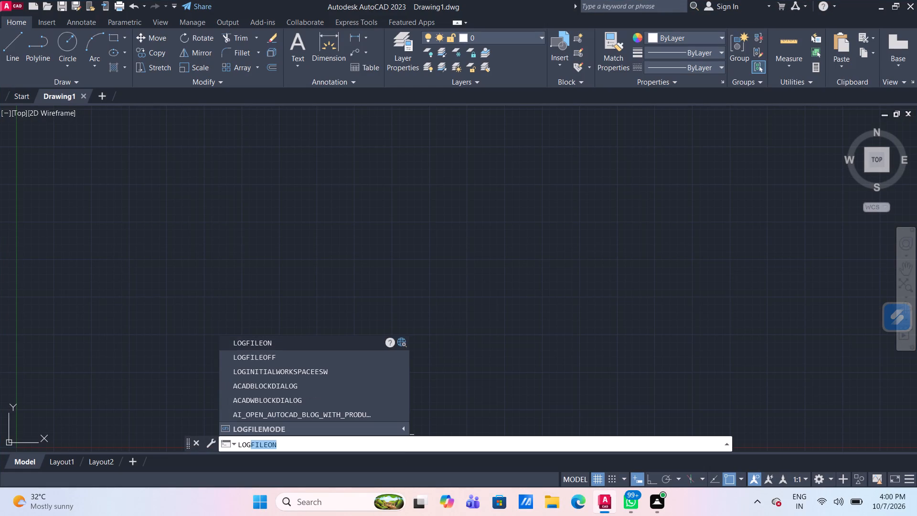
key(f)
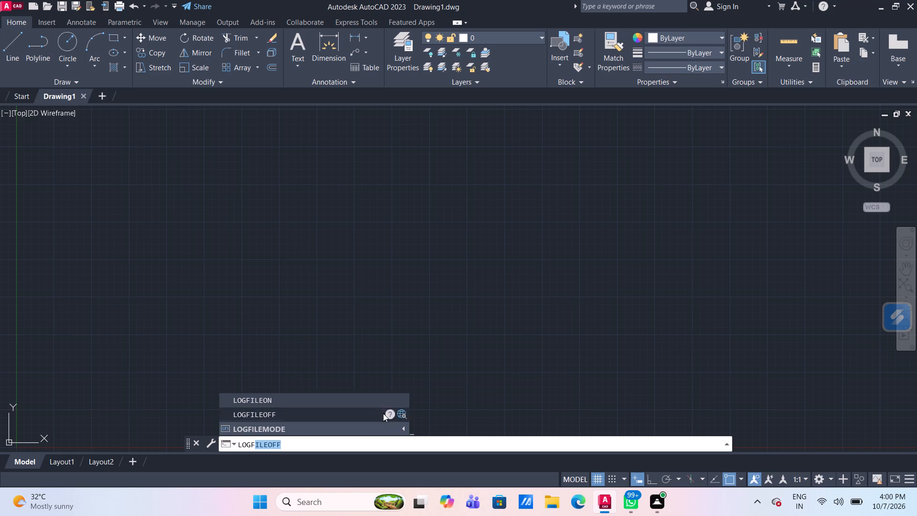
click(365, 396)
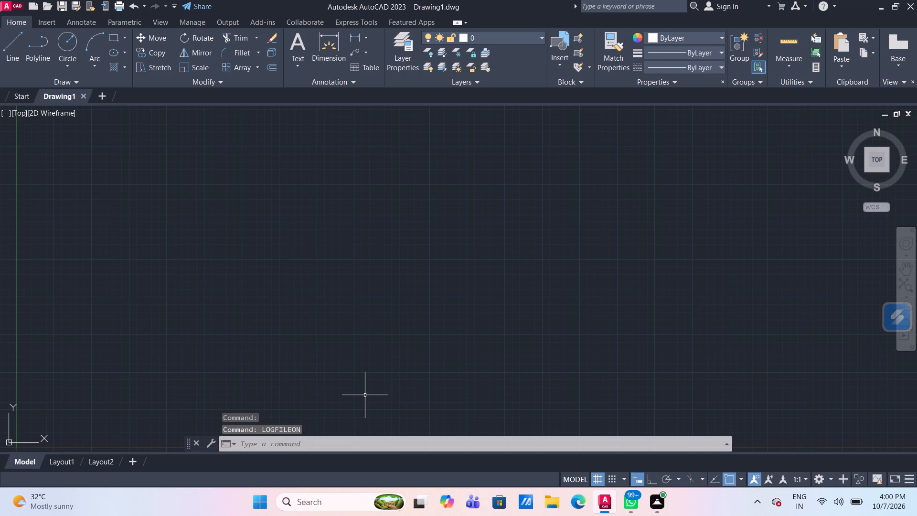
Set the drawing units to Engineering length type with 0'-0" precision.
click(393, 445)
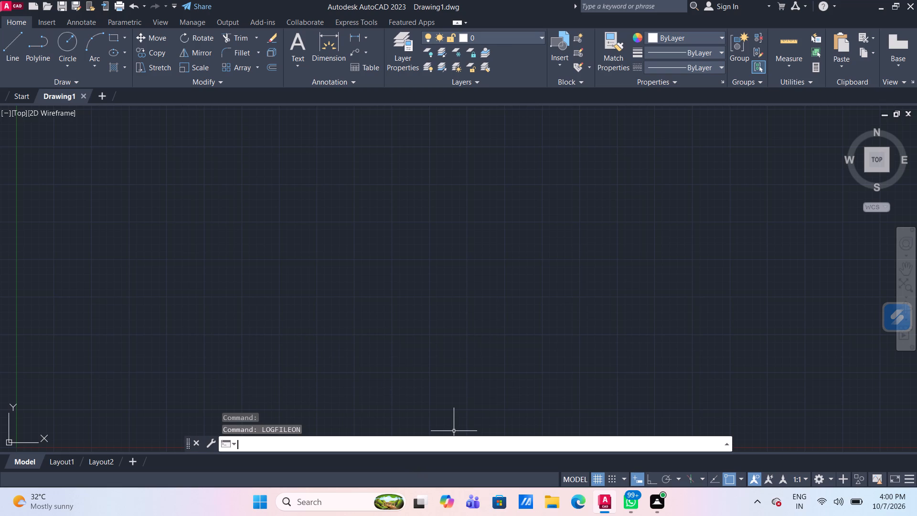
text(UN)
key(Return)
click(431, 165)
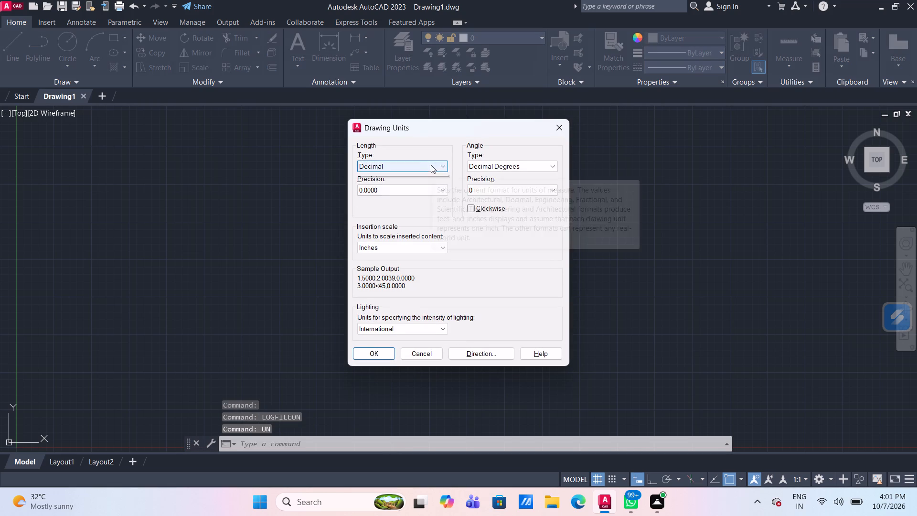
click(431, 193)
click(432, 190)
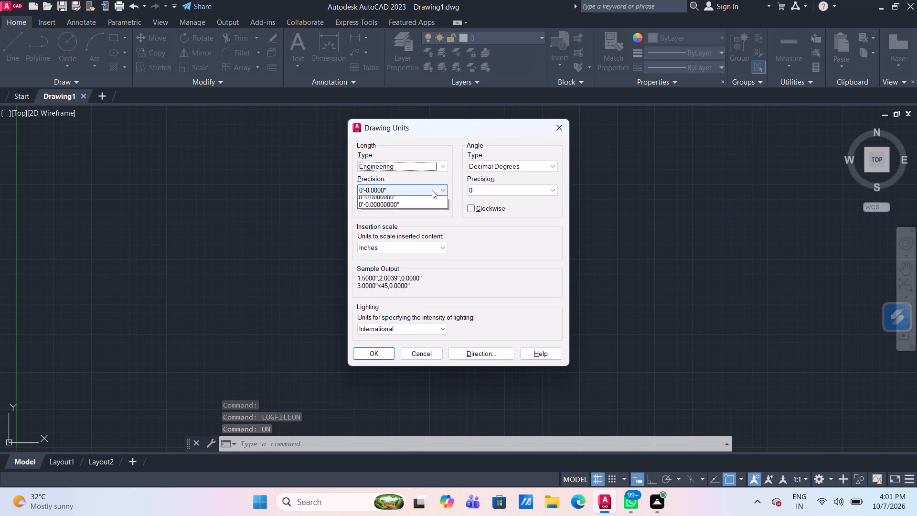
click(432, 200)
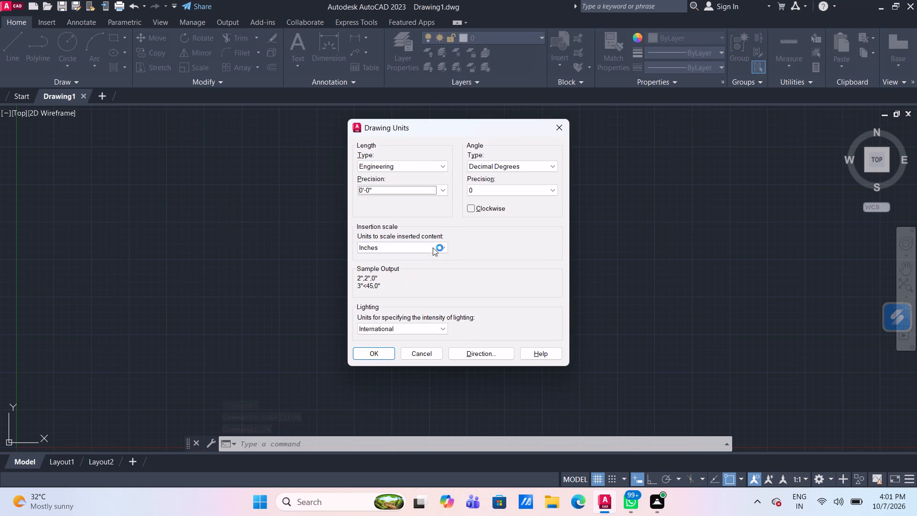
click(374, 351)
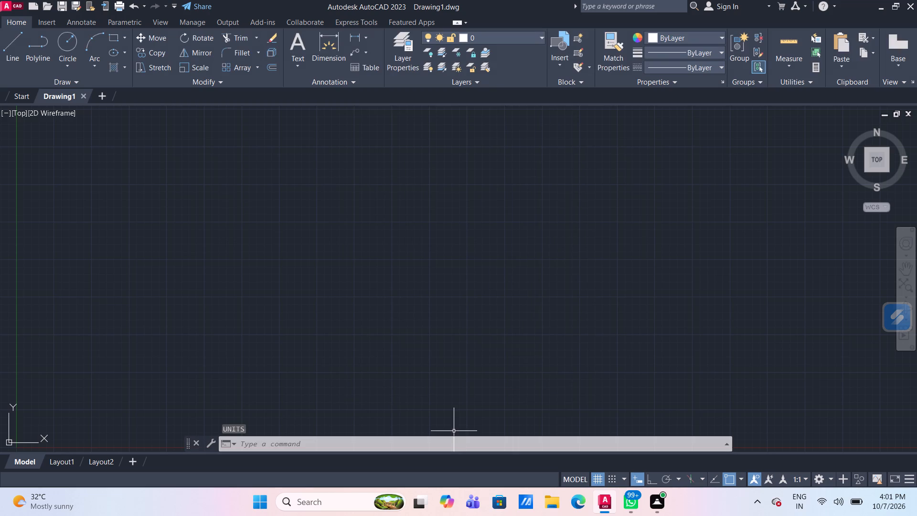
Set the model space limits from 0,0 to 50',50' and fit the full limits in the view.
text(LIM)
key(Return)
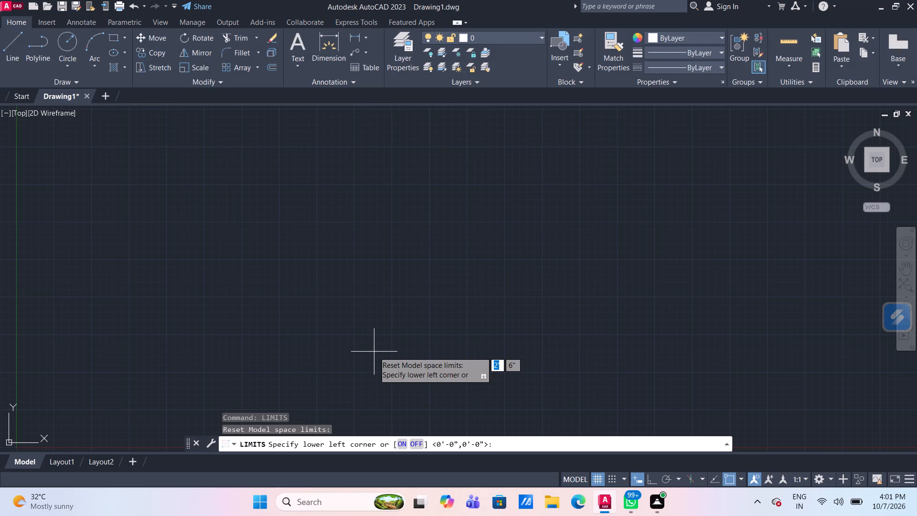
click(542, 439)
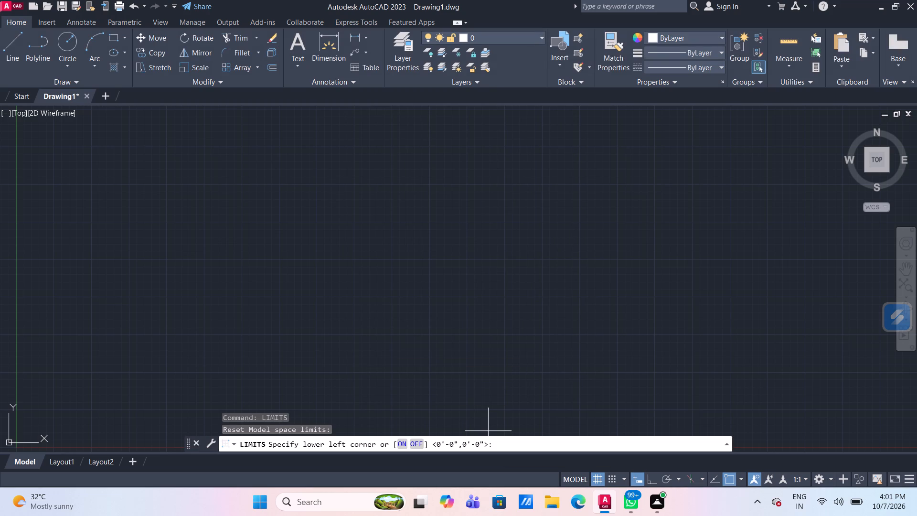
text(0,0)
key(Return)
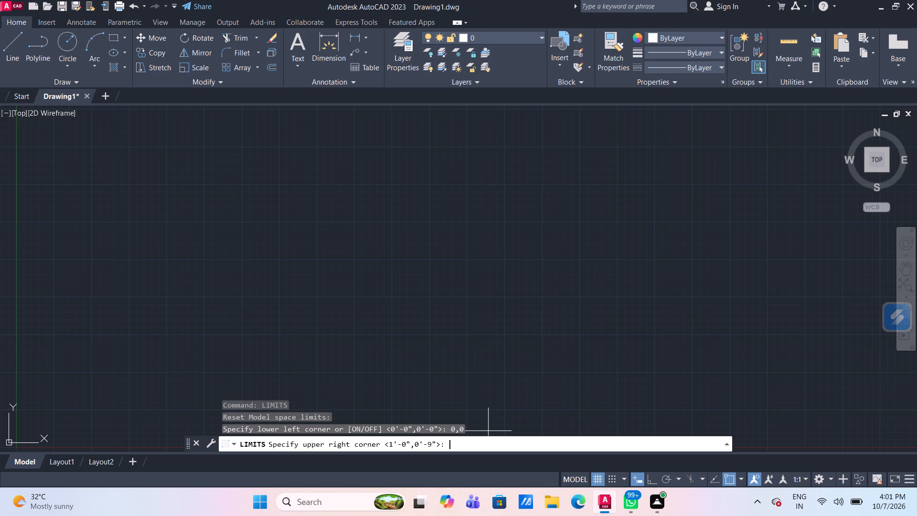
text(50)
key(apostrophe)
text(,50')
key(Return)
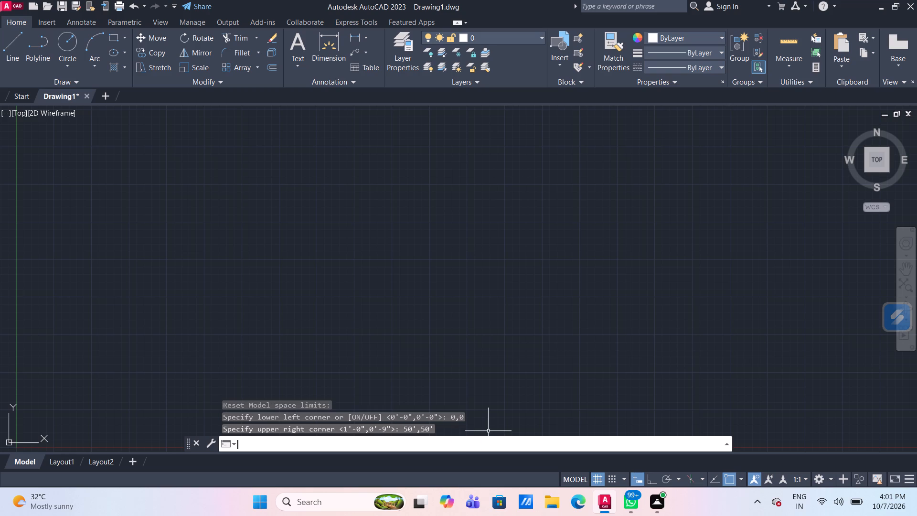
key(z)
key(Return)
key(a)
key(Return)
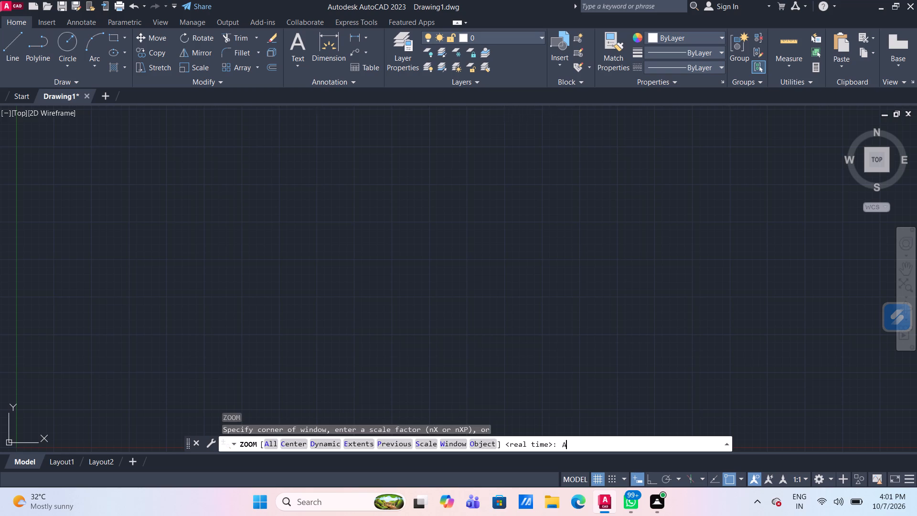
Modify the Standard dimension style to use a 4" arrow size and a 6" text height.
key(d)
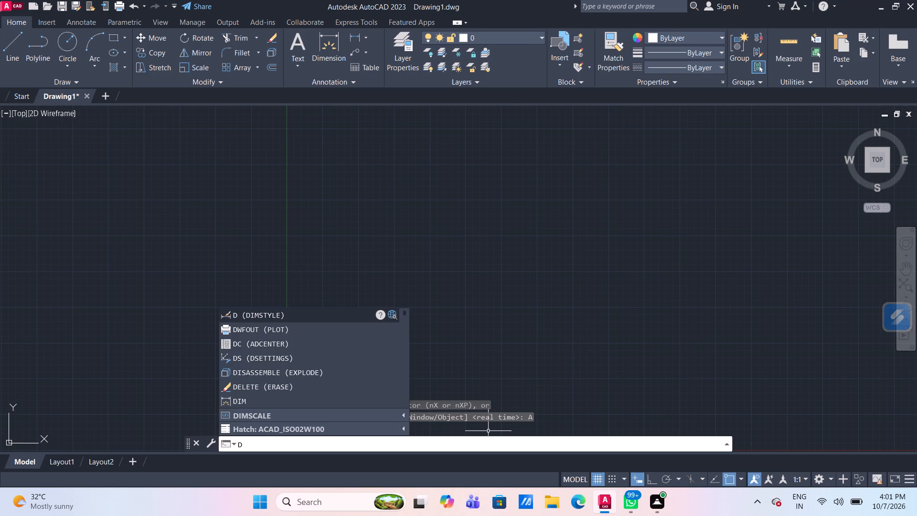
key(Return)
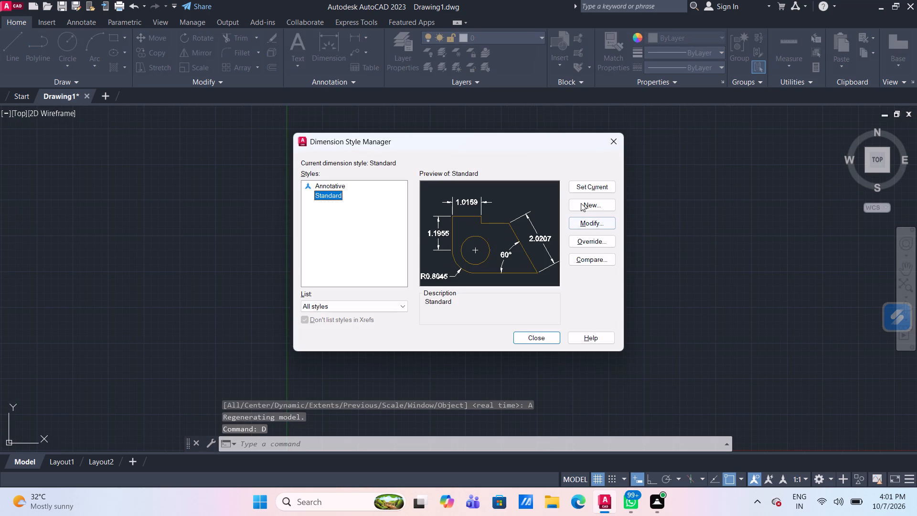
click(603, 224)
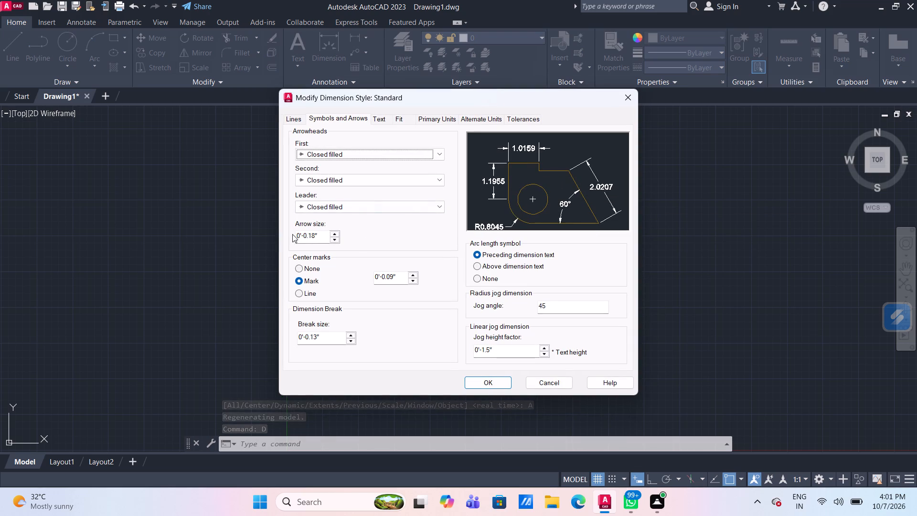
drag(323, 236, 288, 230)
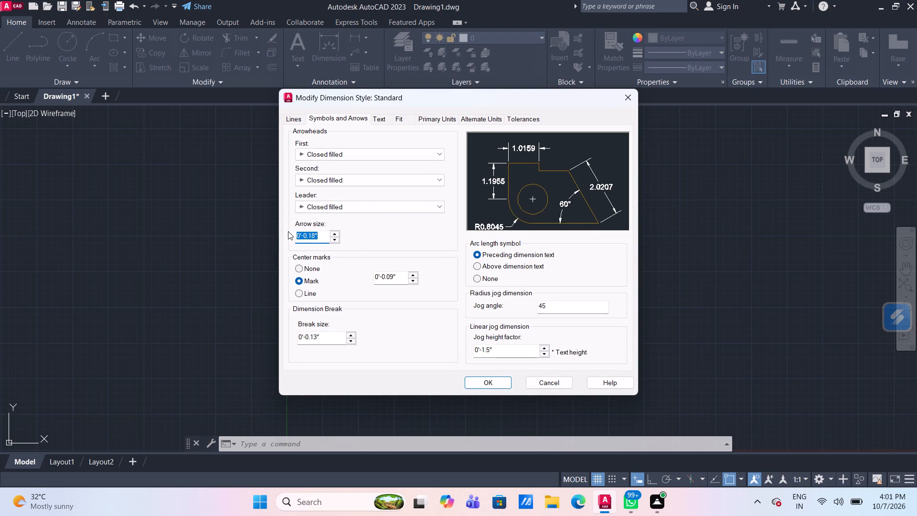
text(4")
key(Return)
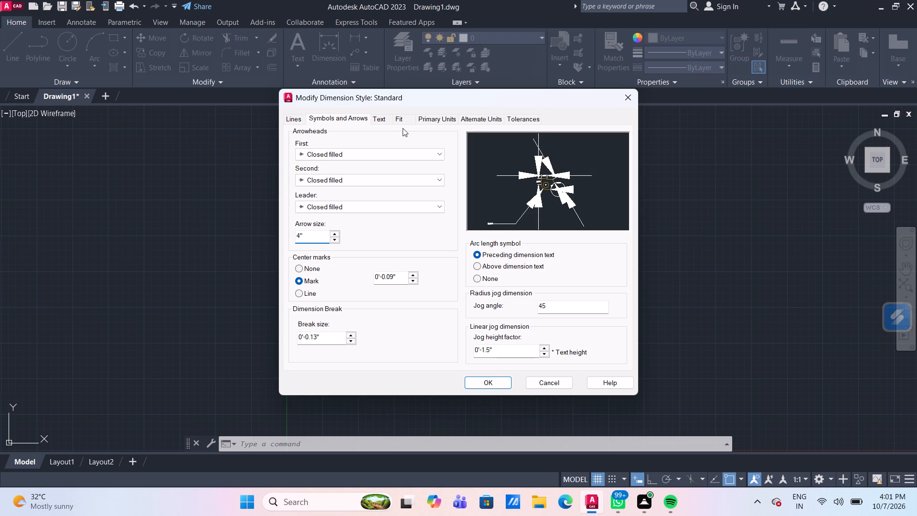
click(379, 118)
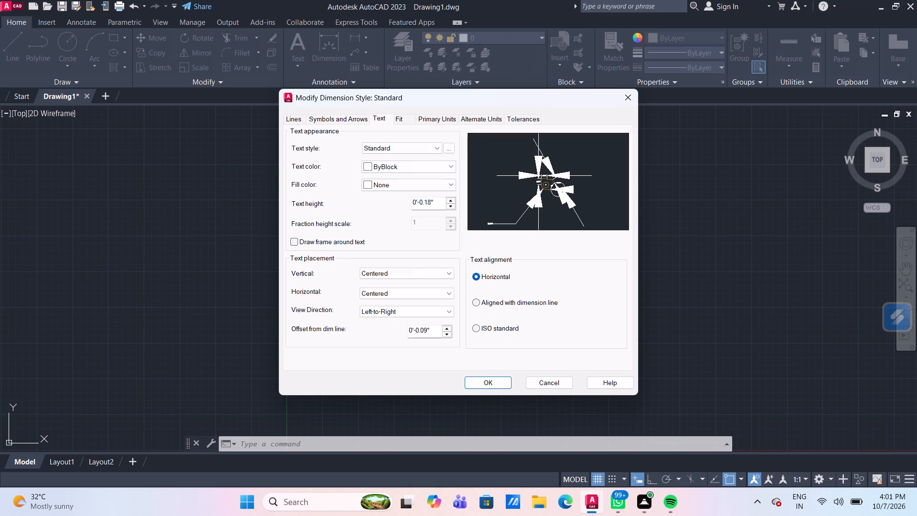
drag(440, 205, 390, 193)
text(6")
key(Return)
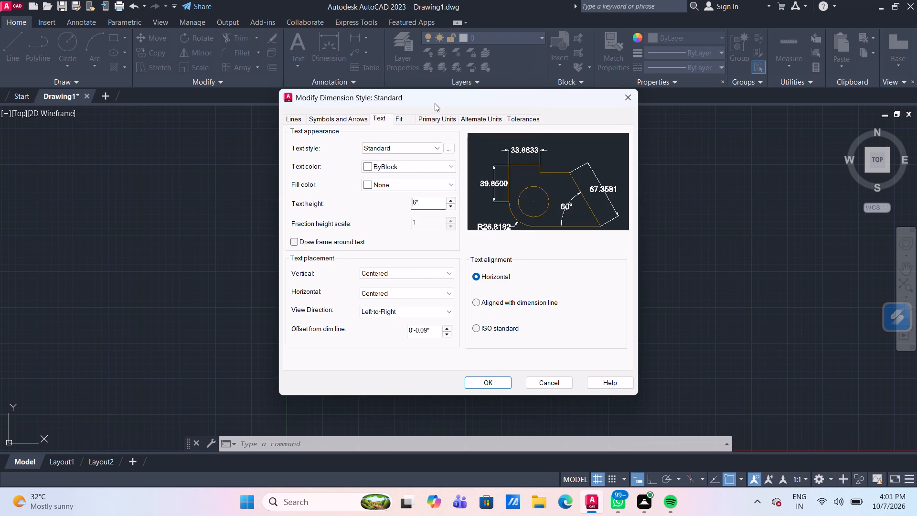
Set the Standard dimension style's primary units to Engineering with 0'-0" precision, and make the style current.
click(436, 117)
click(427, 142)
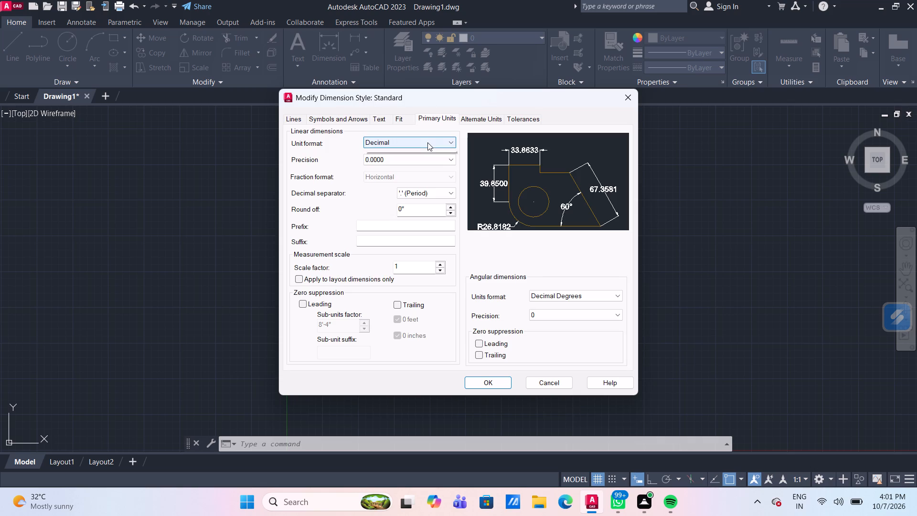
click(426, 166)
click(426, 161)
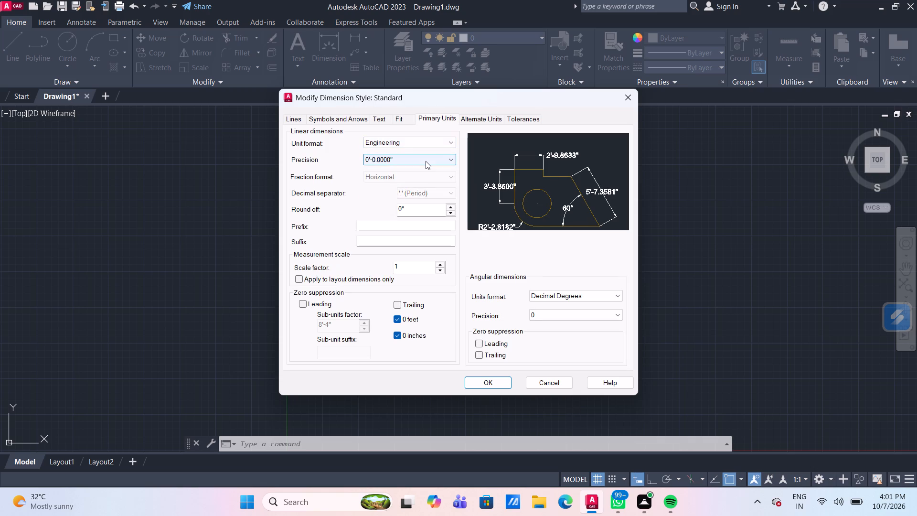
click(426, 171)
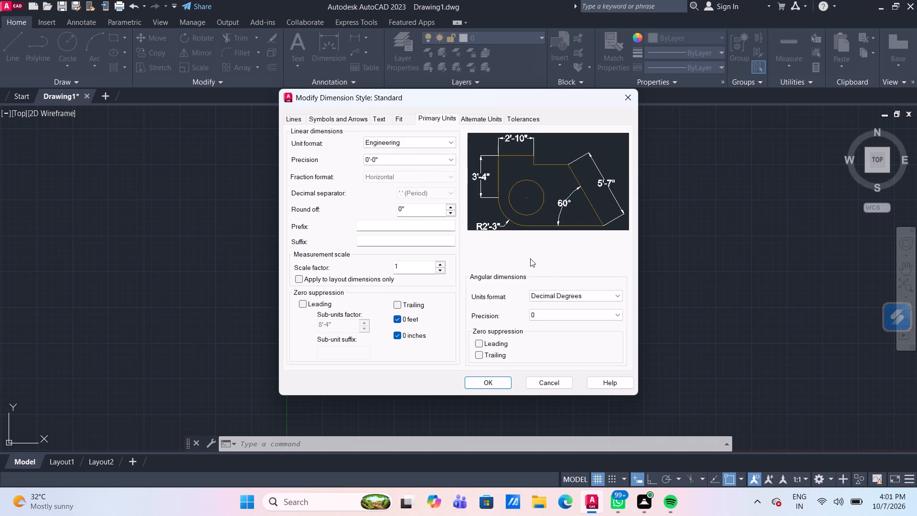
click(494, 383)
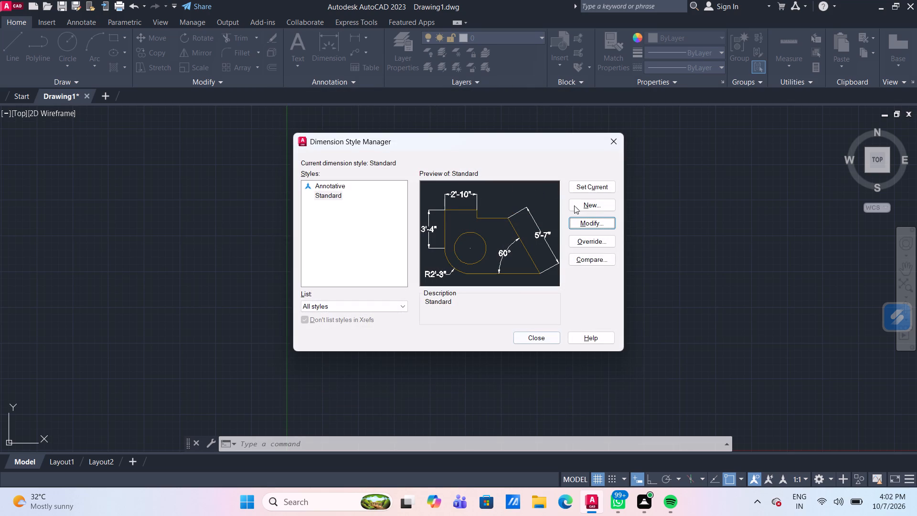
click(599, 186)
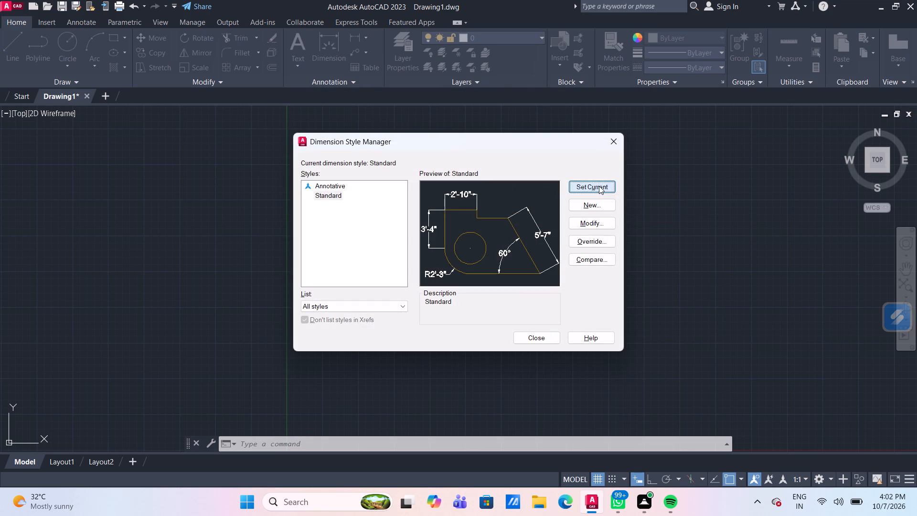
click(539, 337)
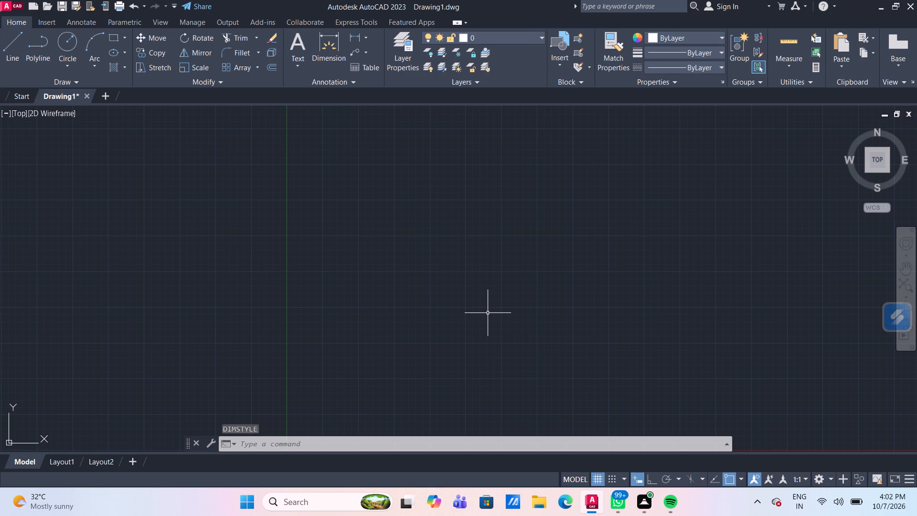
Turn on Ortho mode and draw a 30' horizontal line as the base of the building outline.
key(l)
key(Return)
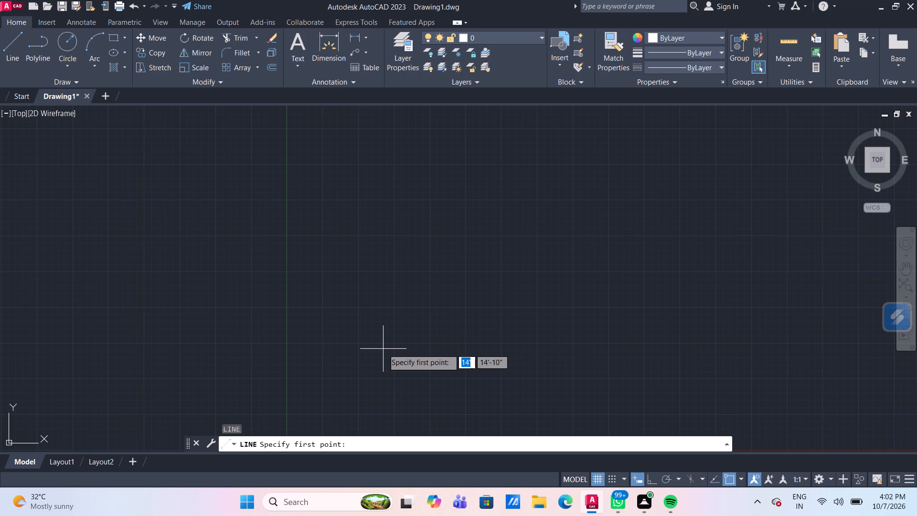
key(F8)
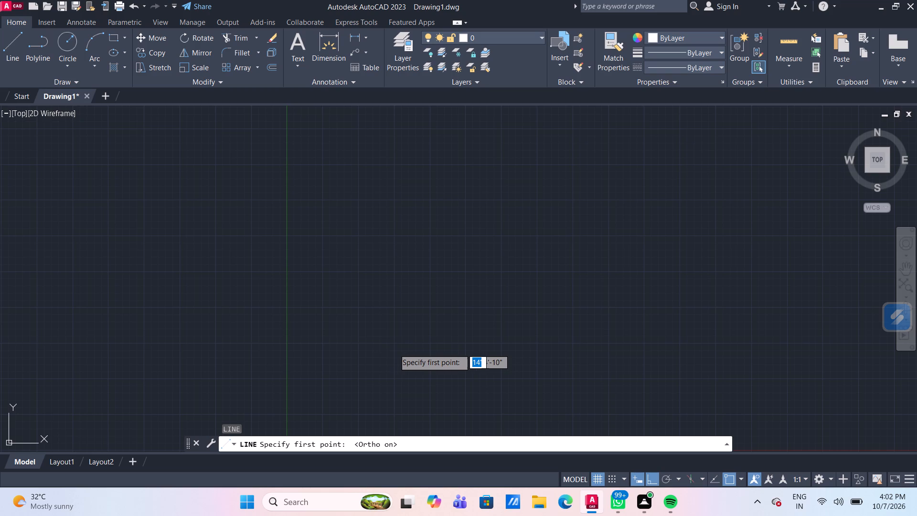
scroll(396, 348, down, 3)
scroll(396, 348, up, 1)
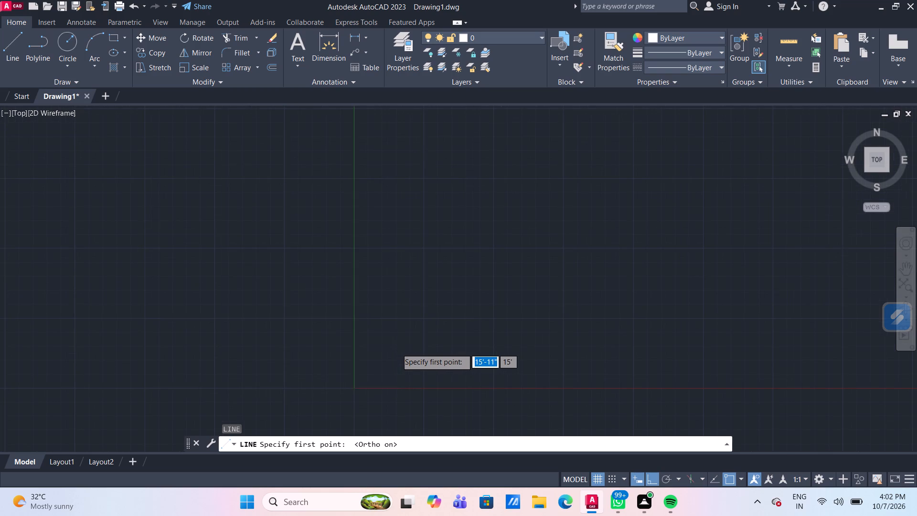
scroll(396, 348, up, 1)
click(426, 310)
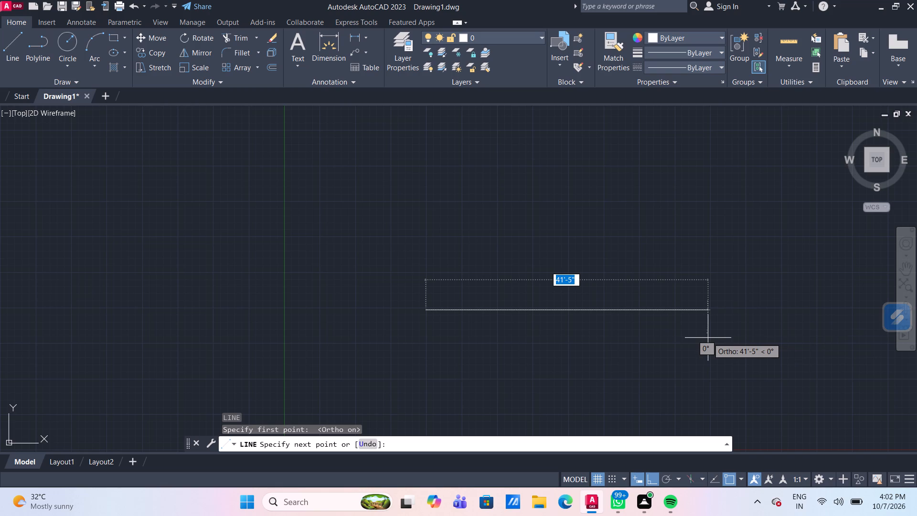
text(30)
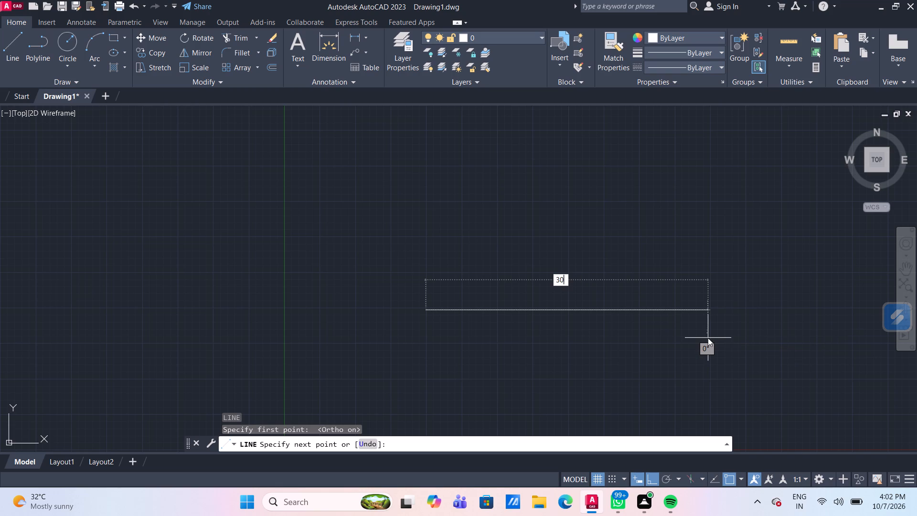
key(apostrophe)
key(Return)
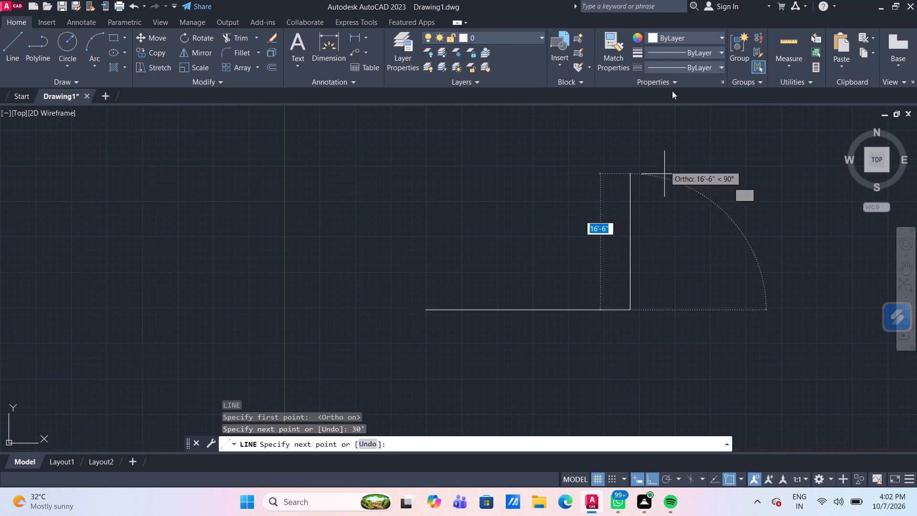
Continue the outline with a 45' vertical line up, a 30' line back left, and a closing line down to the start point.
scroll(648, 185, down, 2)
middle_drag(644, 183, 564, 322)
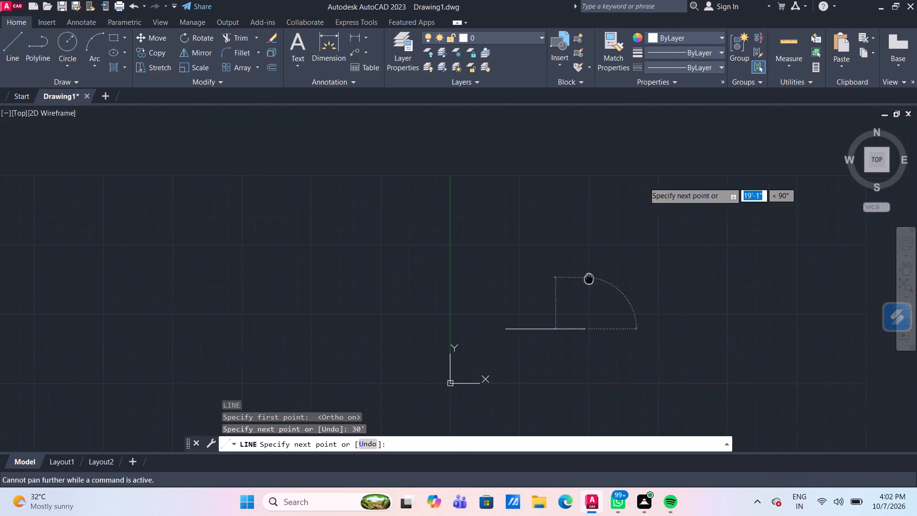
middle_drag(564, 322, 547, 324)
scroll(546, 323, up, 1)
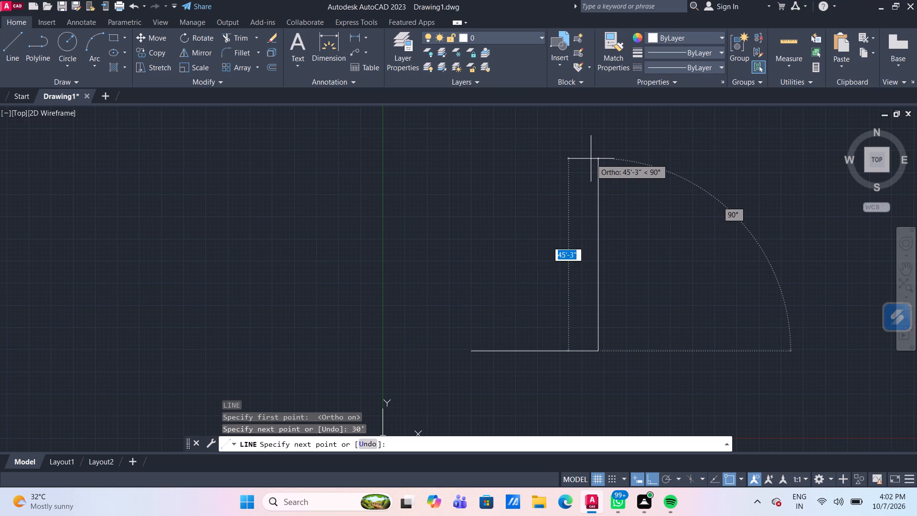
text(45')
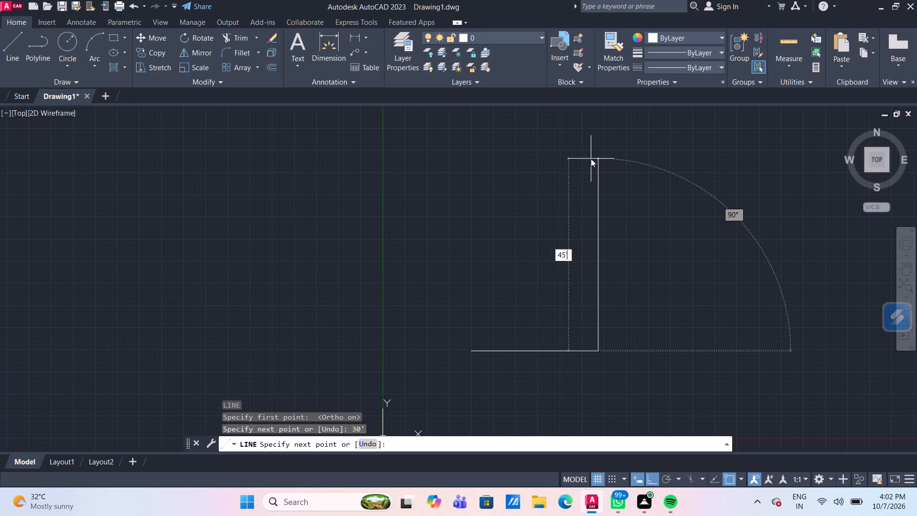
key(Return)
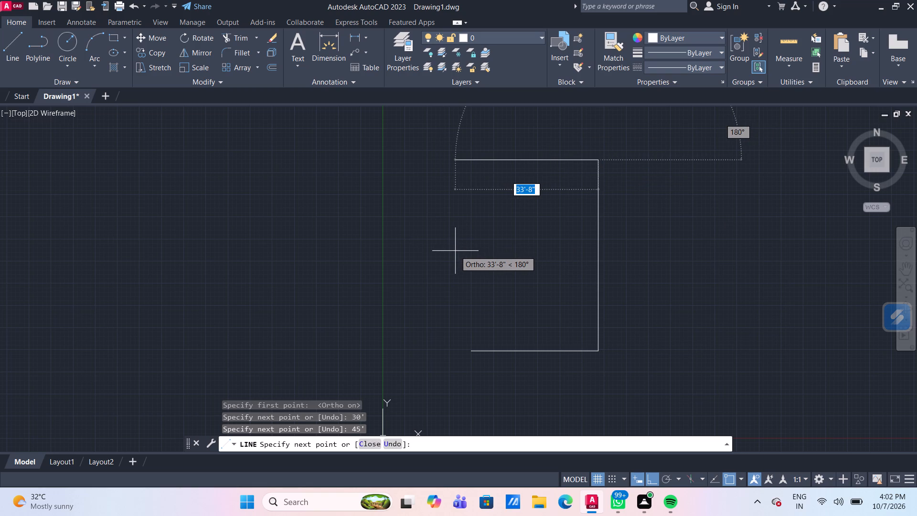
text(30')
key(Return)
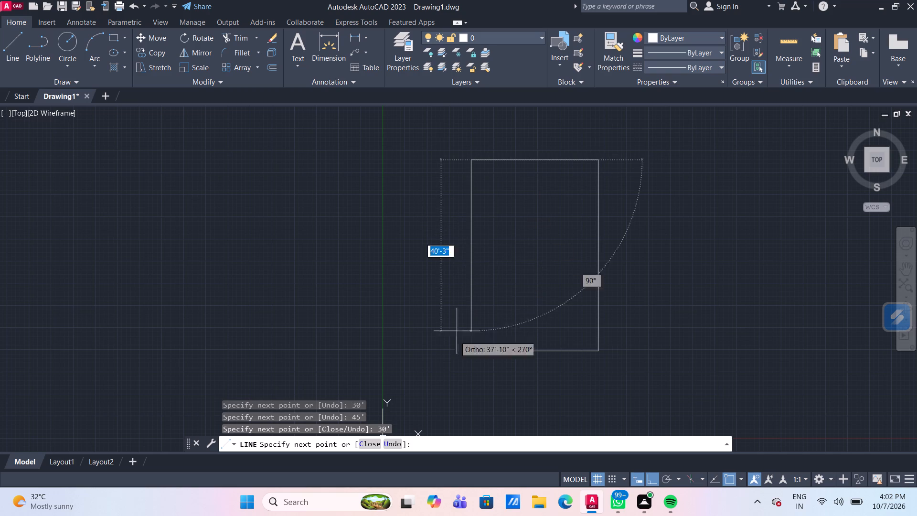
click(469, 350)
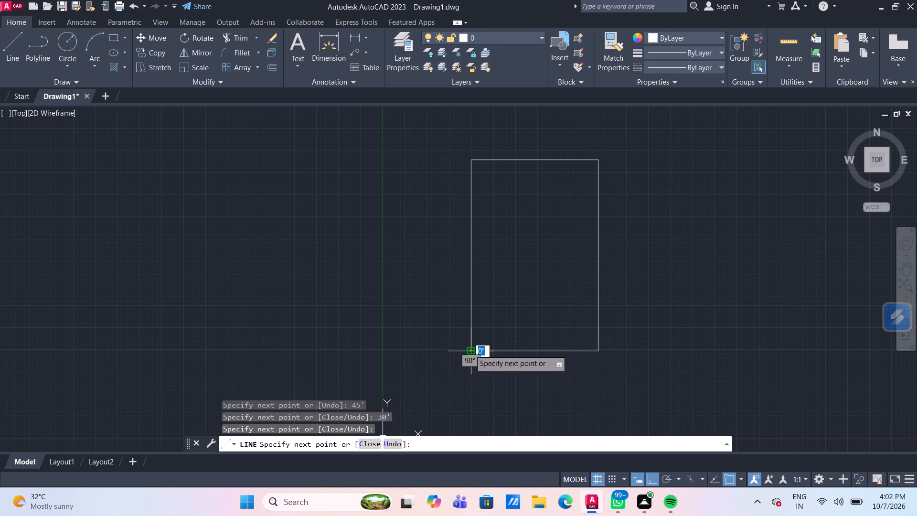
key(Return)
Offset the left, right and top edges of the building outline inward by 1' each.
scroll(531, 237, up, 1)
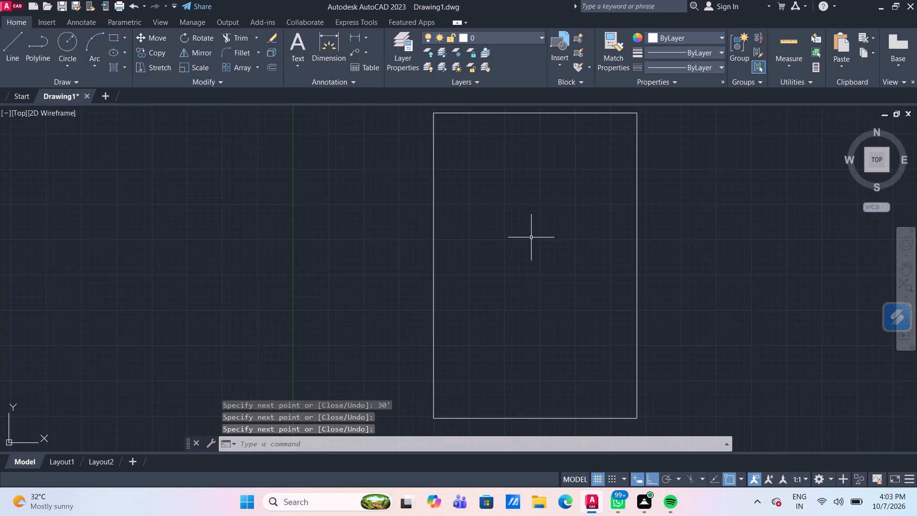
scroll(531, 237, down, 1)
scroll(531, 236, up, 1)
middle_drag(531, 236, 466, 228)
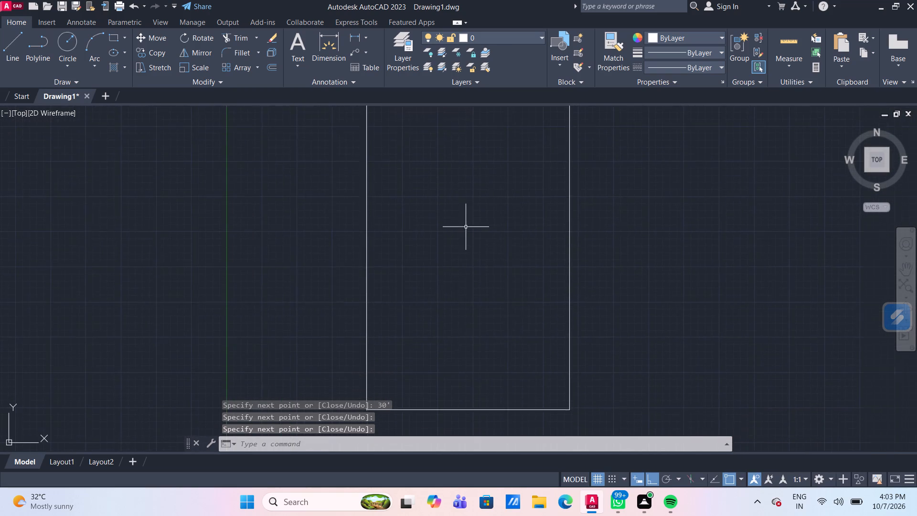
scroll(464, 230, down, 1)
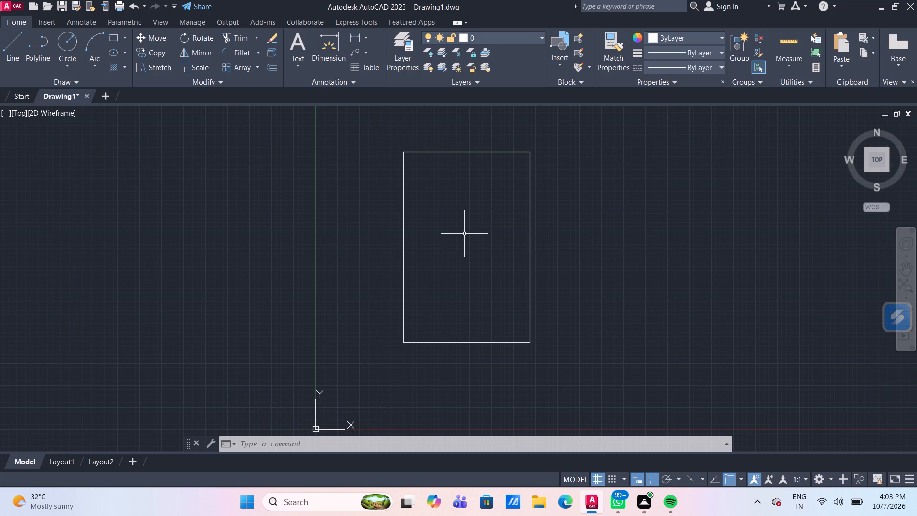
key(o)
key(Return)
key(Return)
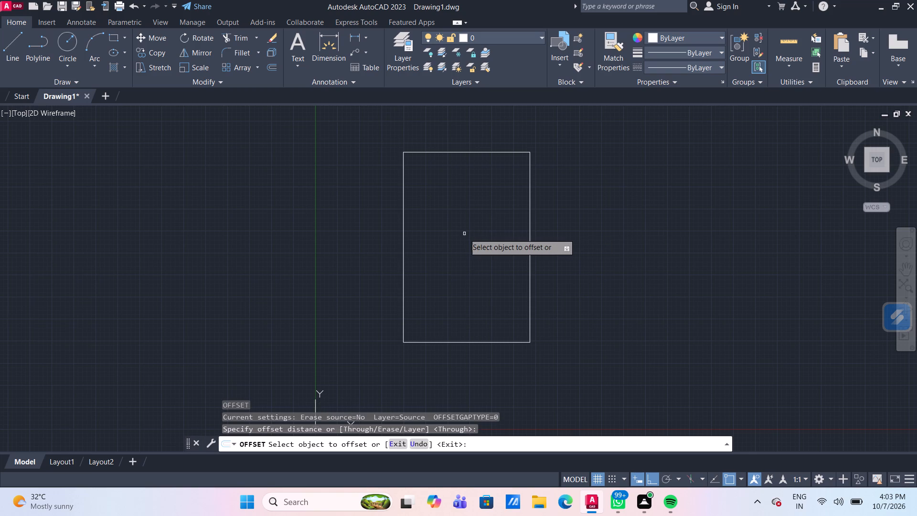
click(403, 232)
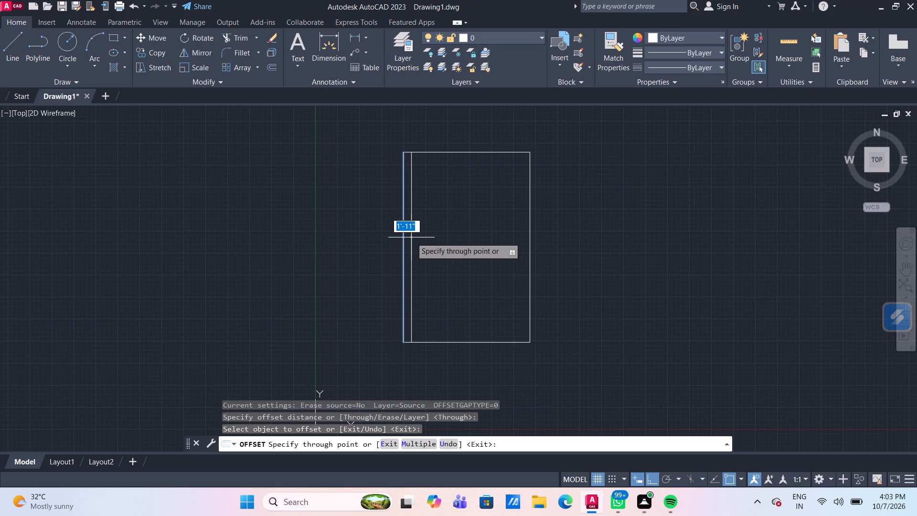
text(1')
key(Return)
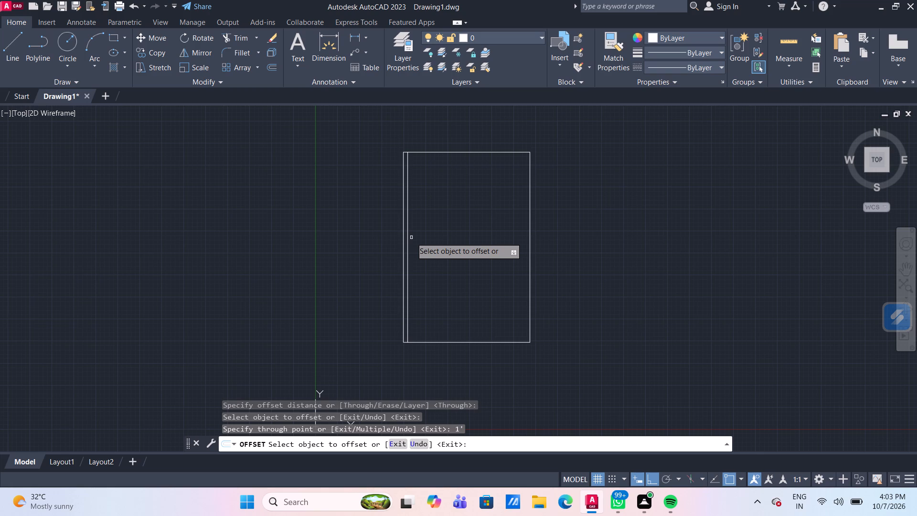
click(530, 246)
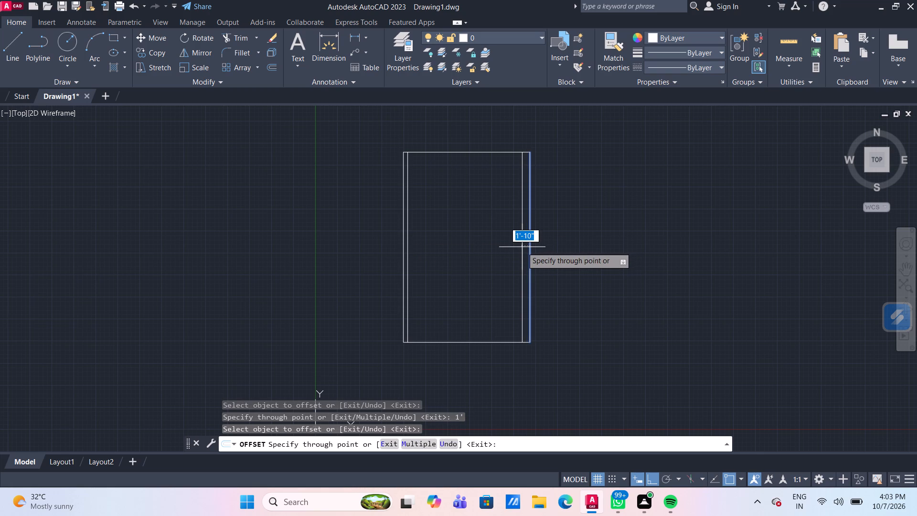
text(1')
key(Return)
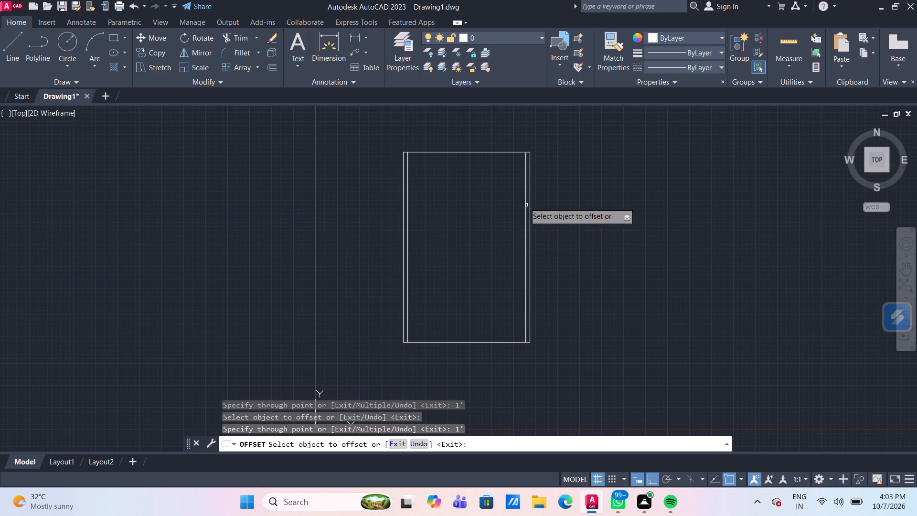
click(499, 152)
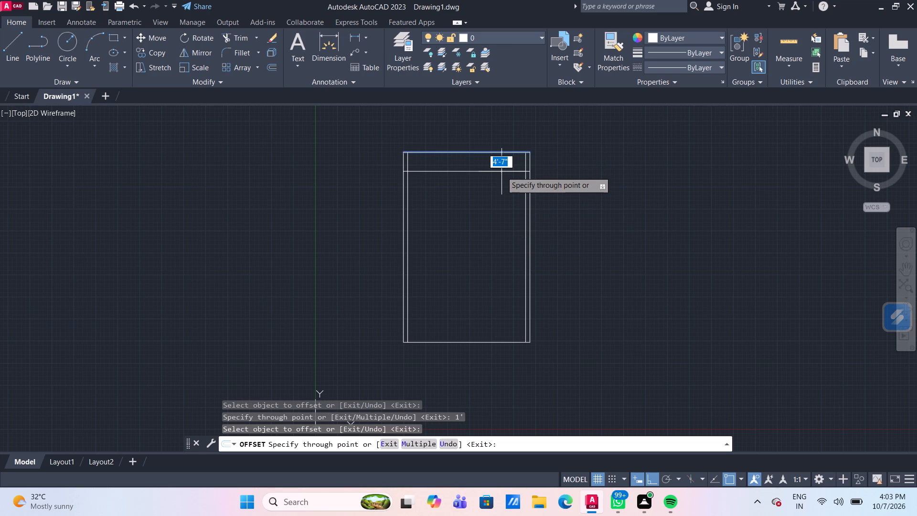
text(1')
key(Return)
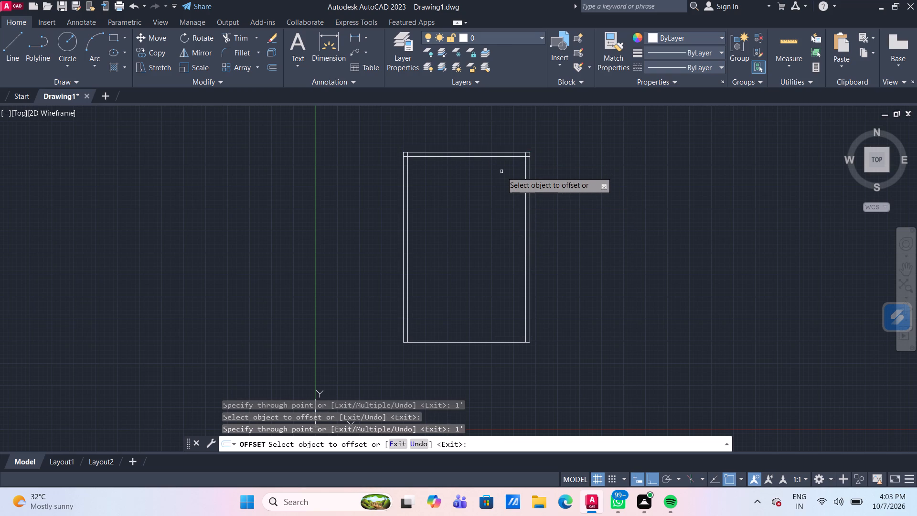
Offset the outline's top edge downward three times in succession at 12' spacing for the floor lines.
scroll(501, 172, down, 2)
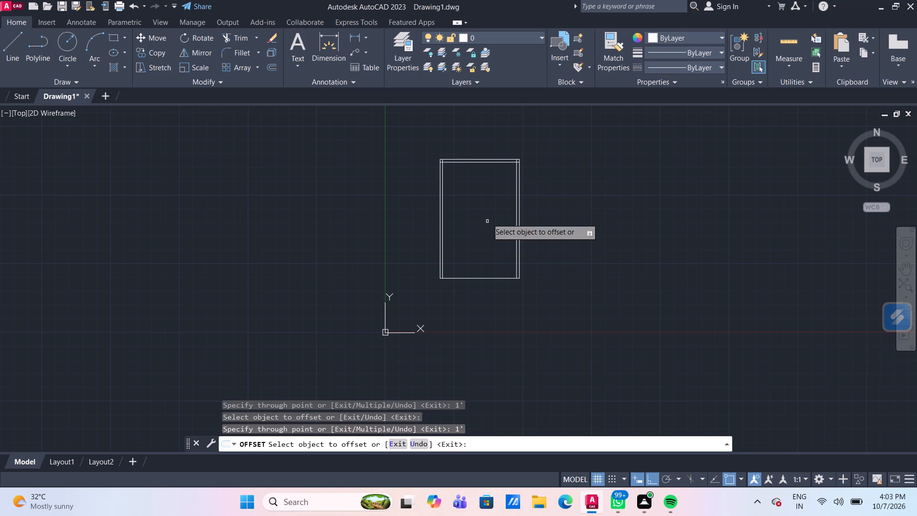
scroll(477, 160, up, 1)
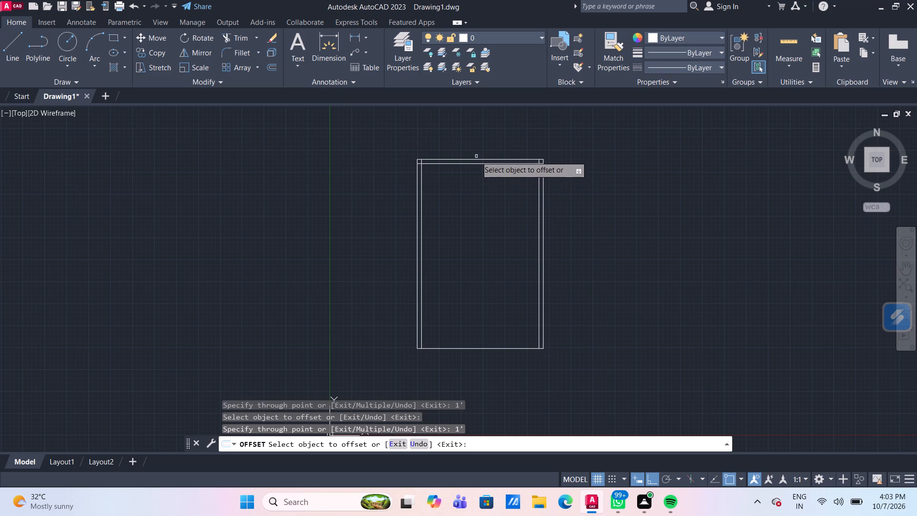
click(480, 160)
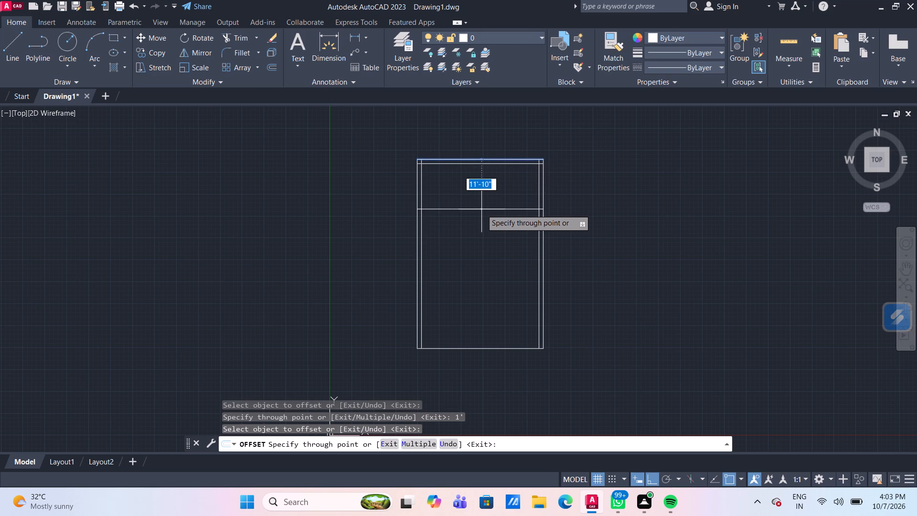
text(12)
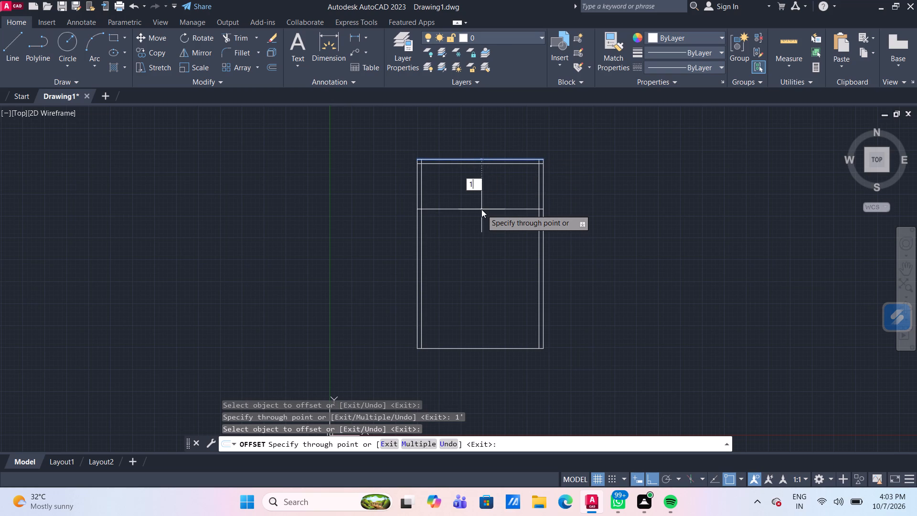
key(apostrophe)
key(Return)
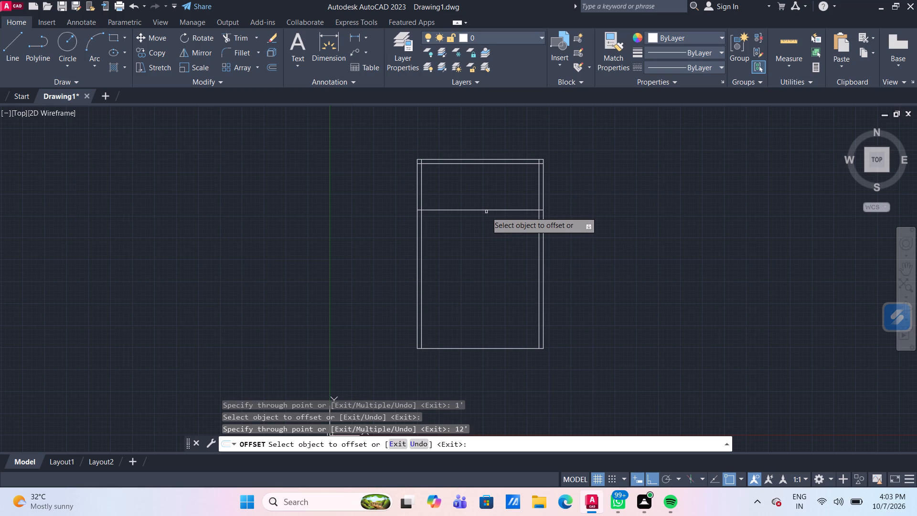
click(487, 210)
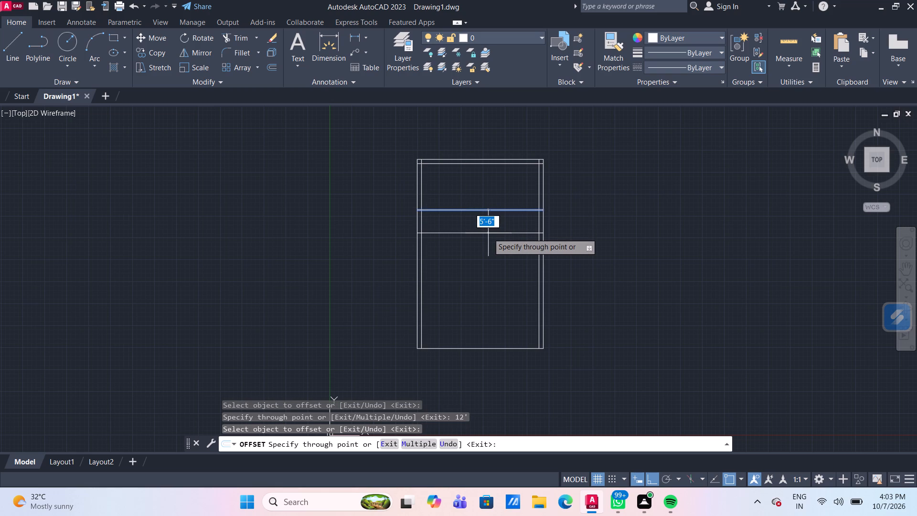
text(12')
key(Return)
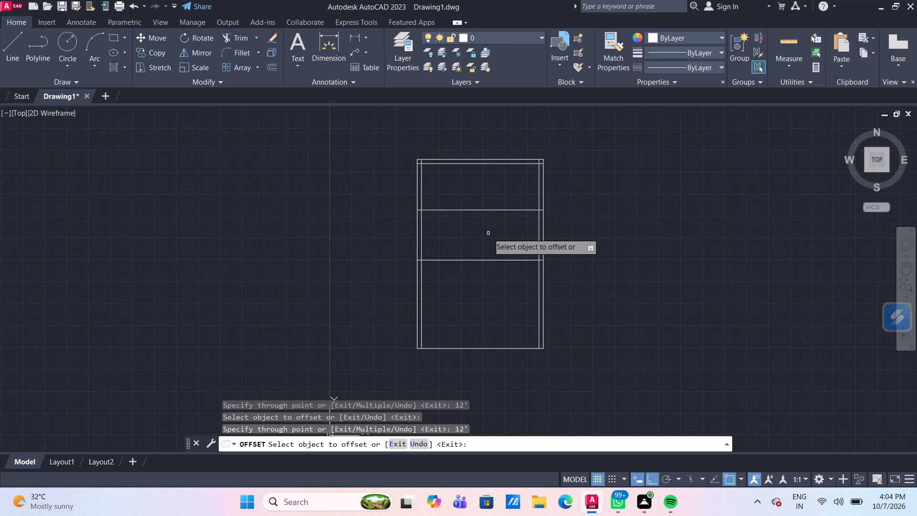
click(498, 259)
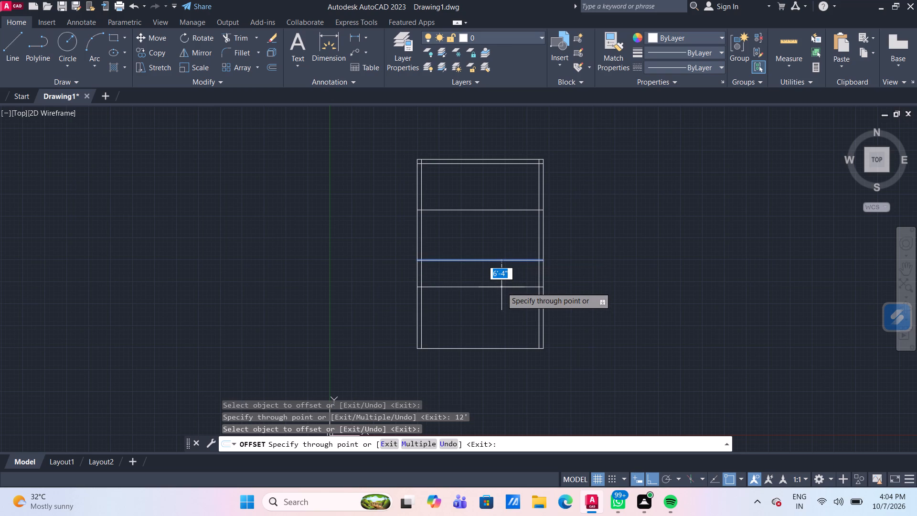
text(12')
key(Return)
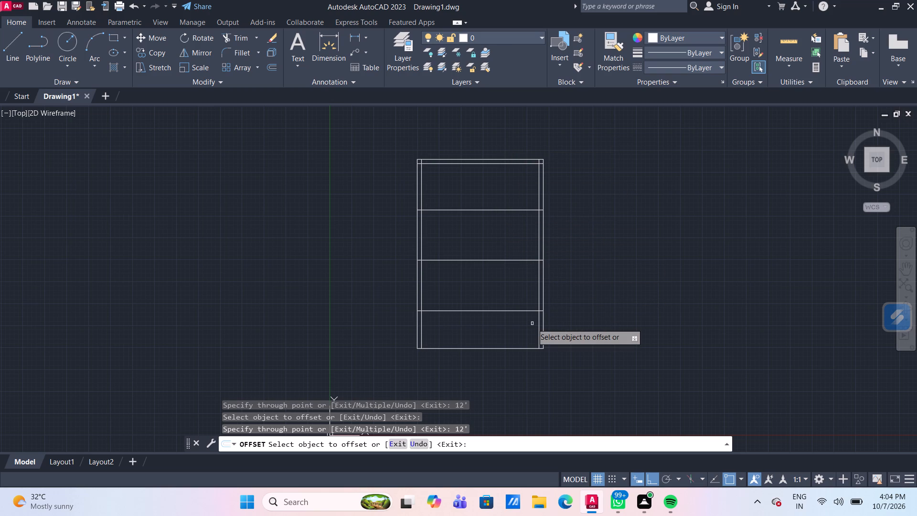
Offset the lowest floor line upward by 1'3".
click(467, 311)
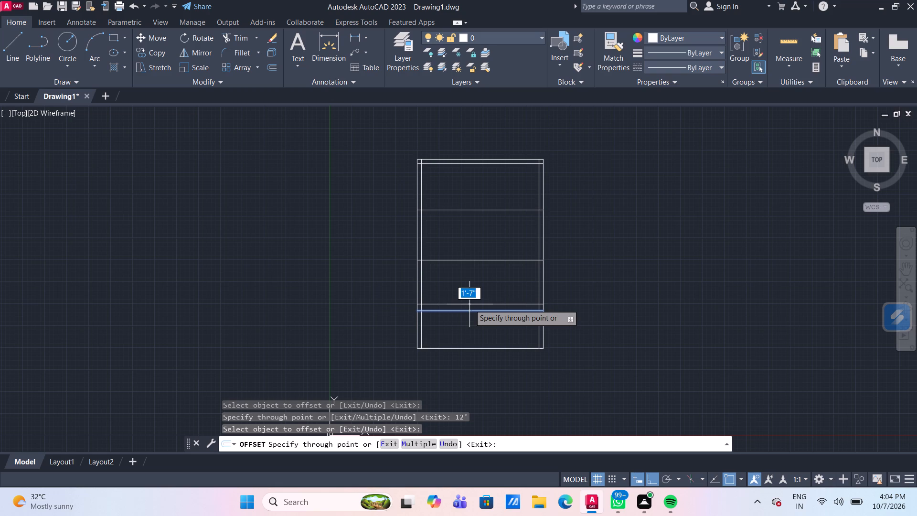
text(1'3")
key(Return)
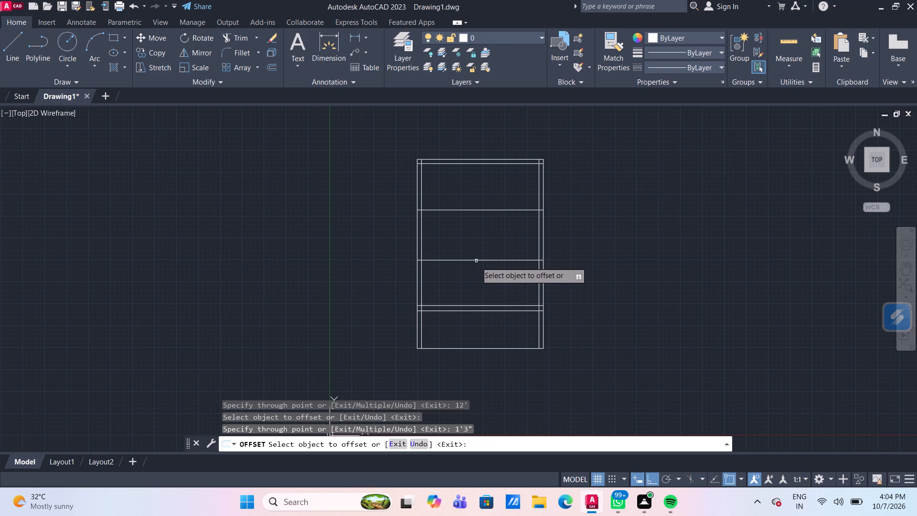
Offset the middle and upper floor lines upward by 1' each.
click(477, 262)
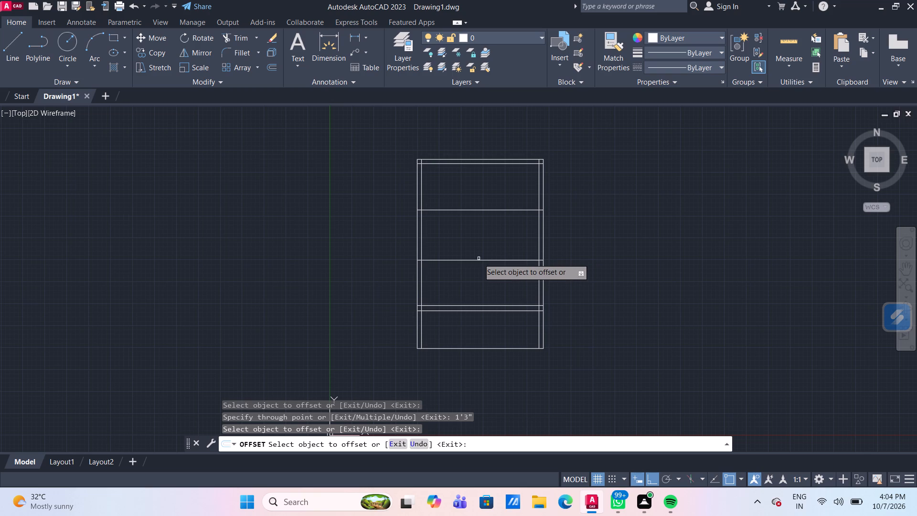
click(480, 261)
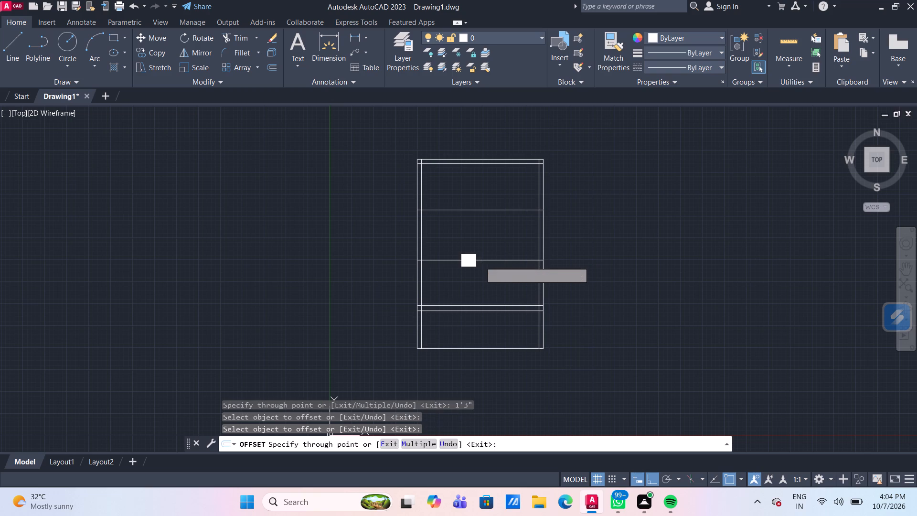
text(1')
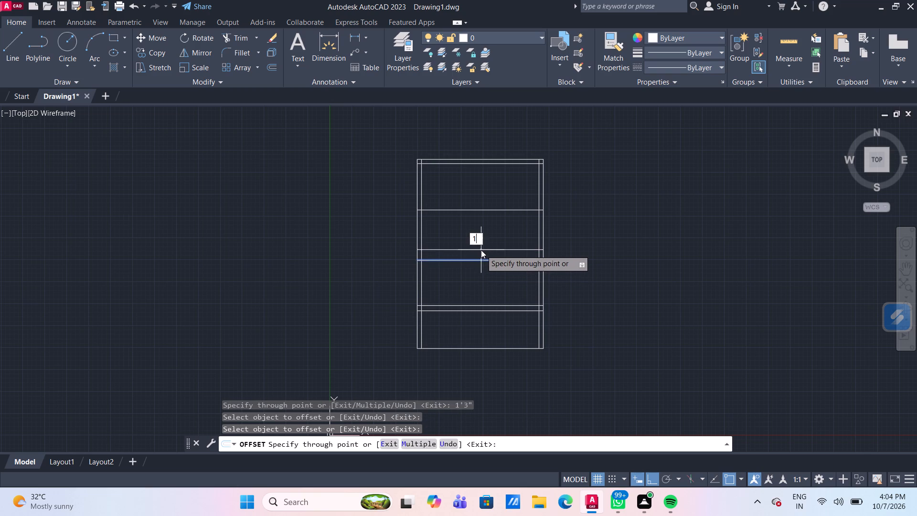
key(Return)
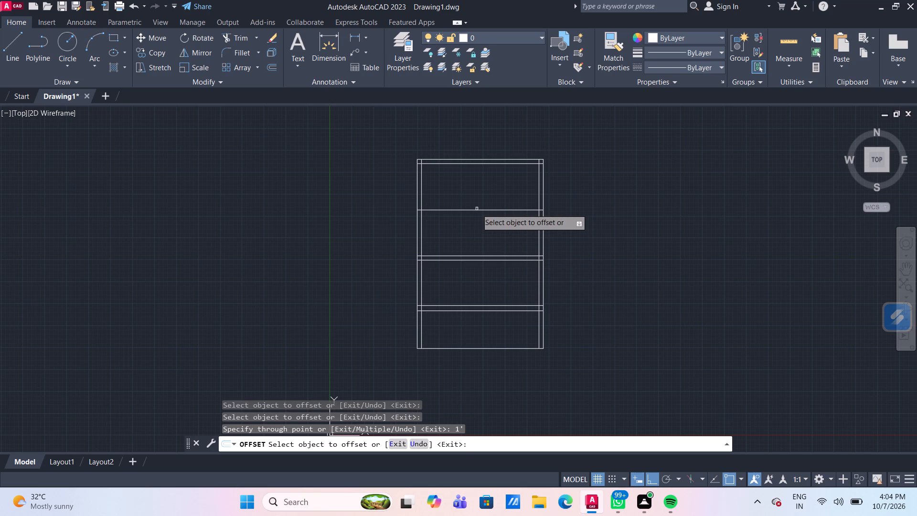
click(477, 211)
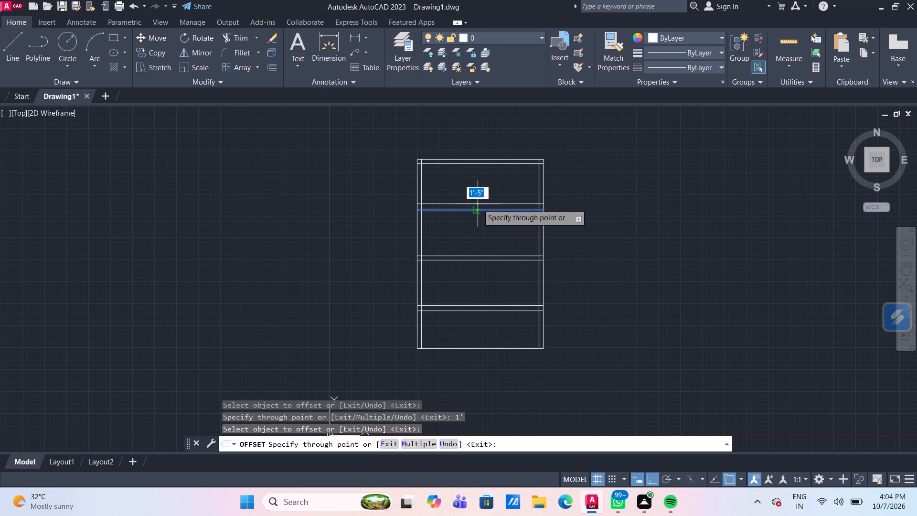
text(1')
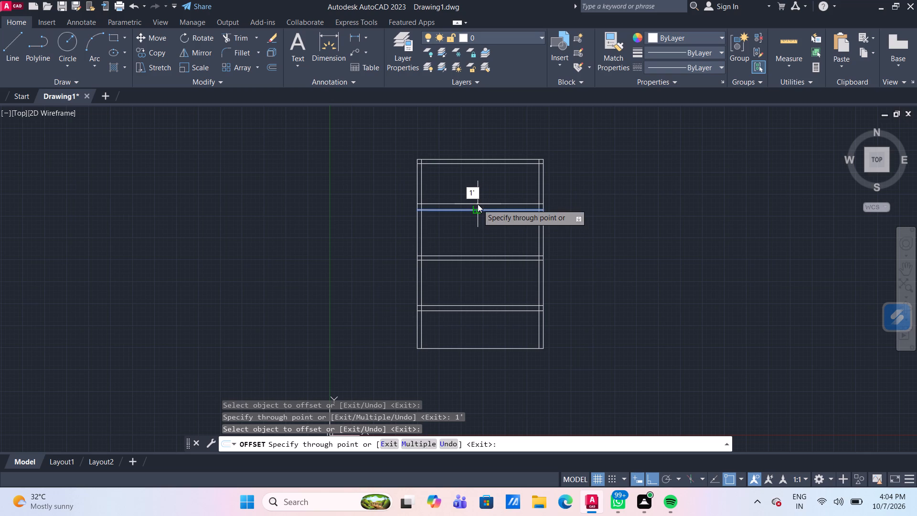
key(Return)
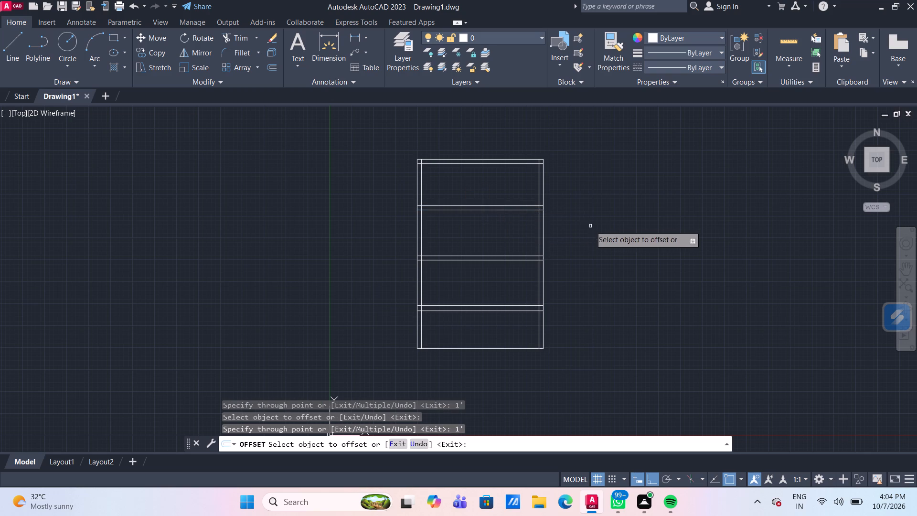
Offset the inner line of the building's right side 12' to the left.
click(539, 231)
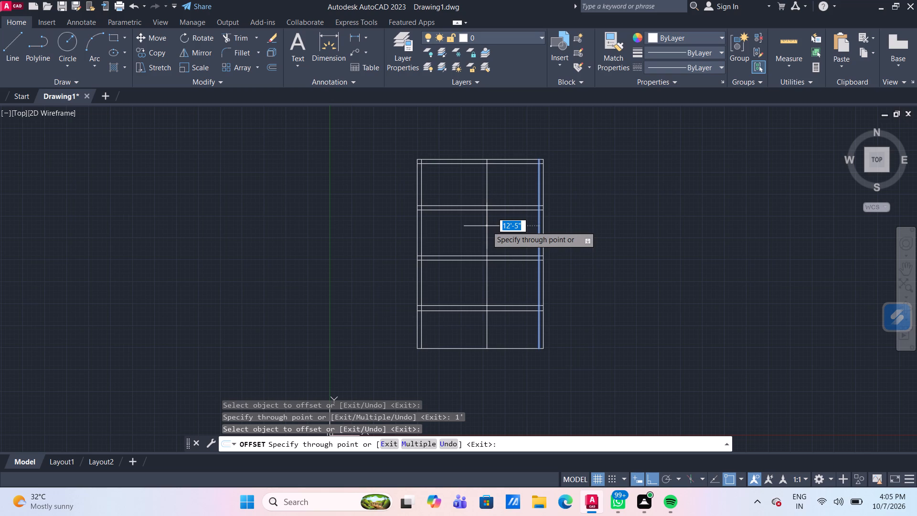
text(12')
key(Return)
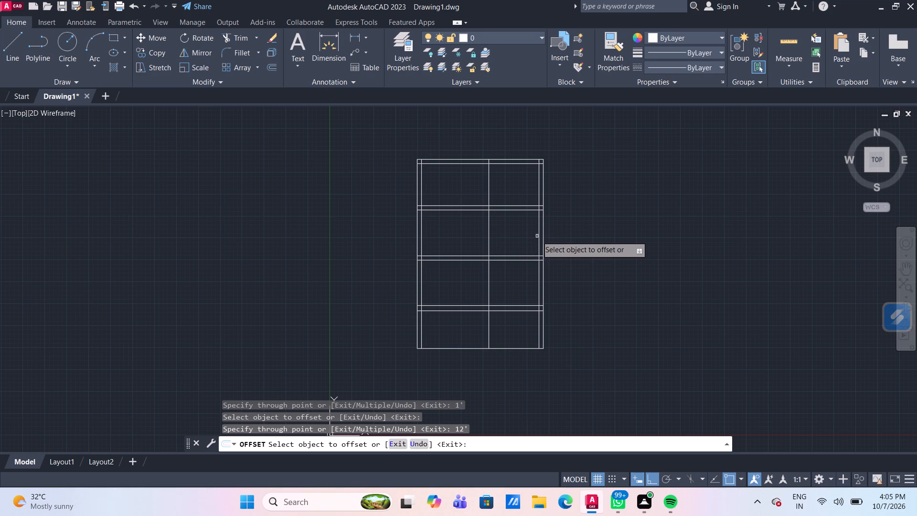
Offset by 1'3" the right inner line leftward, the top inner line downward, and the new 12' divider line leftward.
click(539, 237)
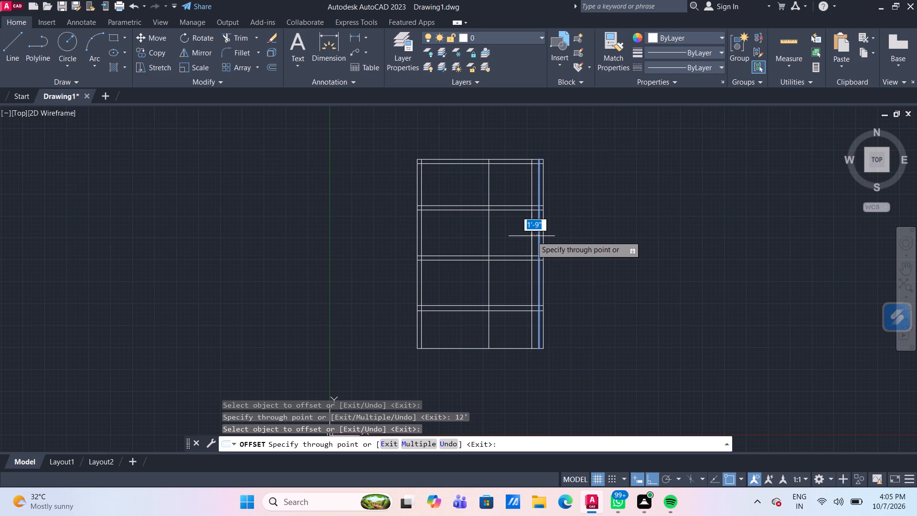
text(1'3")
key(Return)
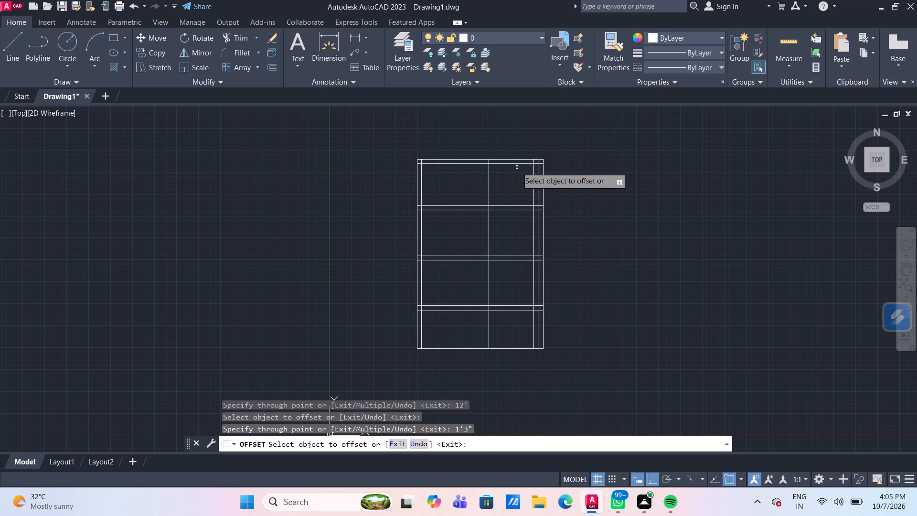
click(516, 163)
text(1'3")
key(Return)
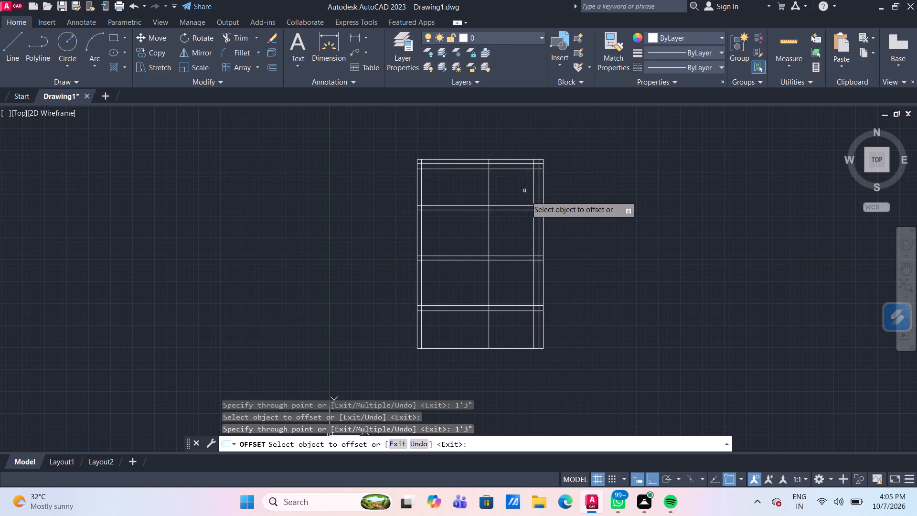
click(489, 227)
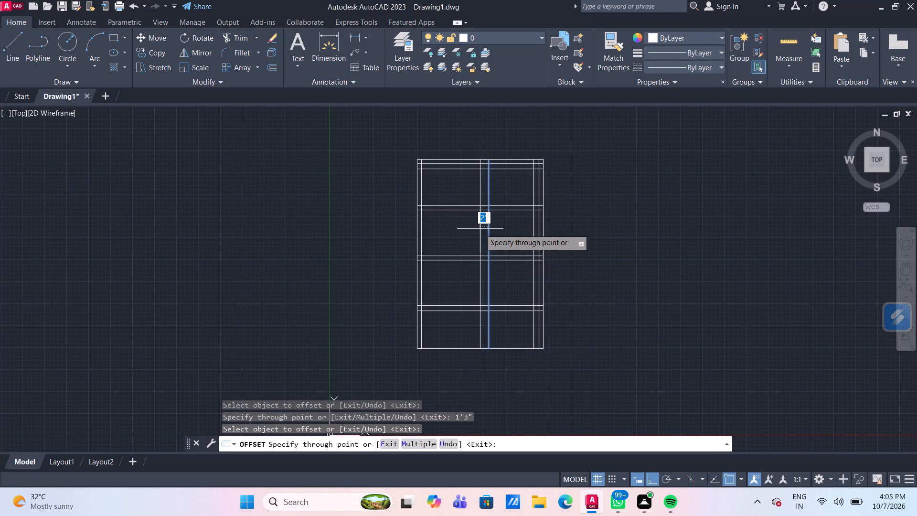
text(1'3")
key(Return)
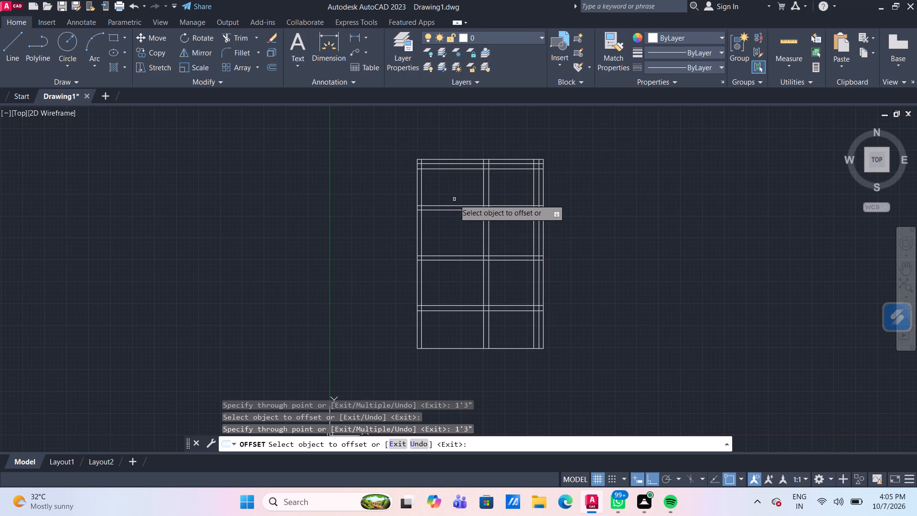
Offset the right line of the central vertical pair 2' to the right.
scroll(493, 225, up, 1)
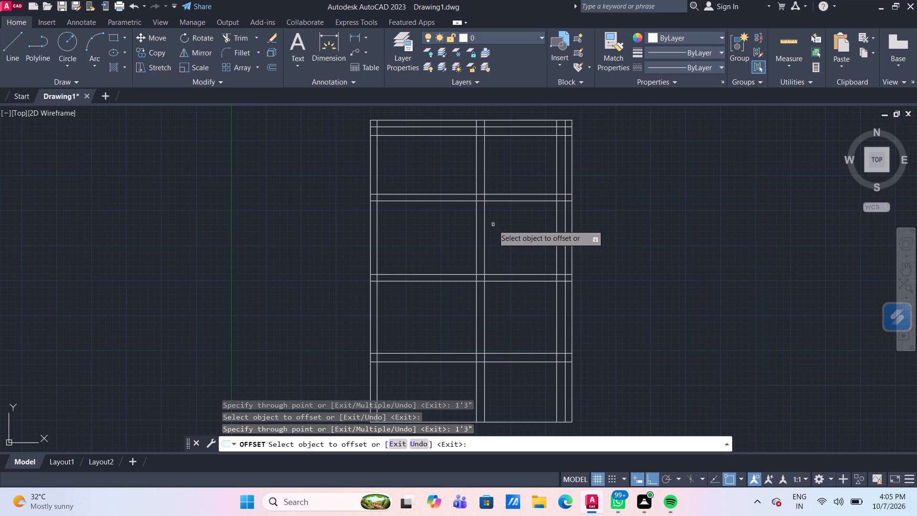
middle_drag(493, 225, 445, 198)
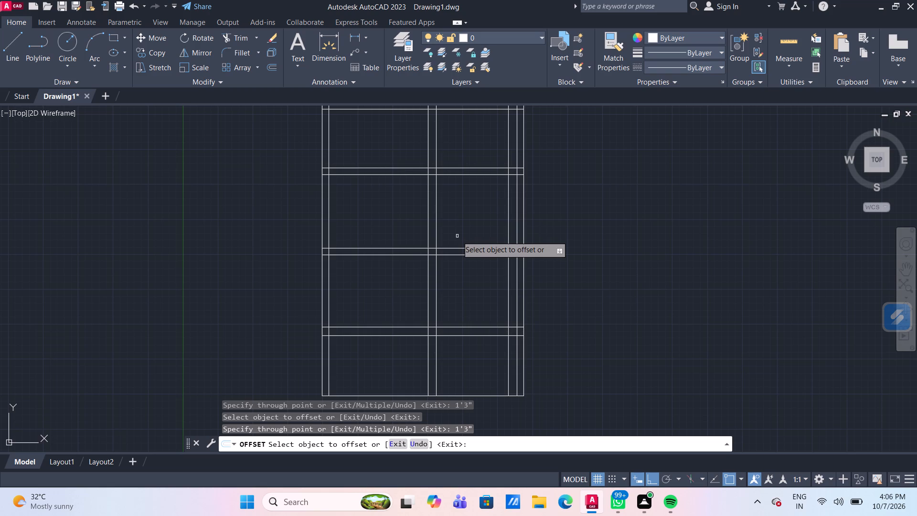
click(437, 223)
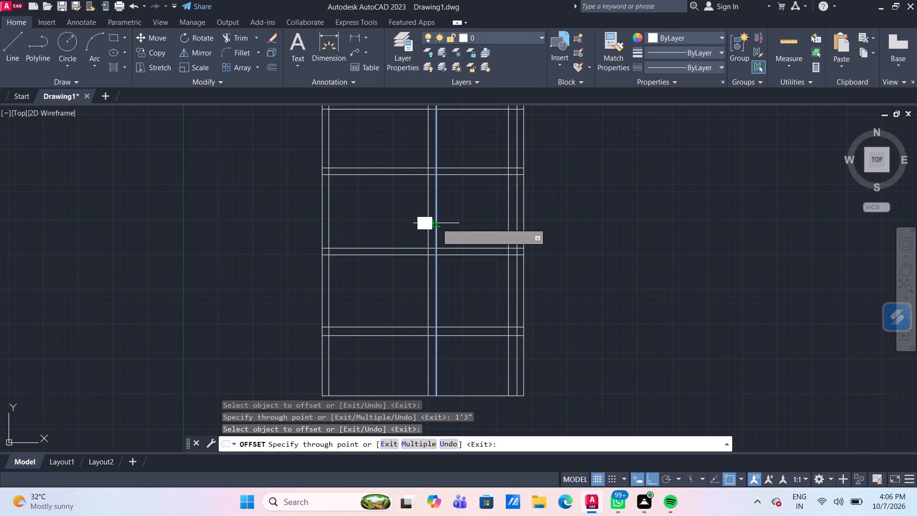
text(2')
key(Return)
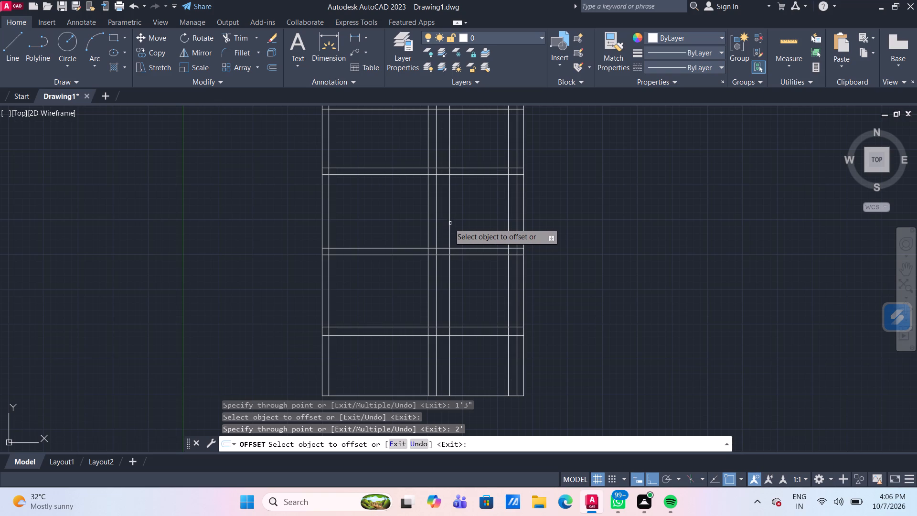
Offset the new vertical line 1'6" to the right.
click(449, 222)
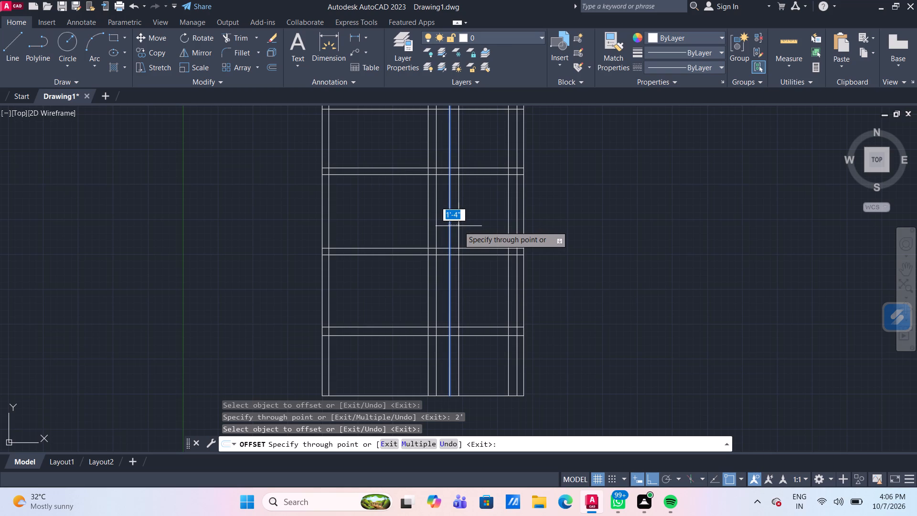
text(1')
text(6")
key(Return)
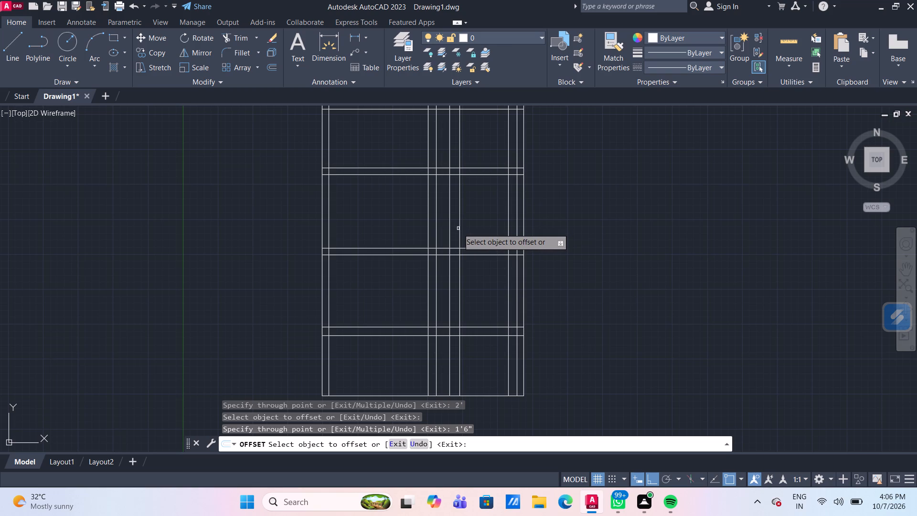
Measure the clear width between the newest vertical line and the innermost line of the right side.
scroll(458, 226, down, 2)
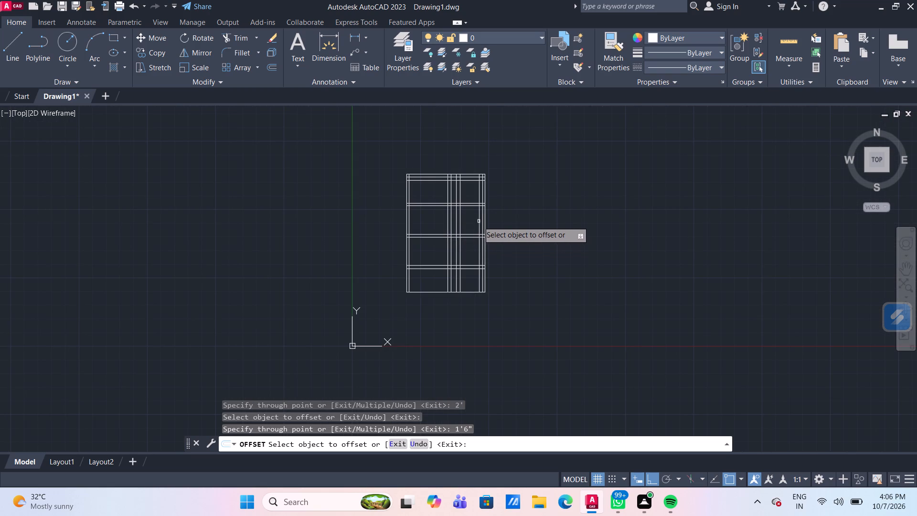
scroll(459, 226, up, 4)
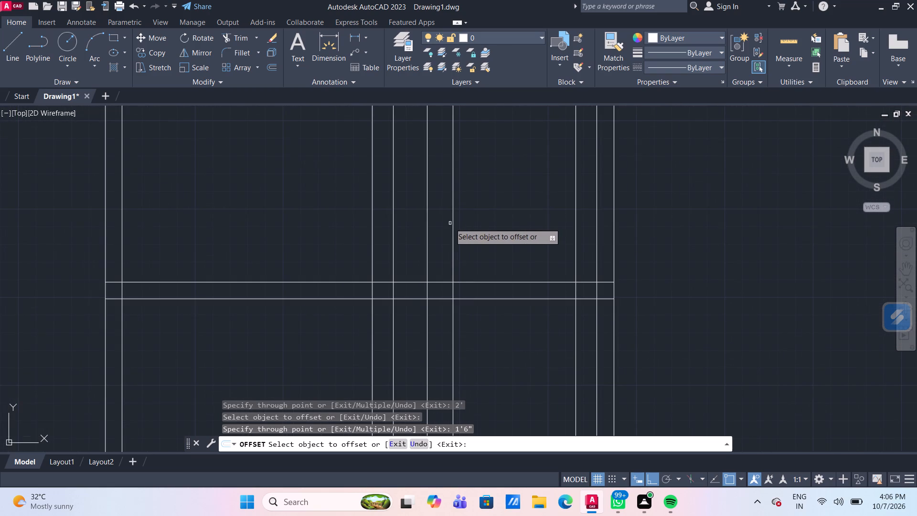
click(780, 44)
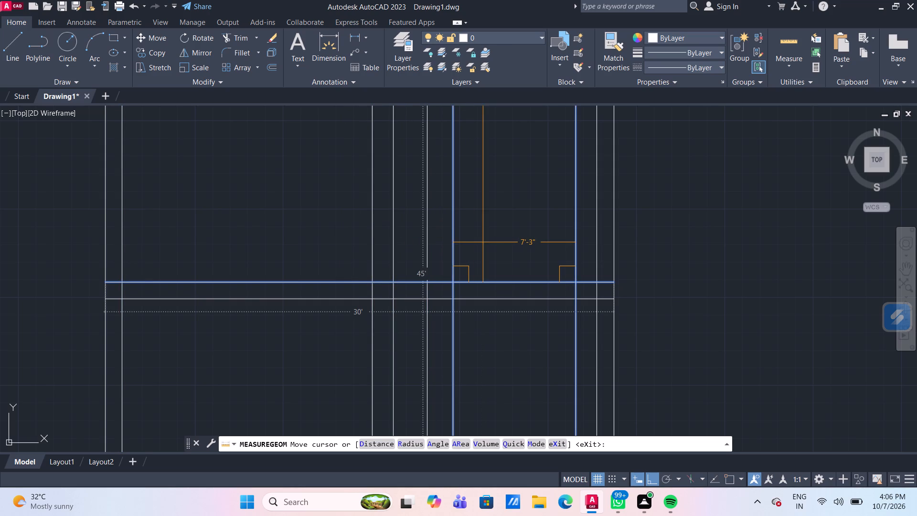
key(Escape)
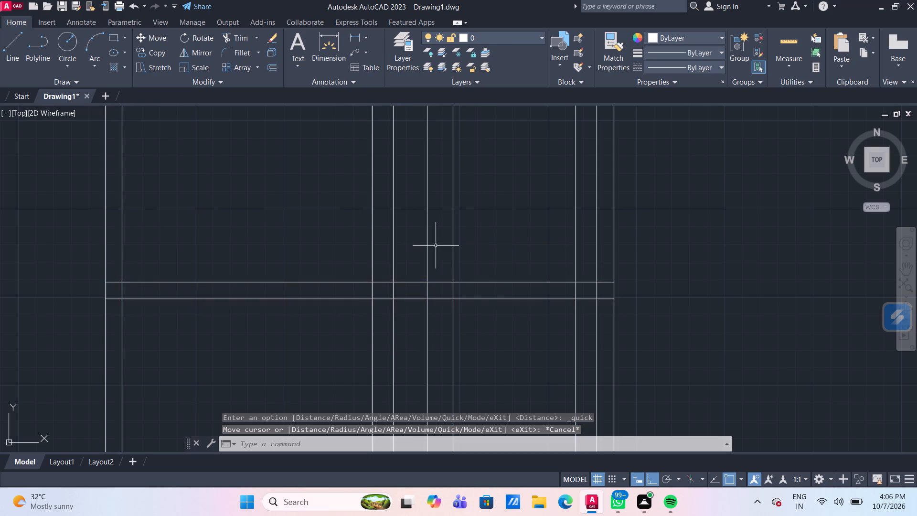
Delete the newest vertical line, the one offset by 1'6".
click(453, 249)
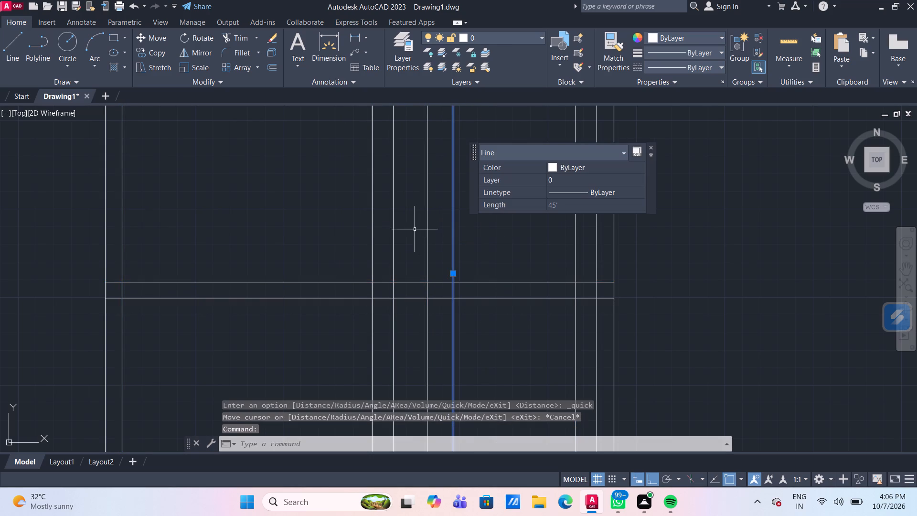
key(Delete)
Offset the rightmost line of the central vertical group 1'3" to the right, and the resulting line a further 2'6" right.
key(o)
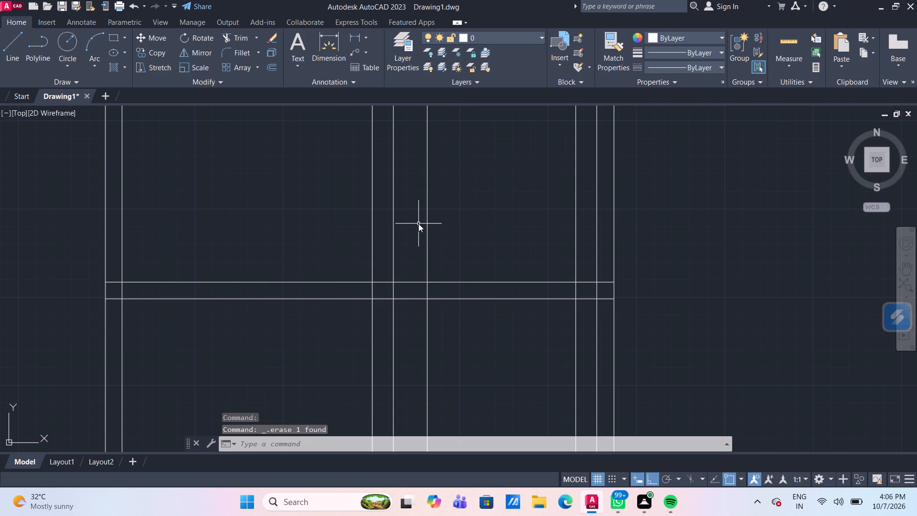
key(Return)
key(Return)
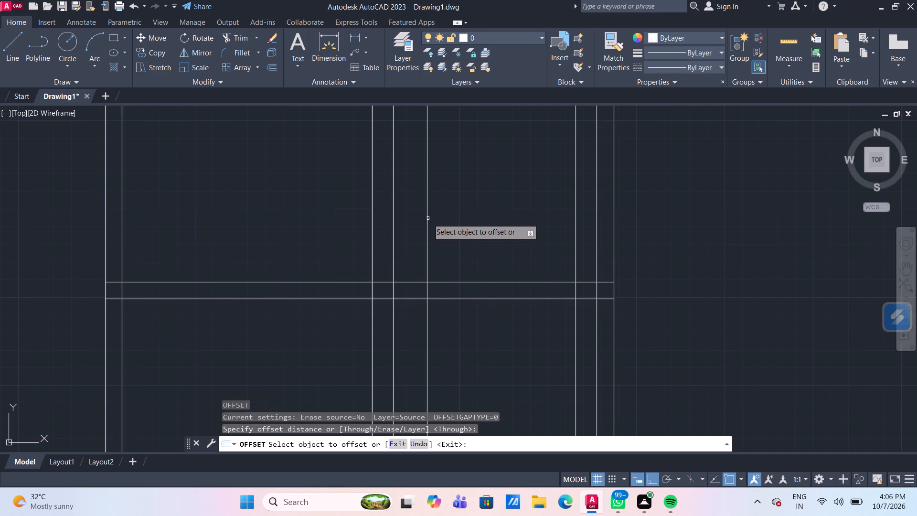
click(427, 218)
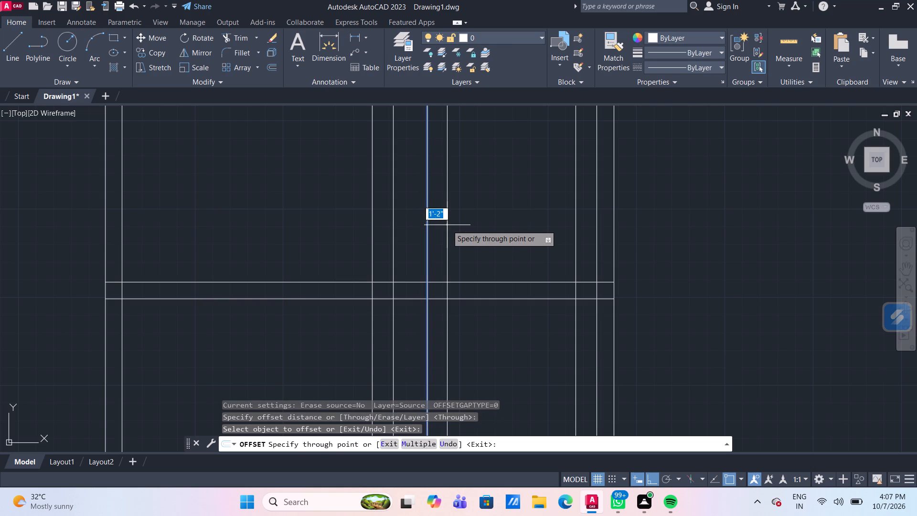
key(1)
text('3")
key(Return)
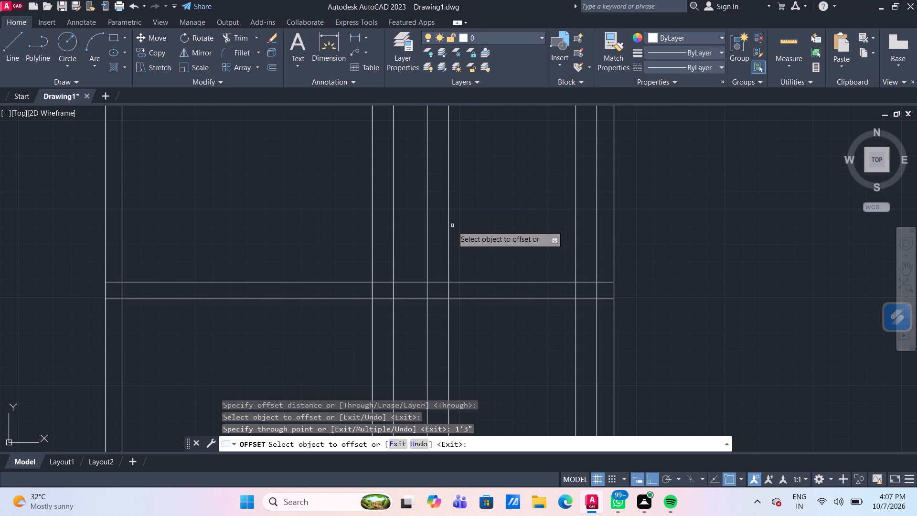
click(449, 220)
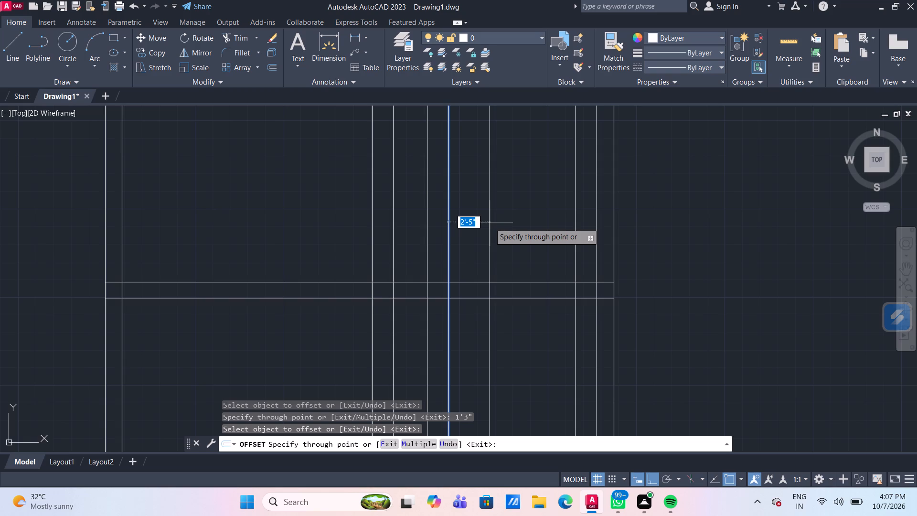
text(2'6")
key(Return)
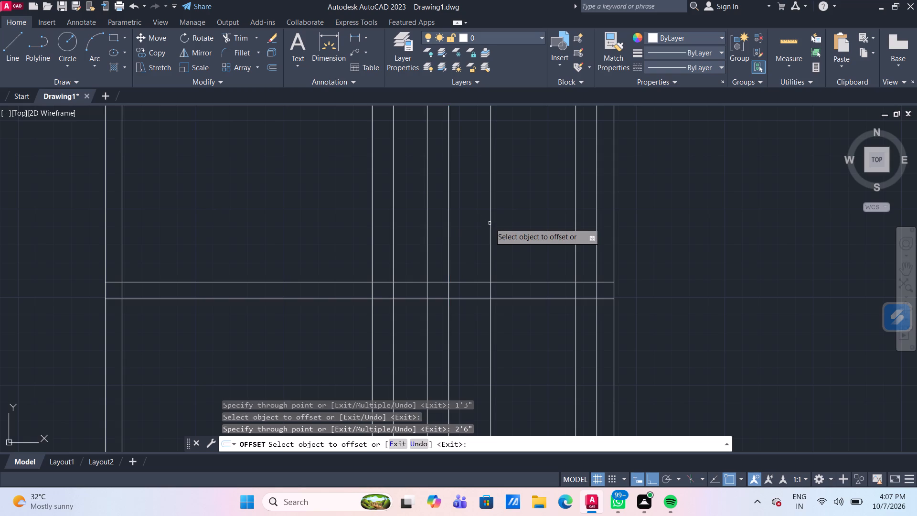
Measure the clear gap between the newest vertical line and the innermost line of the right side group.
click(790, 45)
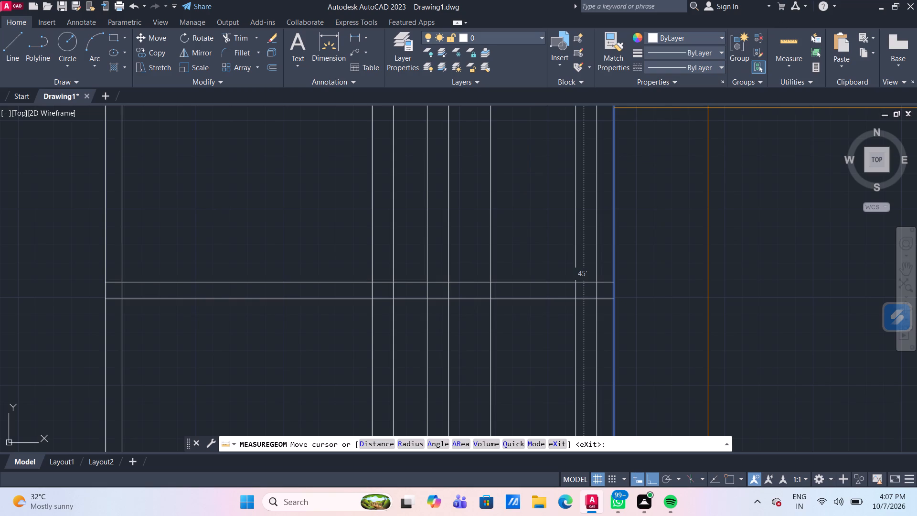
key(Escape)
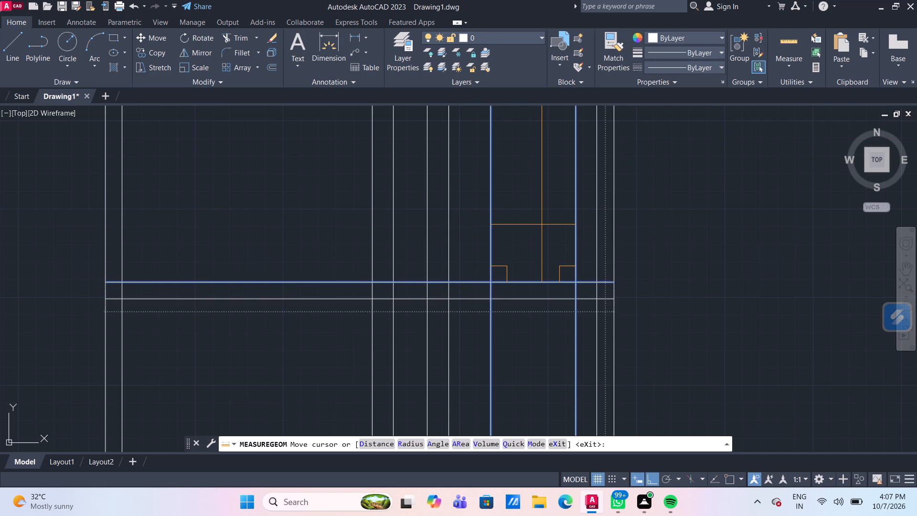
Offset the two vertical lines bounding the gap before the right side group 1'10" inward, one from each side.
key(o)
key(Return)
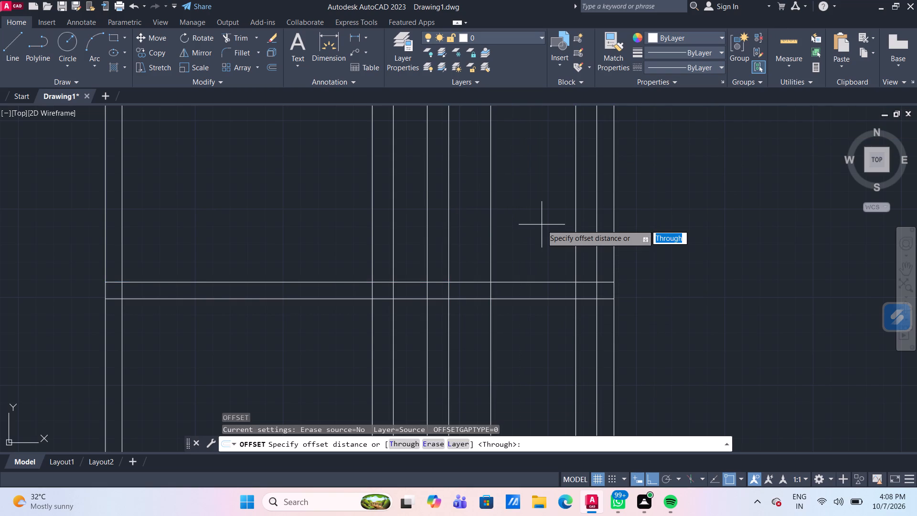
key(Return)
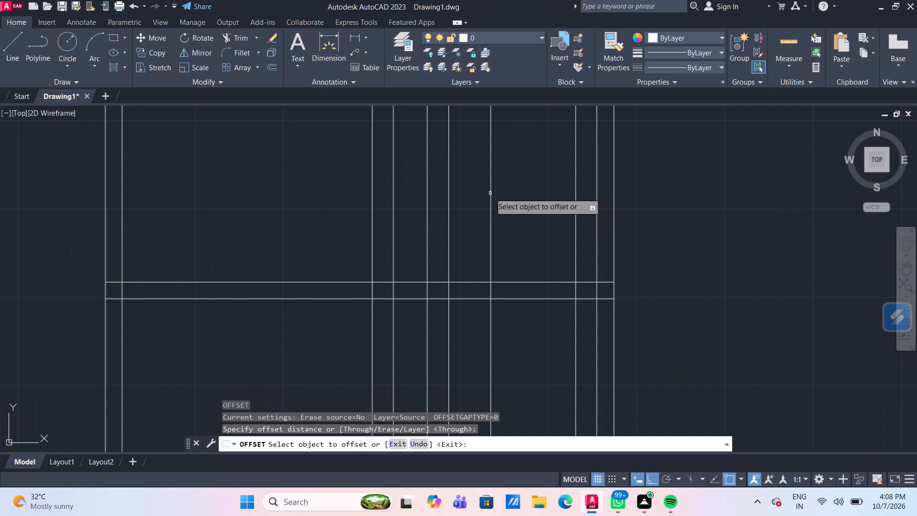
click(490, 193)
text(1')
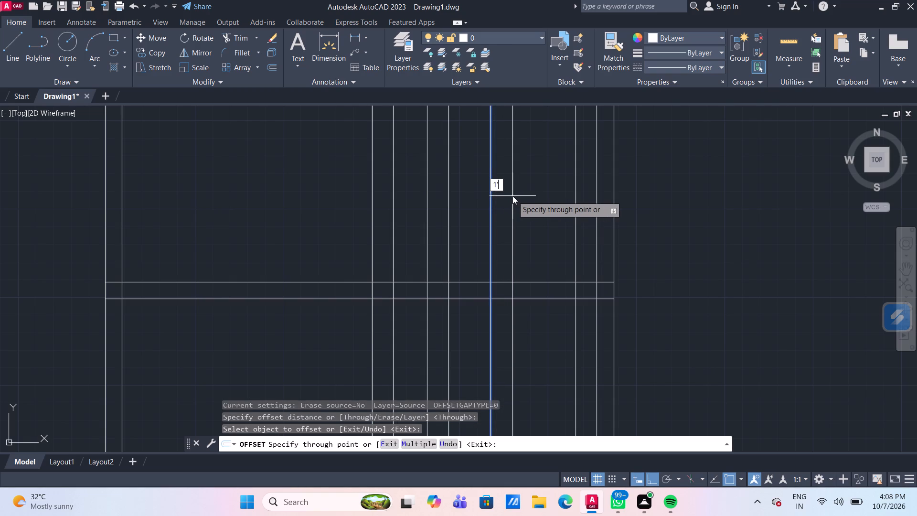
key(1)
key(0)
key(shift+quotedbl)
key(Return)
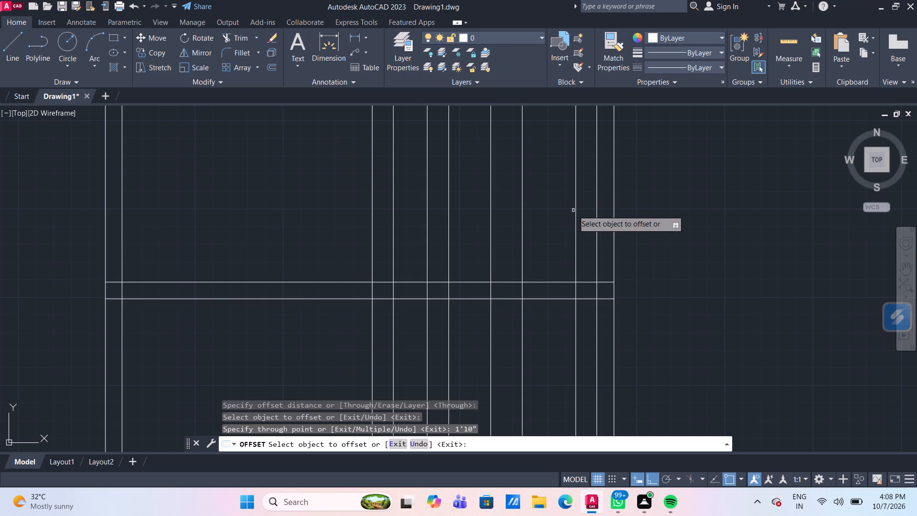
click(576, 211)
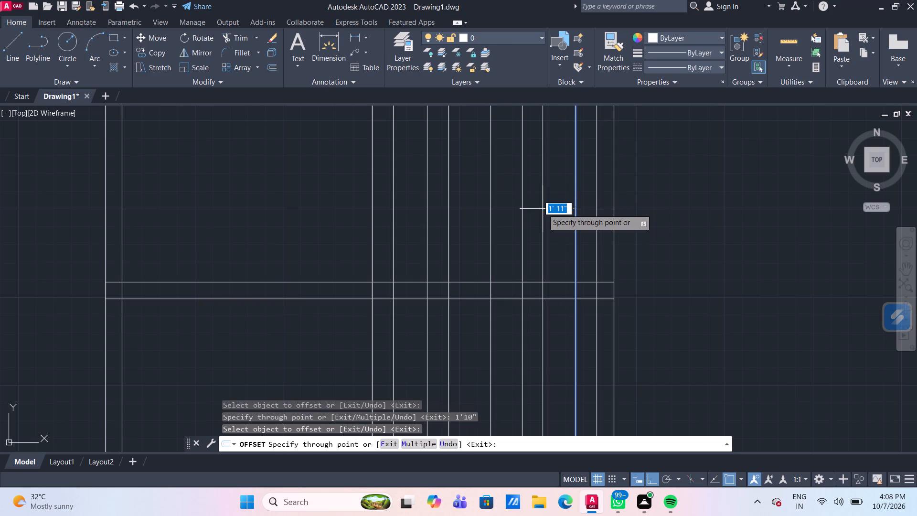
text(1'10")
key(Return)
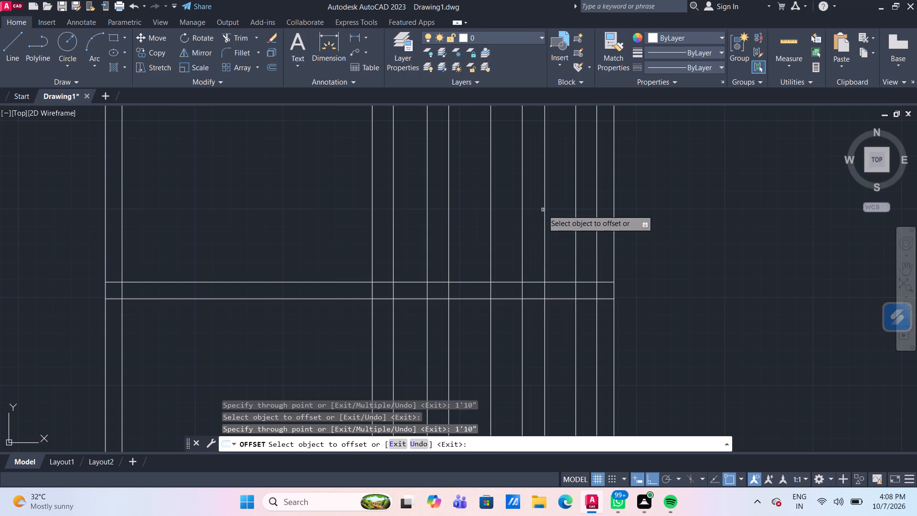
Measure the spacing between the new inward offset lines and their neighbouring vertical lines.
click(788, 37)
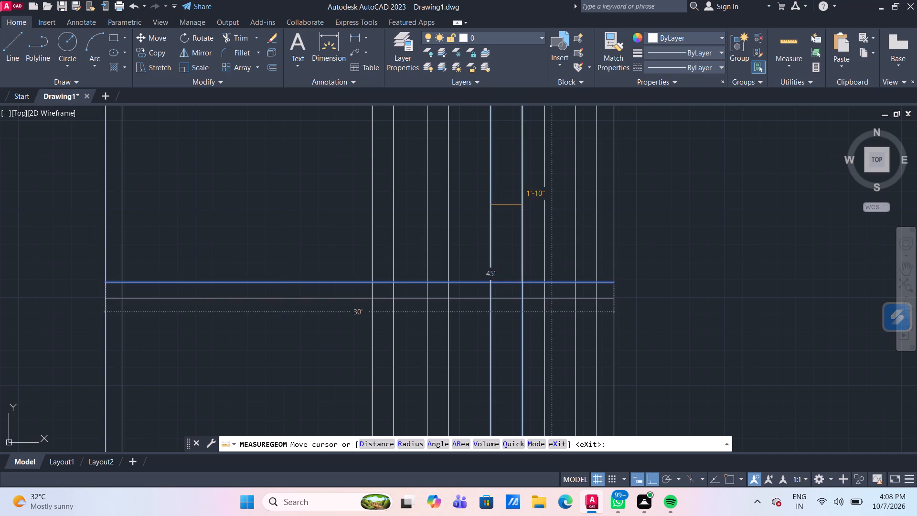
key(Escape)
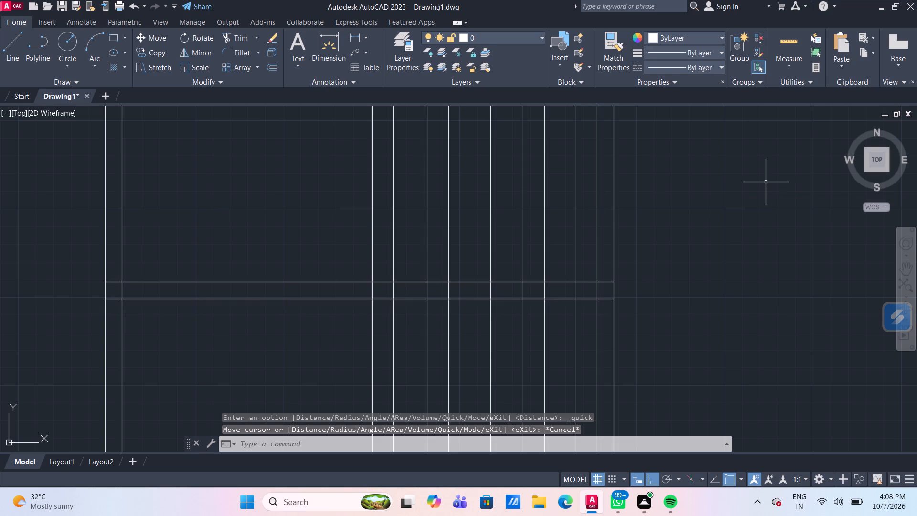
Draw a horizontal line about 10'-9" long across the storey above ground, from the central pair's right line to the right side group's innermost line.
scroll(764, 183, down, 2)
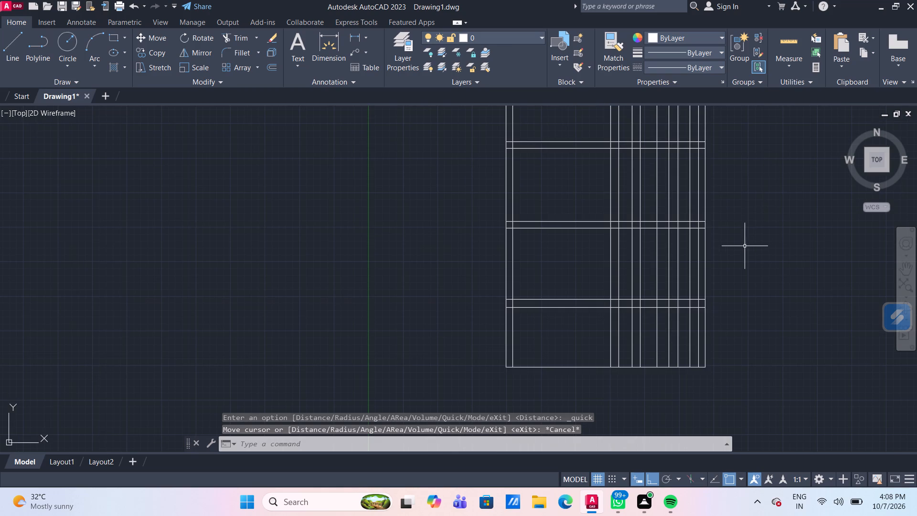
middle_drag(745, 247, 537, 301)
scroll(536, 301, down, 1)
middle_drag(550, 292, 520, 271)
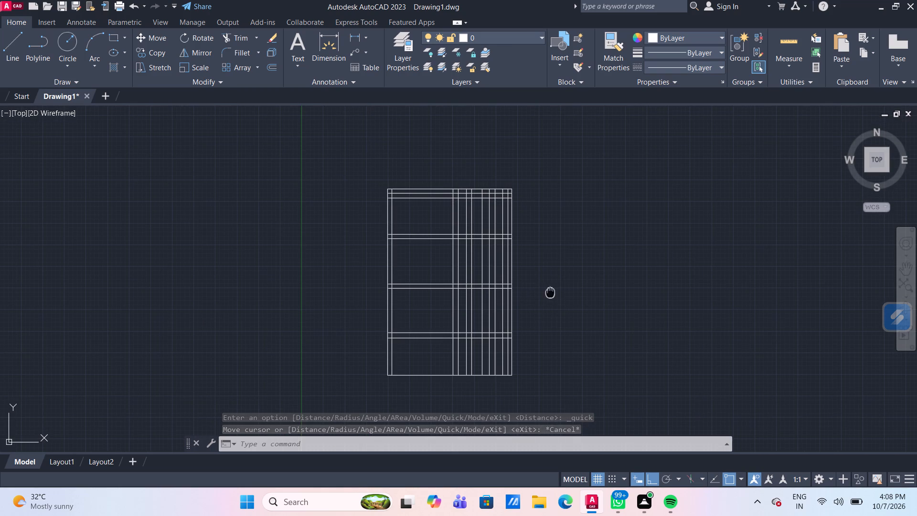
middle_drag(520, 271, 496, 254)
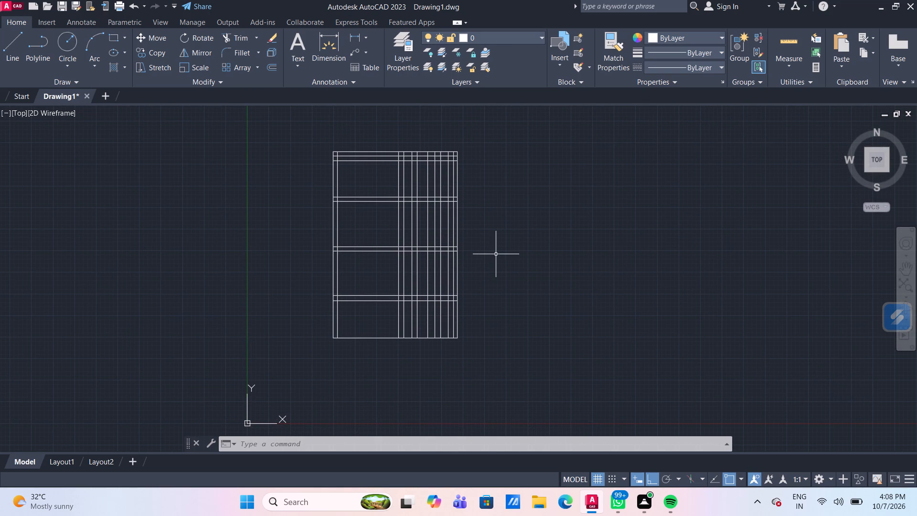
scroll(416, 282, up, 2)
middle_drag(407, 276, 403, 268)
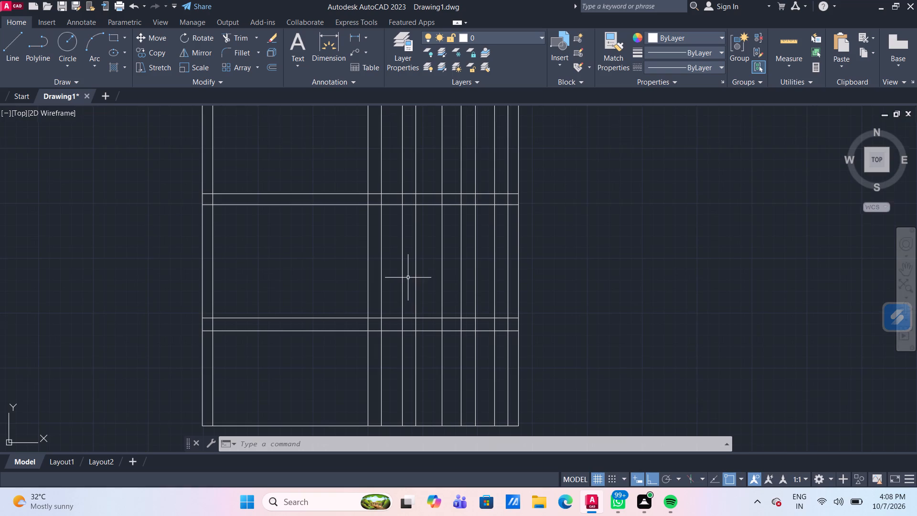
middle_drag(403, 268, 387, 249)
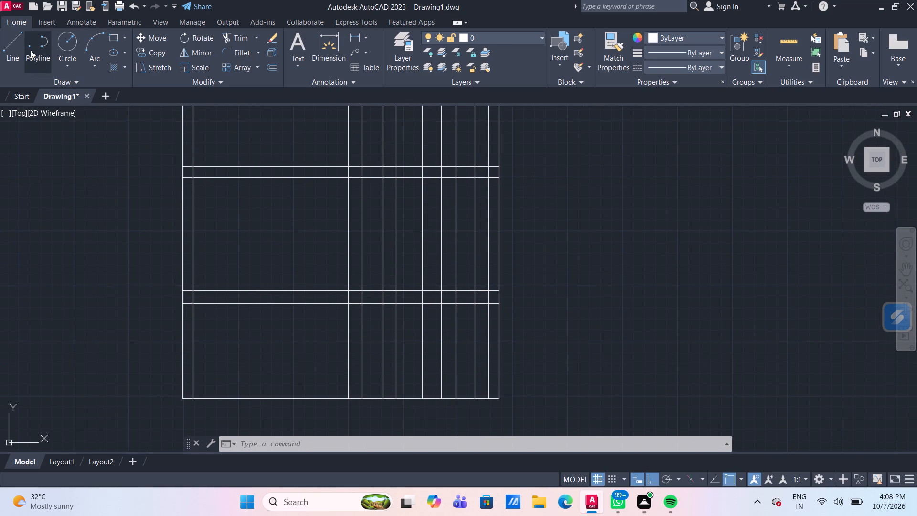
click(11, 50)
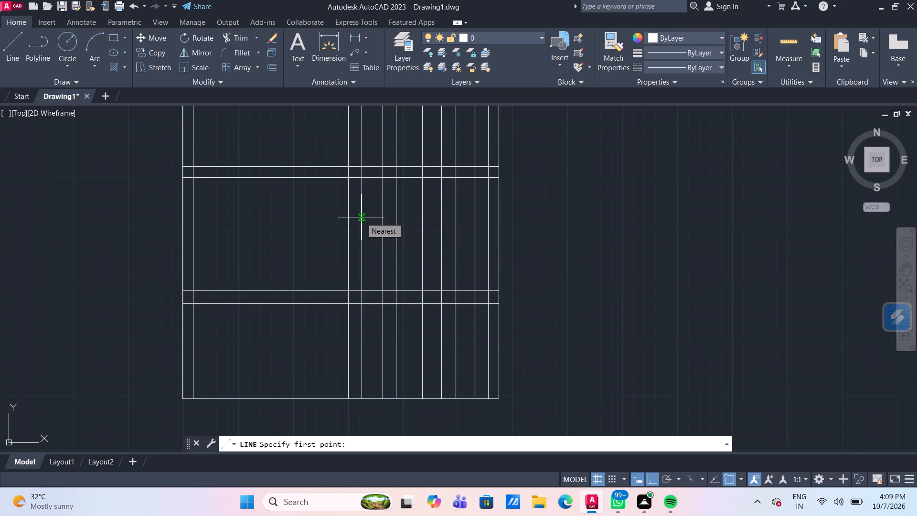
click(361, 217)
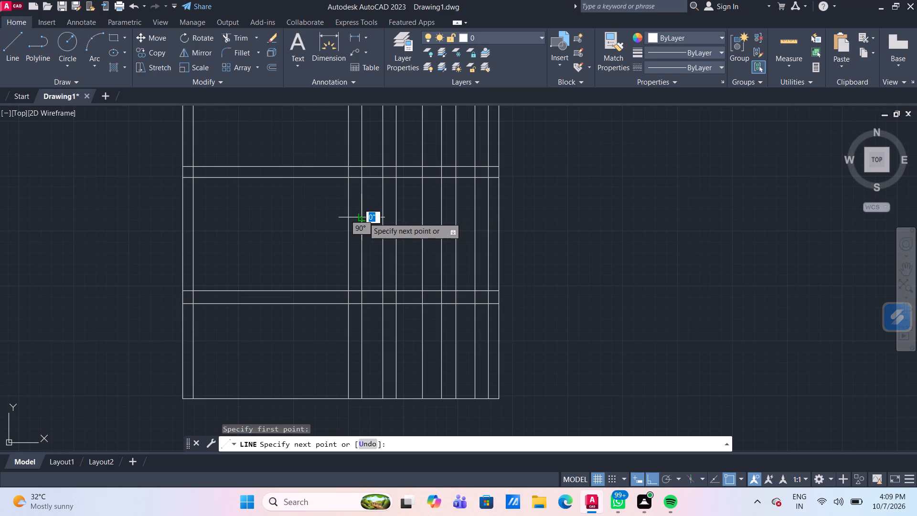
click(473, 217)
key(Return)
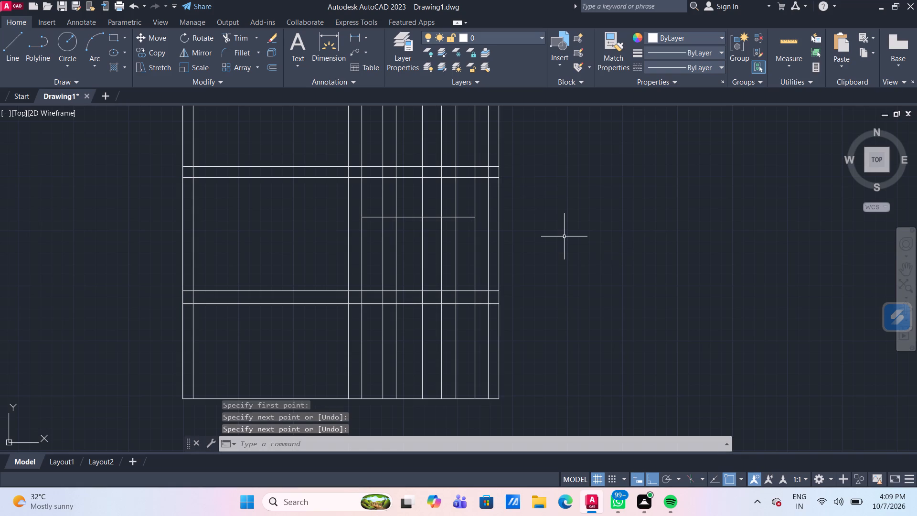
Trim the outline's top-right corner, removing the inner vertical line's end above the top band and both upper horizontal lines' ends in the border strip.
scroll(564, 236, down, 2)
middle_drag(605, 156, 474, 287)
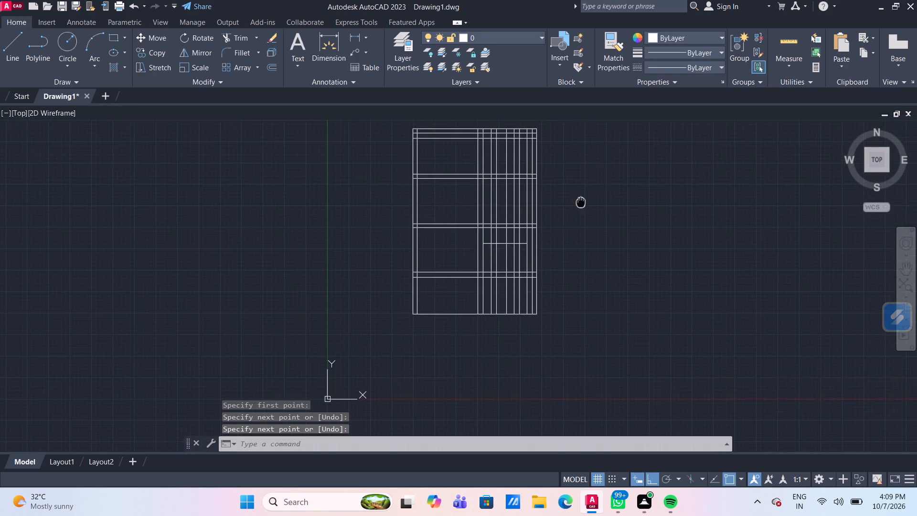
middle_drag(474, 287, 443, 293)
scroll(397, 294, up, 1)
middle_drag(397, 294, 452, 251)
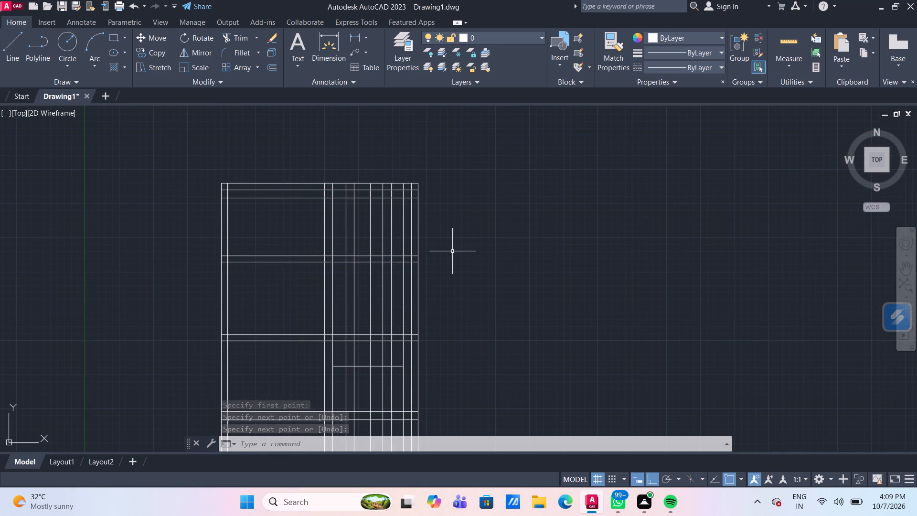
text(TR)
key(Return)
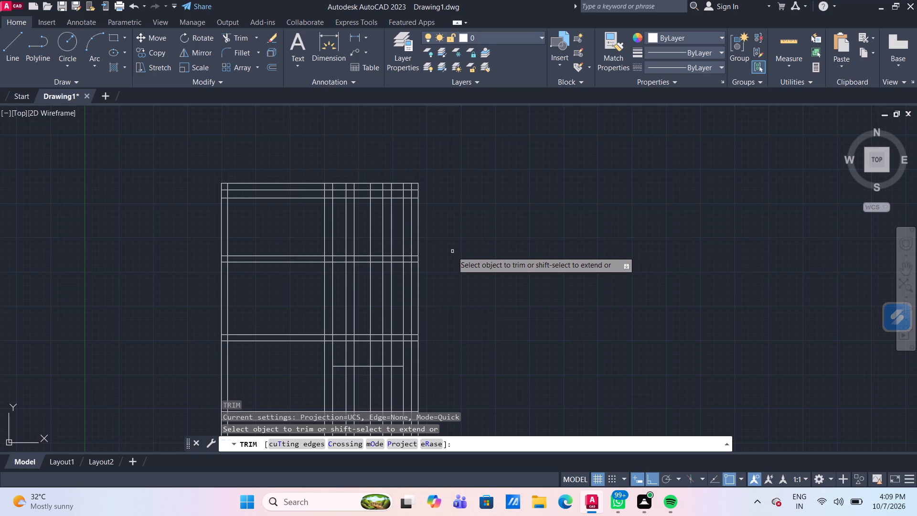
scroll(414, 178, up, 3)
scroll(405, 215, down, 2)
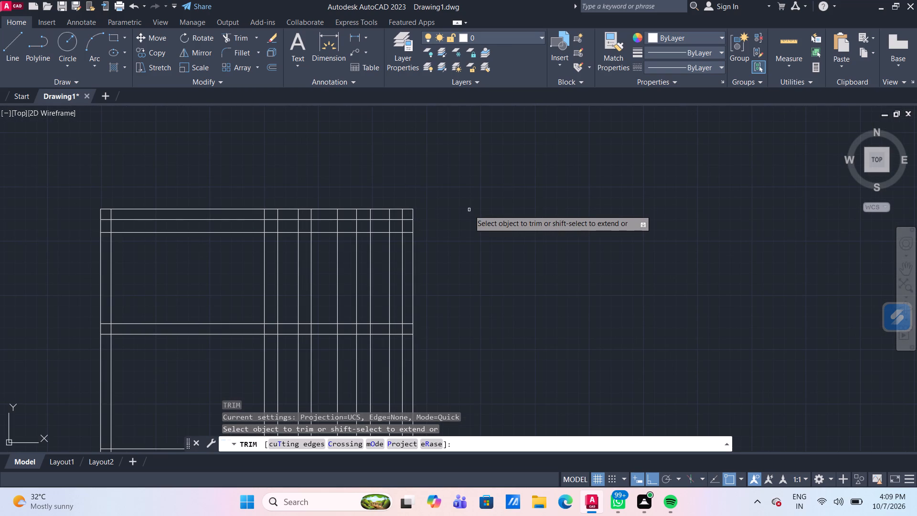
click(403, 214)
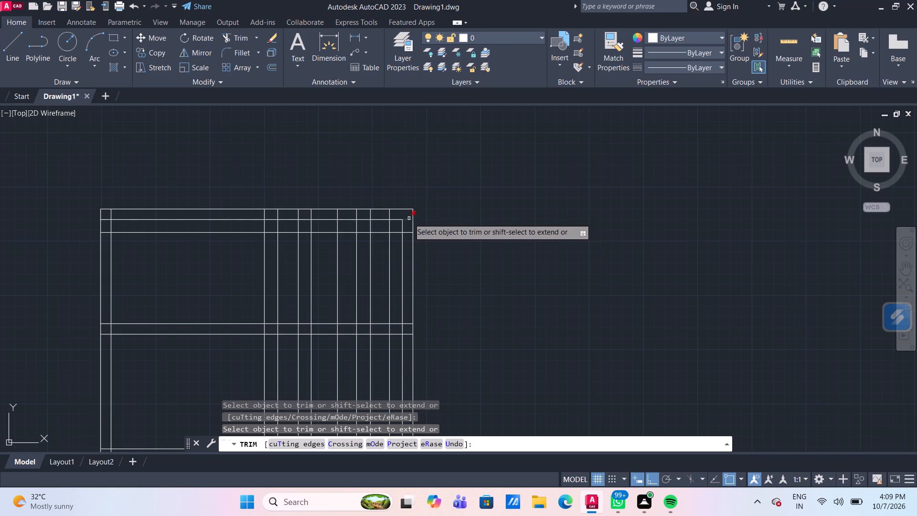
click(409, 218)
click(408, 235)
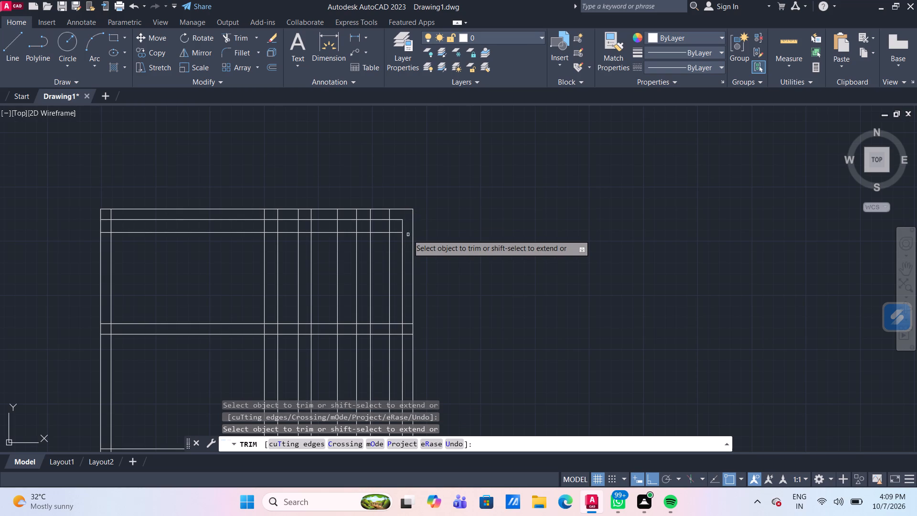
Fence-trim the ends of the three lower floor bands that cross the right border strip.
scroll(408, 235, down, 2)
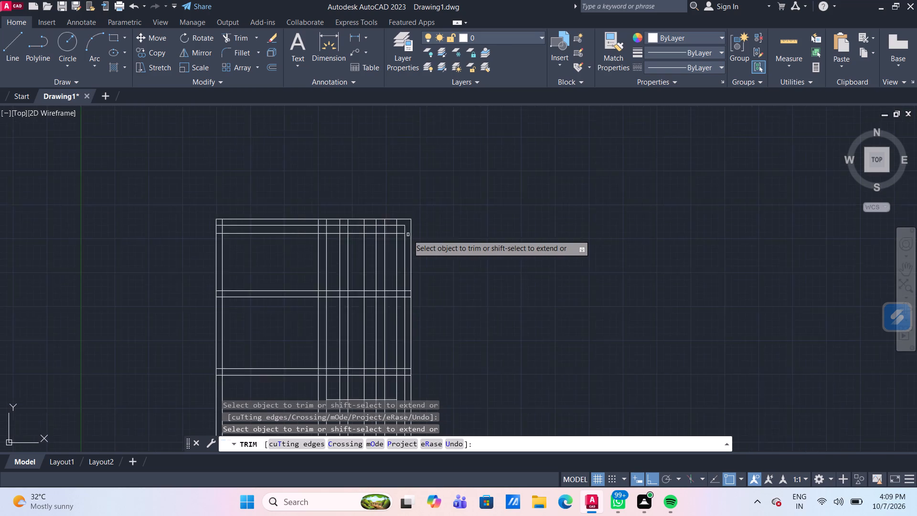
scroll(413, 272, up, 3)
click(384, 250)
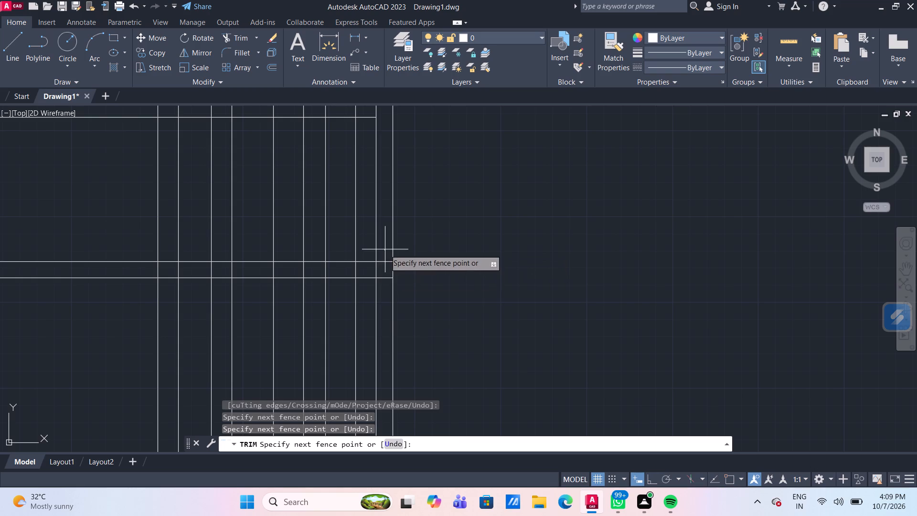
scroll(379, 349, down, 5)
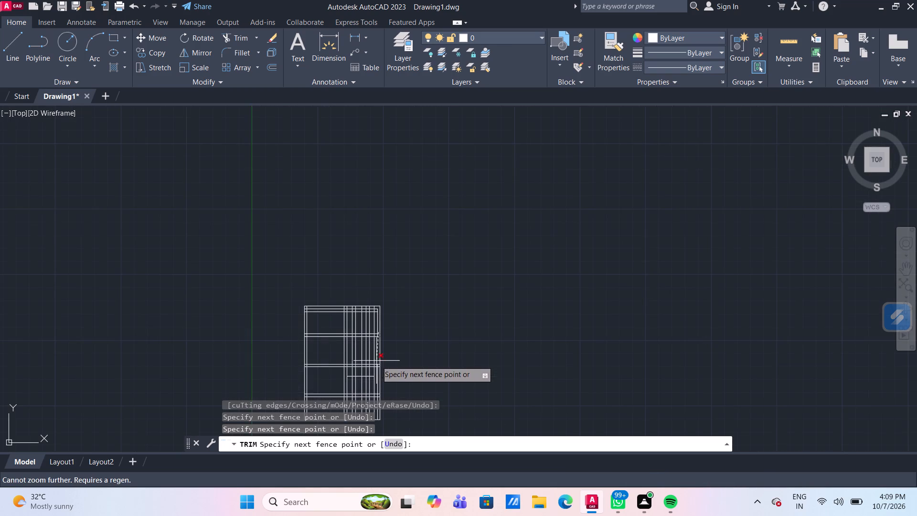
middle_drag(376, 362, 363, 165)
scroll(368, 235, up, 4)
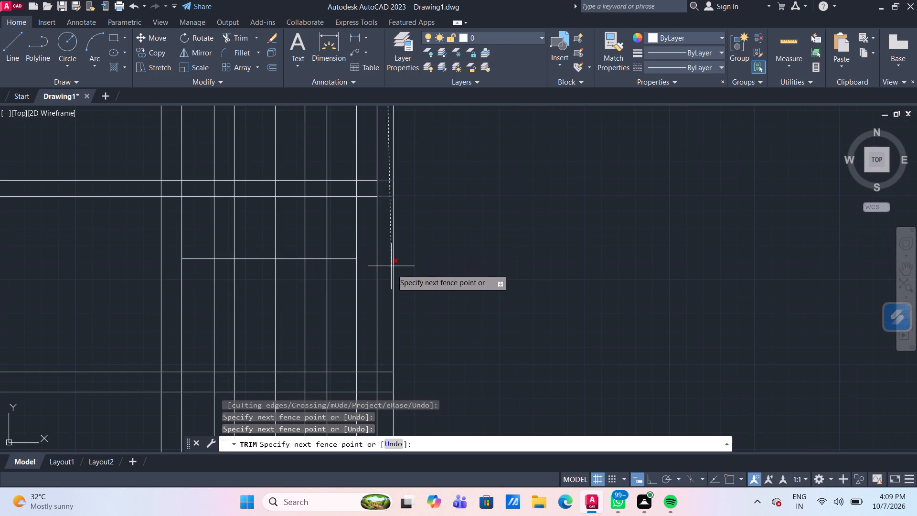
scroll(392, 281, down, 3)
scroll(394, 329, up, 3)
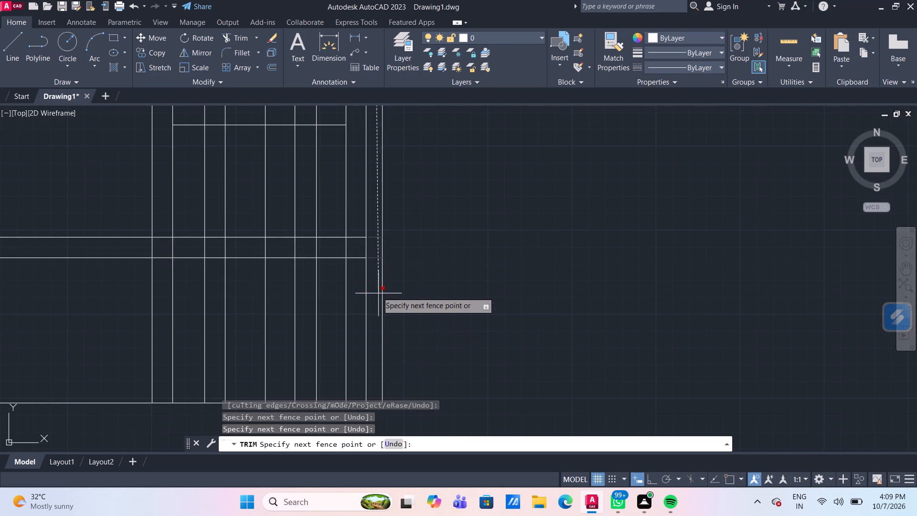
scroll(375, 288, up, 1)
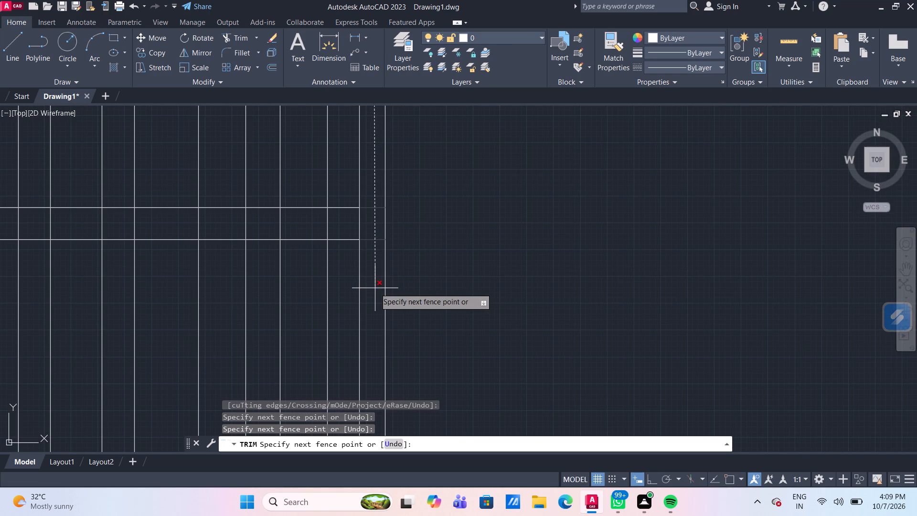
click(375, 288)
scroll(383, 279, down, 5)
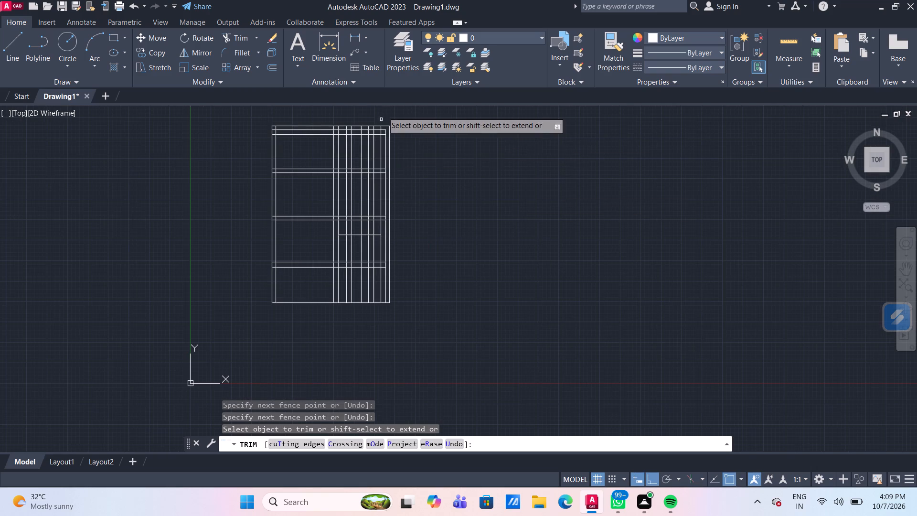
scroll(383, 111, up, 3)
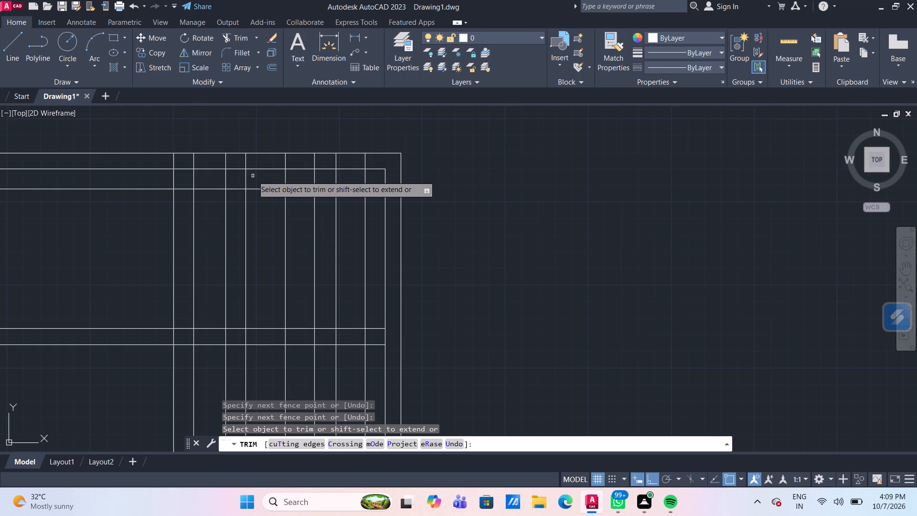
Fence-trim the upper ends of the vertical lines right of the central pair's left line, through both horizontal strips below the top edge.
scroll(253, 176, down, 1)
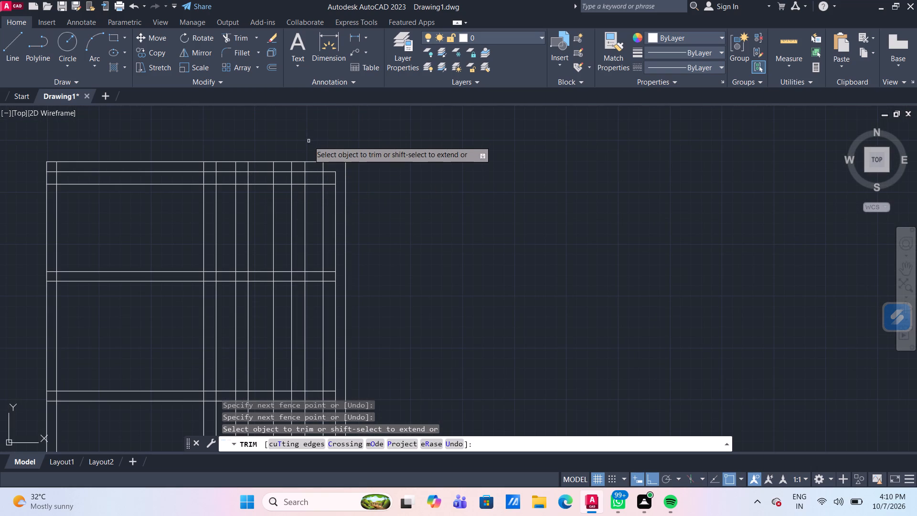
click(210, 165)
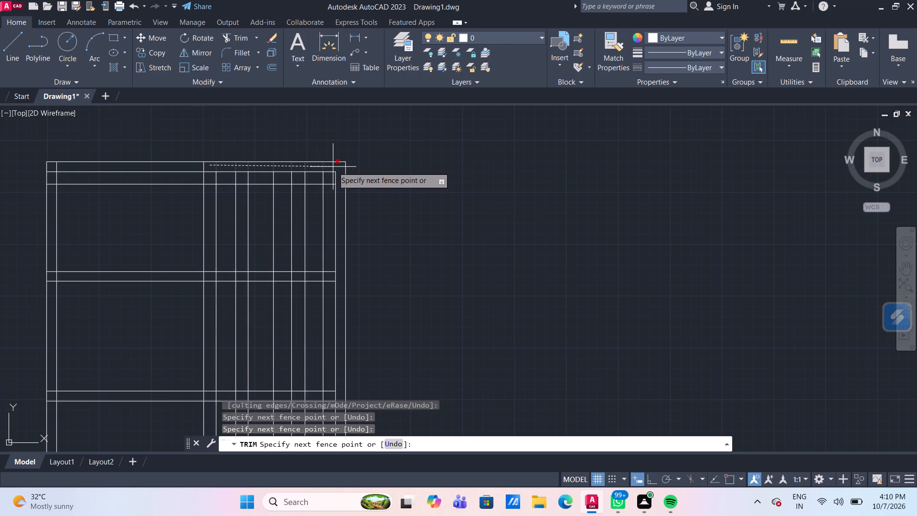
click(333, 167)
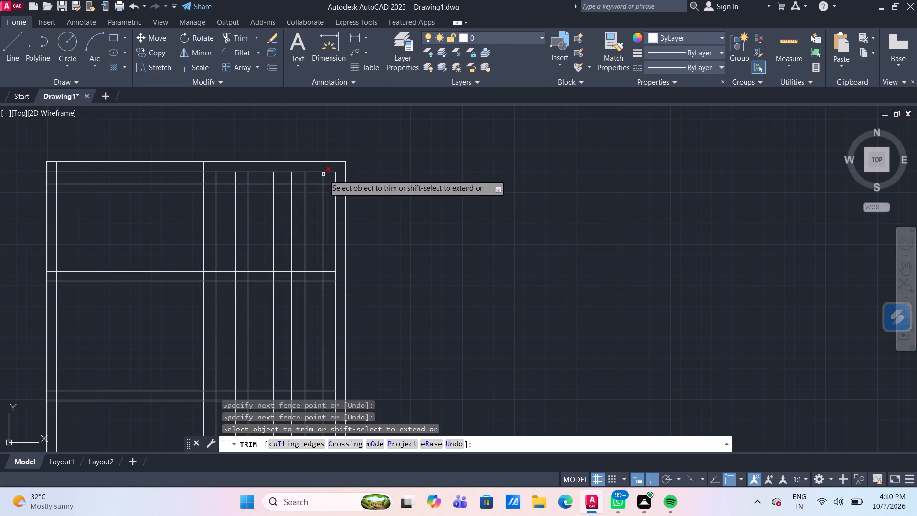
click(211, 176)
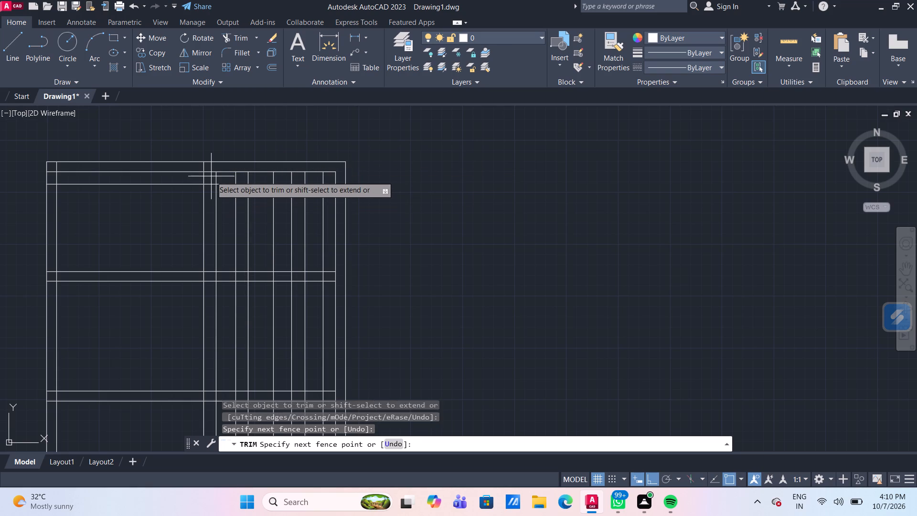
click(327, 177)
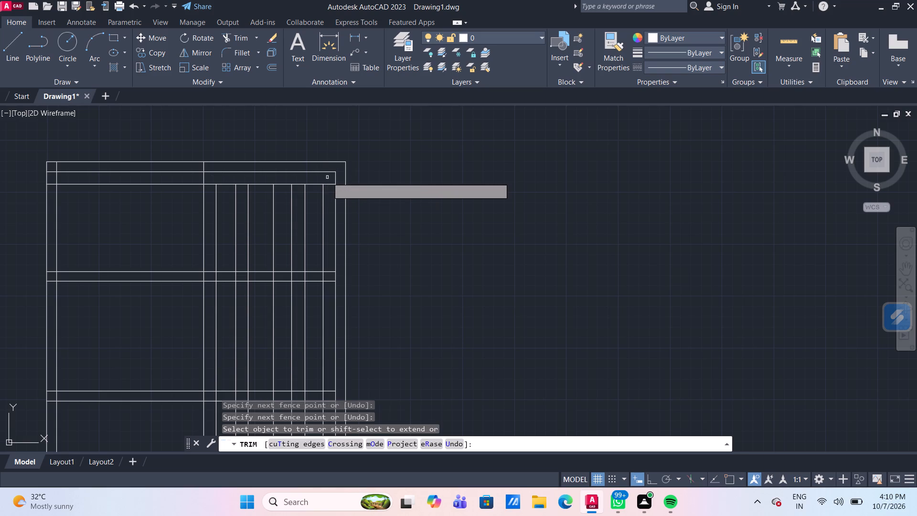
Fence-trim the ends of the third horizontal line and the two upper floor bands beyond the right side group's outermost façade line.
click(327, 179)
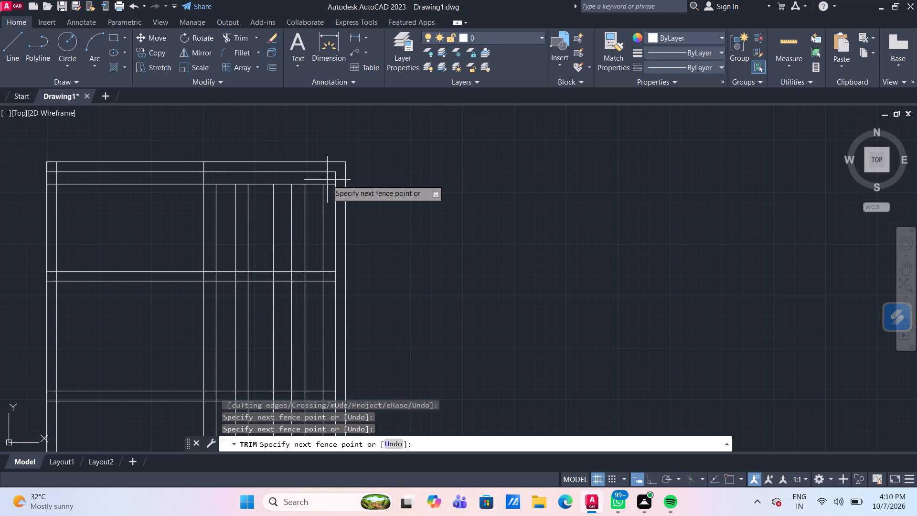
scroll(327, 180, down, 1)
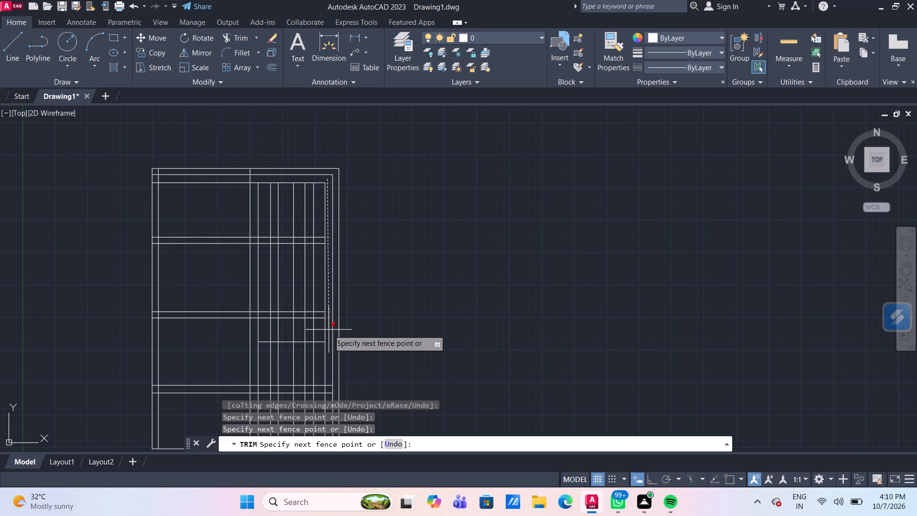
click(329, 330)
scroll(275, 172, up, 3)
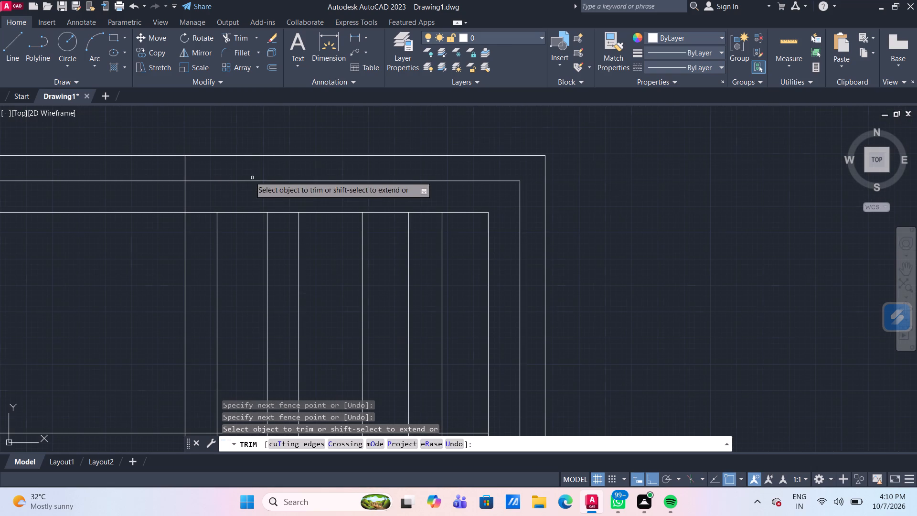
Trim the two horizontal lines below the top edge out of the top-left bay, including their stubs in the left border strip.
scroll(267, 138, down, 1)
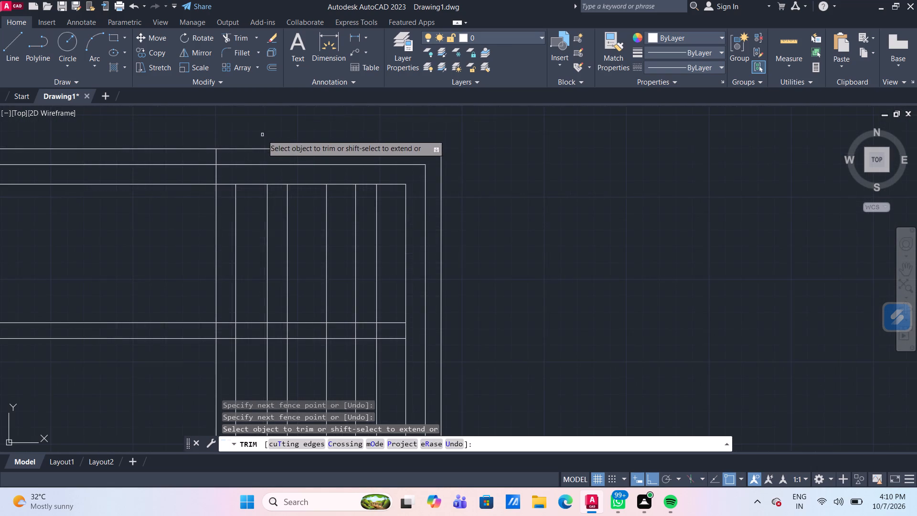
scroll(261, 132, down, 2)
middle_drag(417, 194, 497, 238)
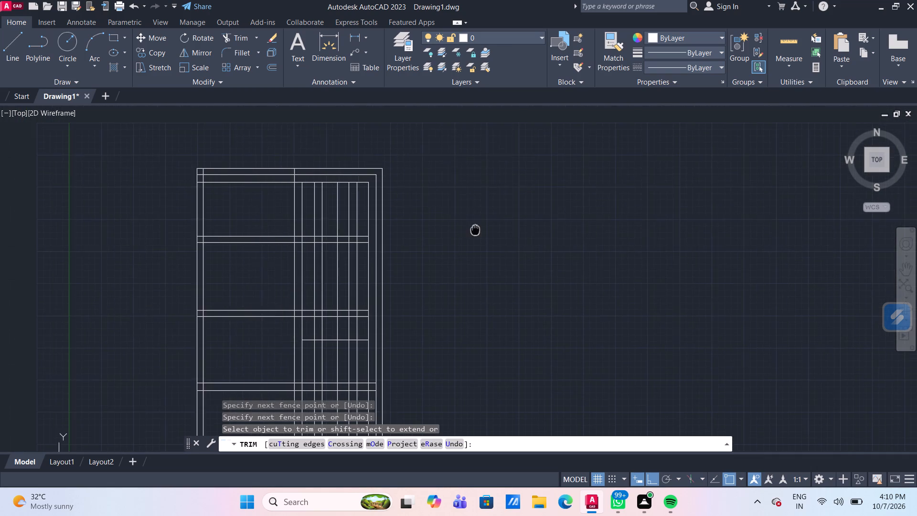
middle_drag(497, 238, 532, 248)
scroll(315, 222, up, 3)
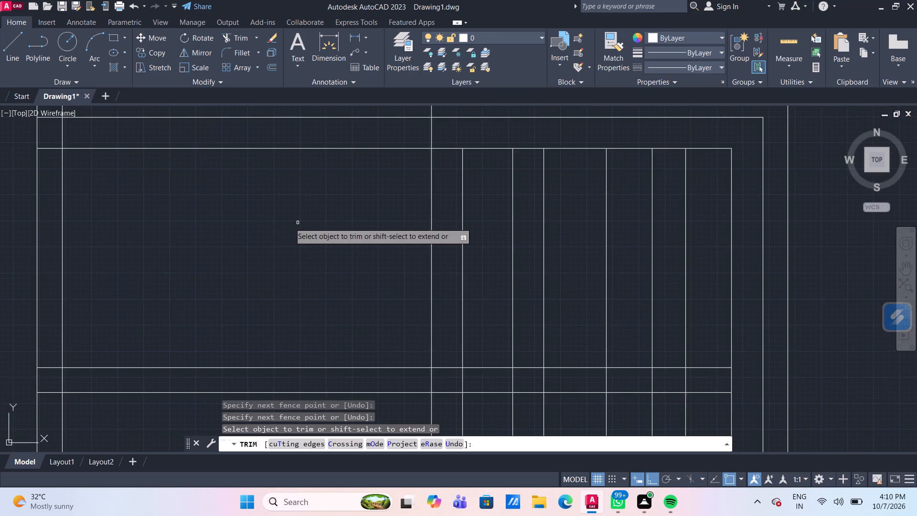
scroll(256, 216, down, 2)
middle_drag(256, 210, 284, 218)
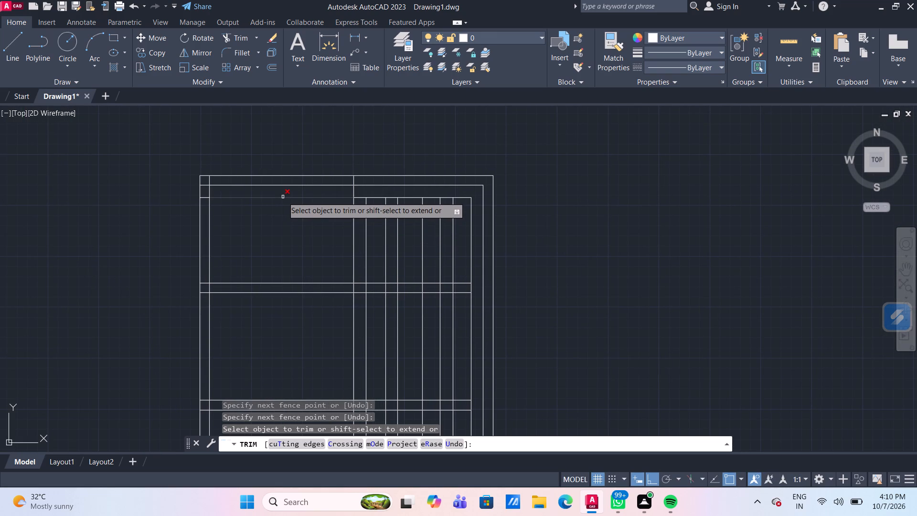
click(283, 197)
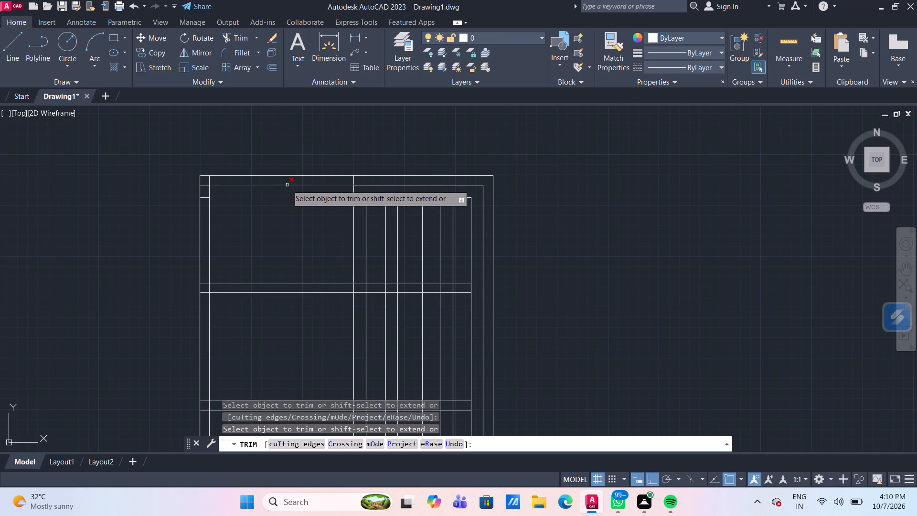
click(287, 185)
scroll(206, 196, up, 2)
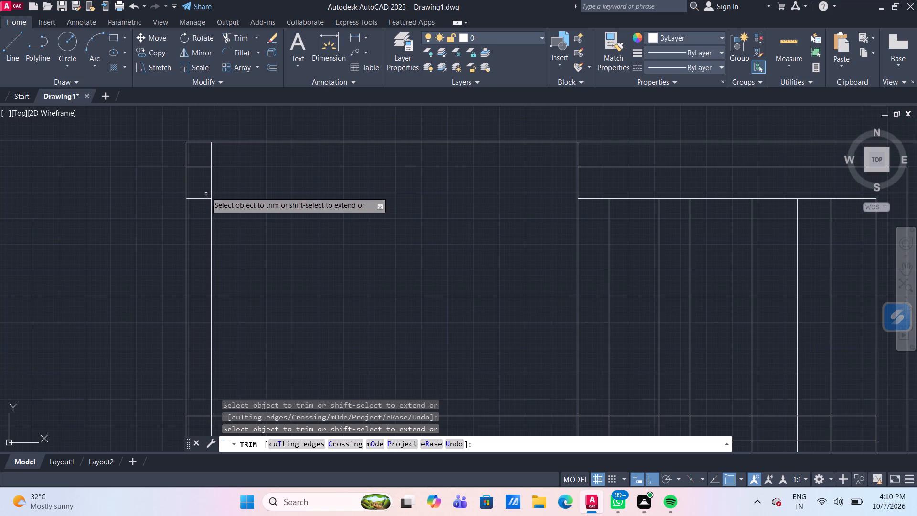
click(199, 155)
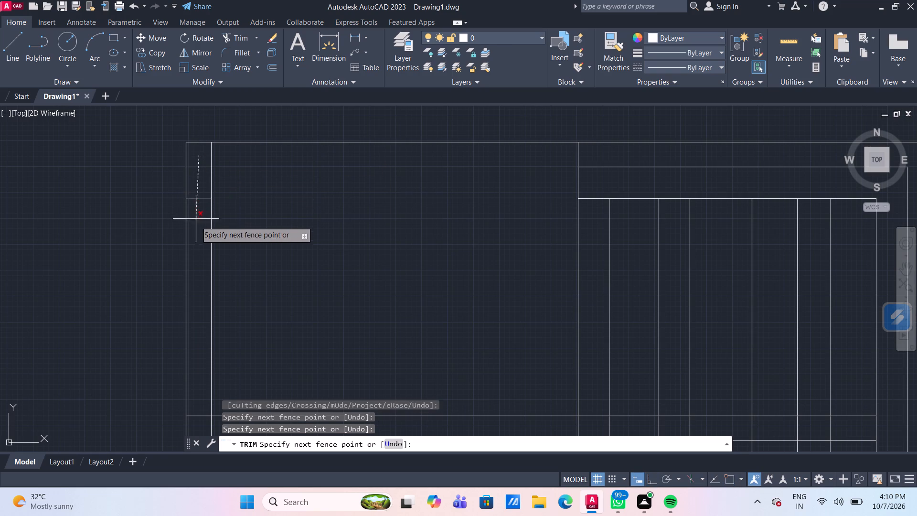
click(198, 225)
Trim the topmost floor band's ends from the left border strip and the inner left vertical's piece within that band.
scroll(272, 238, down, 4)
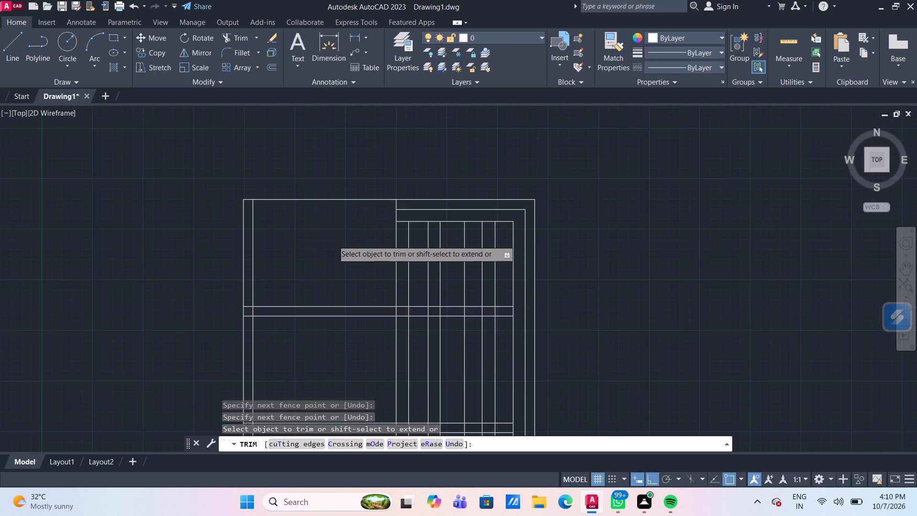
scroll(333, 234, up, 2)
middle_drag(335, 249, 323, 187)
scroll(323, 187, up, 1)
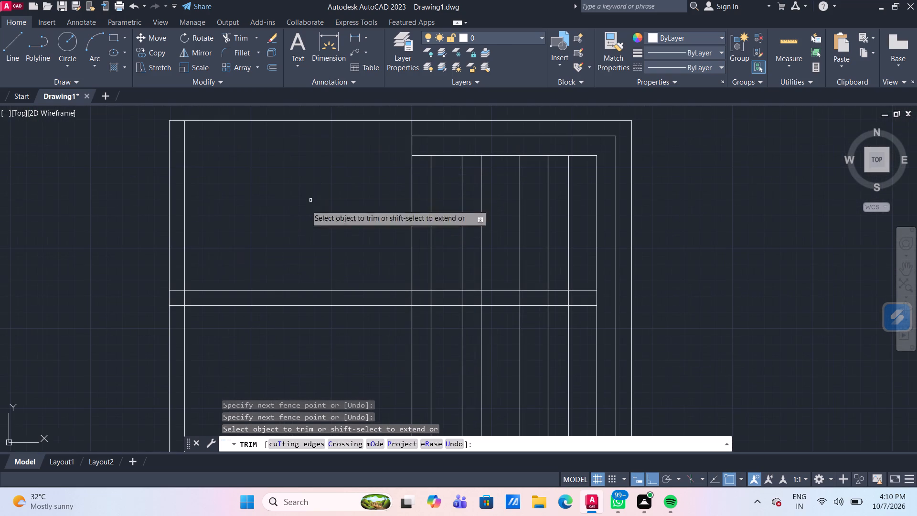
click(179, 294)
click(177, 279)
click(186, 298)
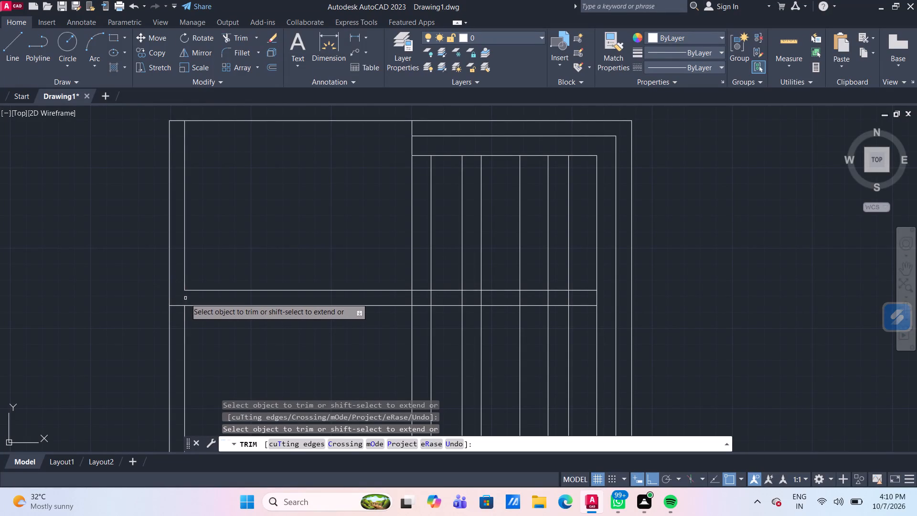
click(178, 306)
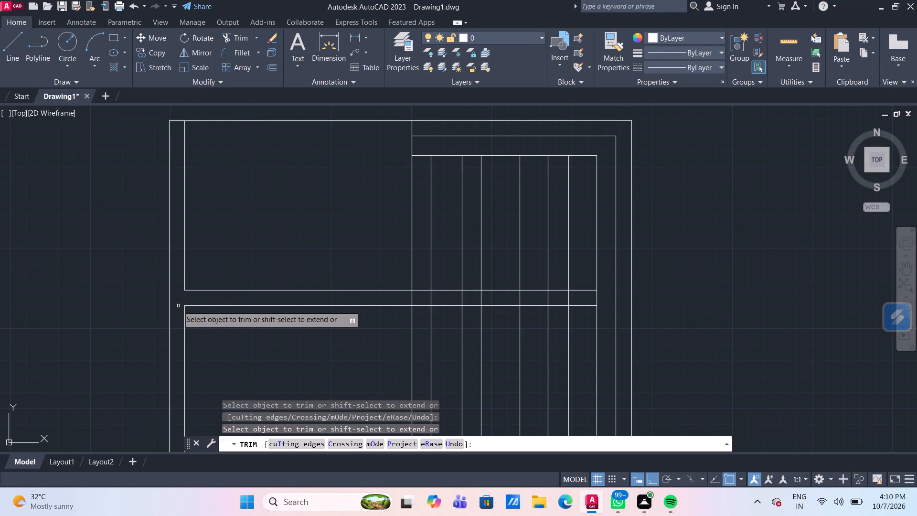
scroll(178, 306, down, 4)
scroll(220, 342, up, 4)
scroll(132, 324, down, 1)
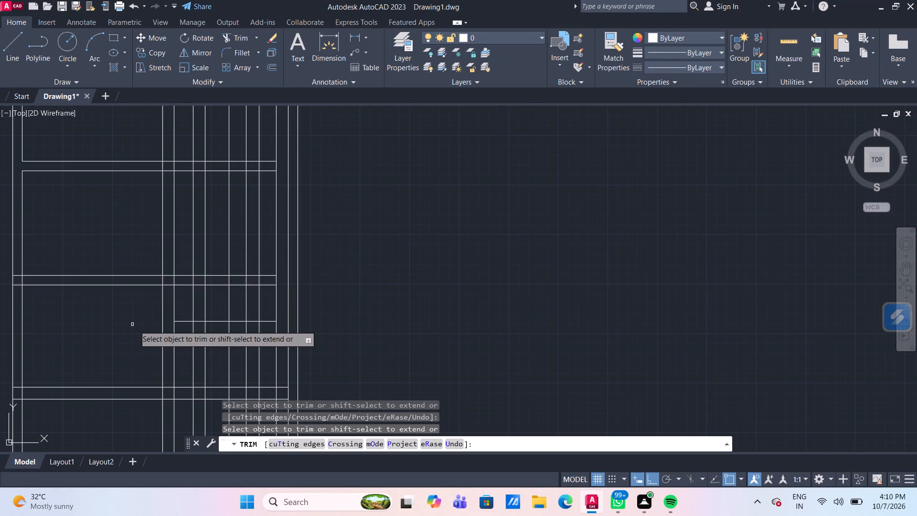
scroll(132, 261, down, 2)
middle_drag(128, 254, 392, 281)
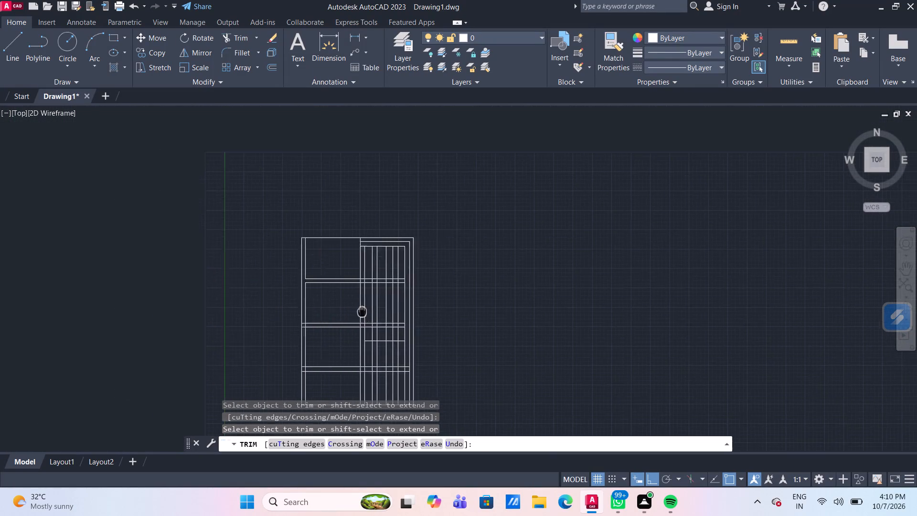
scroll(368, 195, up, 2)
middle_drag(391, 268, 298, 183)
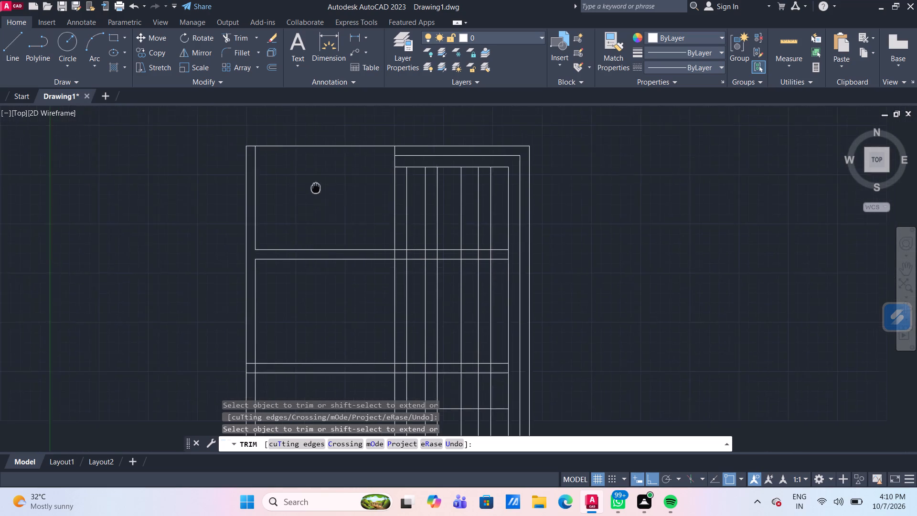
middle_drag(298, 183, 298, 183)
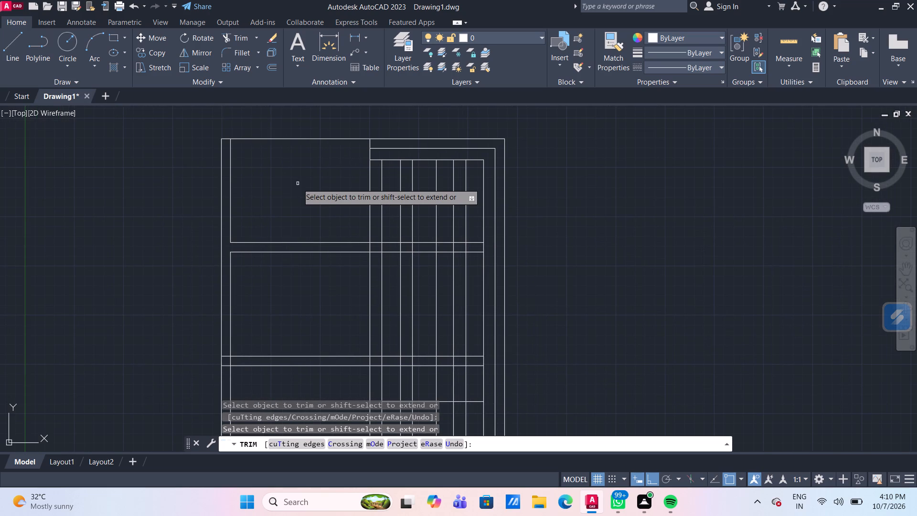
key(Escape)
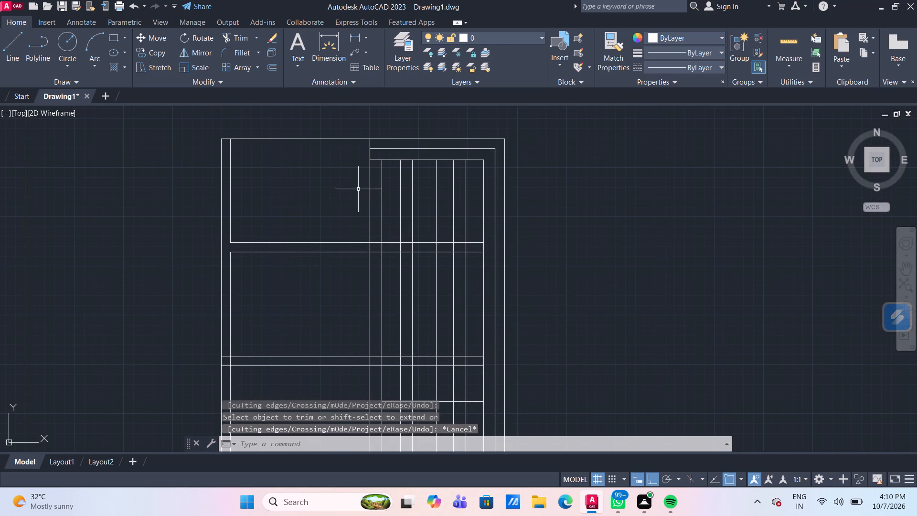
With Ortho off, draw a 15' diagonal line at 135° down and left from the top of the tall central vertical line.
scroll(358, 189, down, 1)
scroll(353, 189, up, 1)
middle_drag(352, 189, 235, 193)
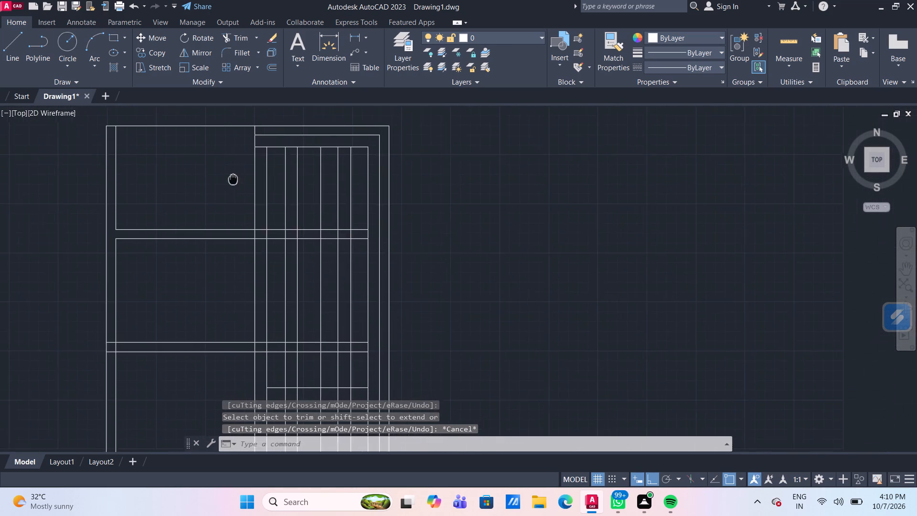
middle_drag(235, 193, 257, 199)
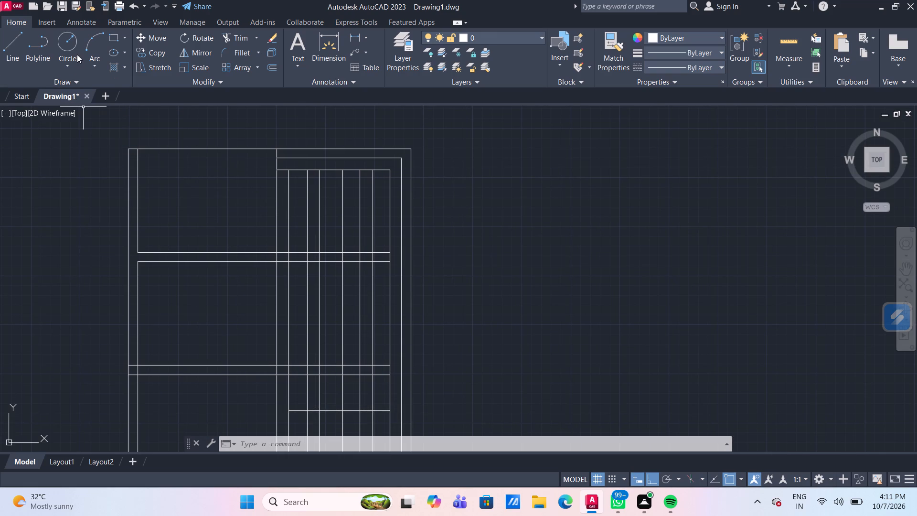
click(17, 43)
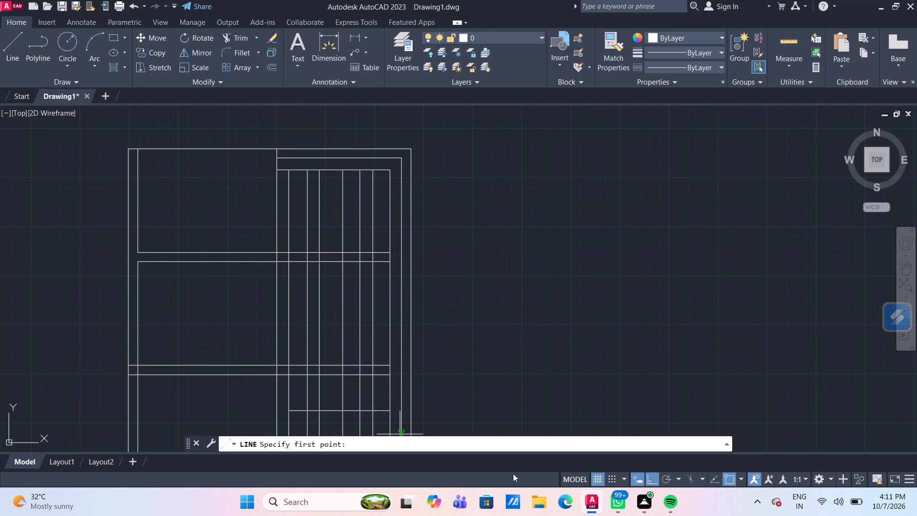
click(652, 479)
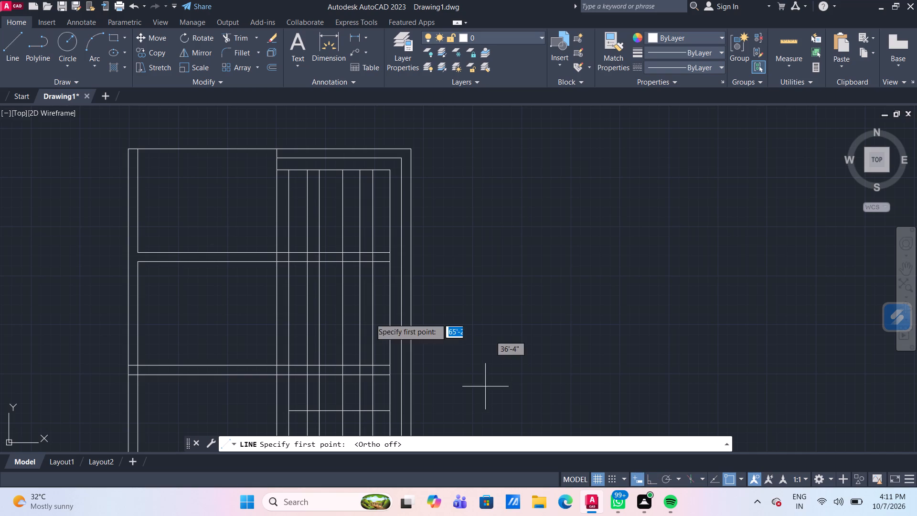
click(277, 150)
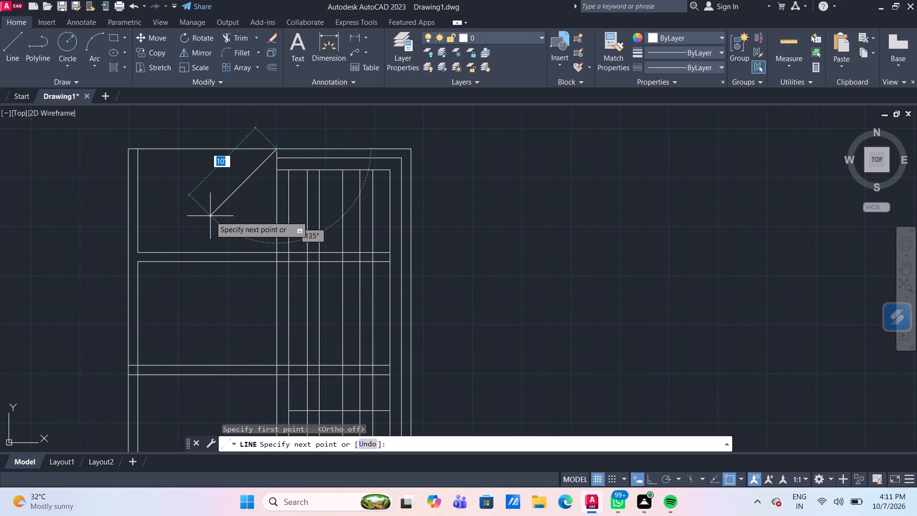
text(15')
key(Return)
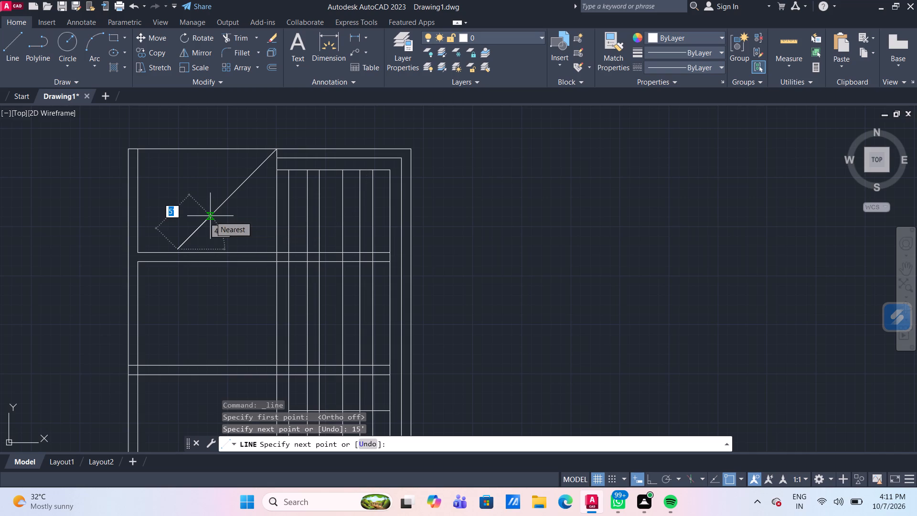
key(Return)
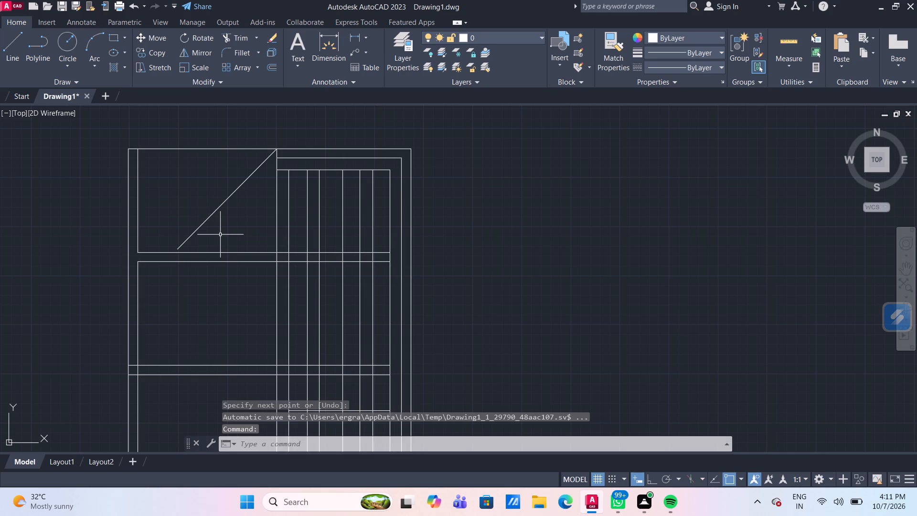
Draw a diagonal about 12'-5" long at 135° down-left from where the second horizontal line meets the central vertical, parallel to the first diagonal.
scroll(249, 197, up, 1)
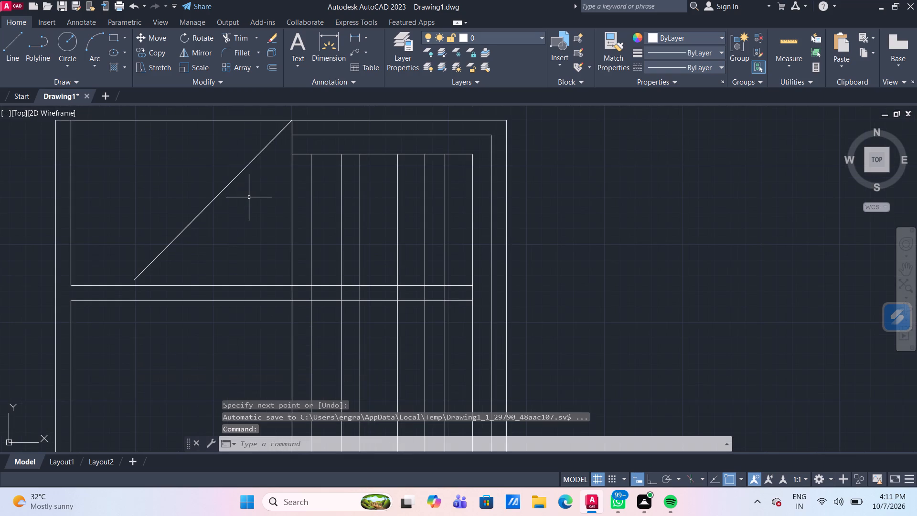
scroll(249, 197, down, 1)
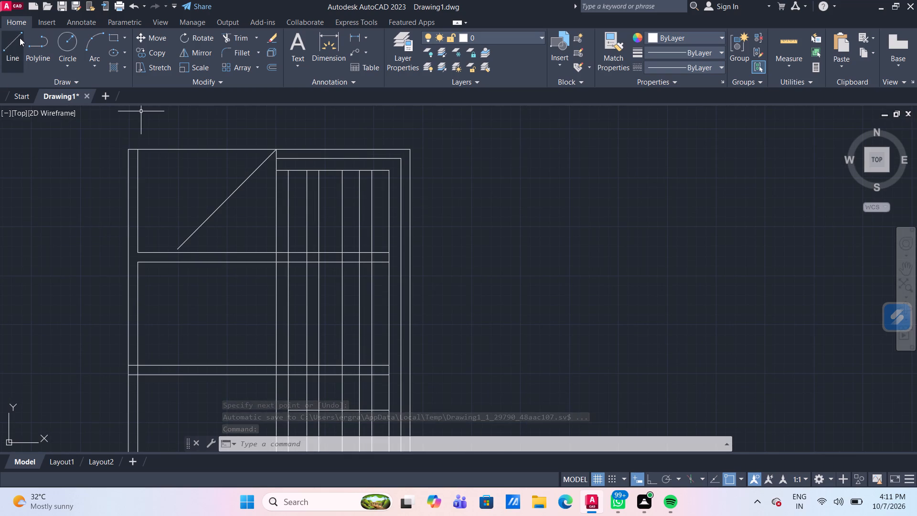
click(20, 38)
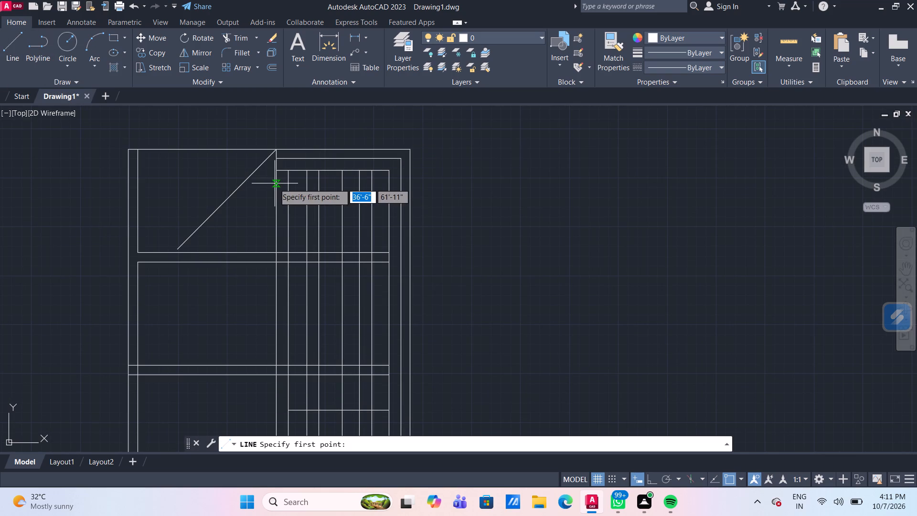
click(275, 161)
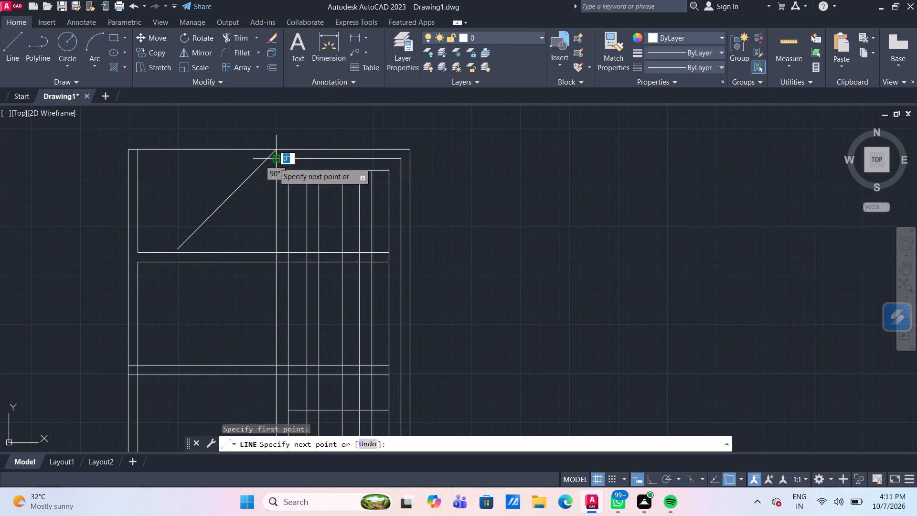
scroll(198, 241, up, 2)
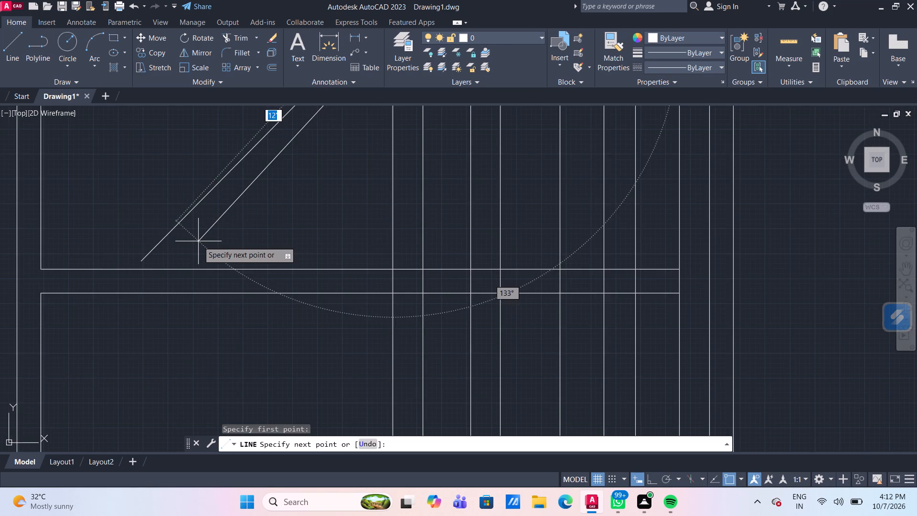
scroll(198, 241, down, 2)
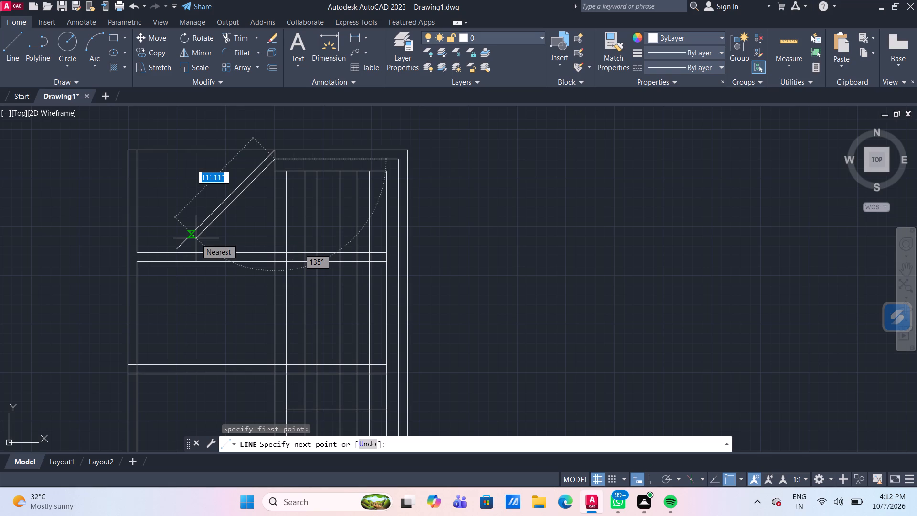
click(196, 238)
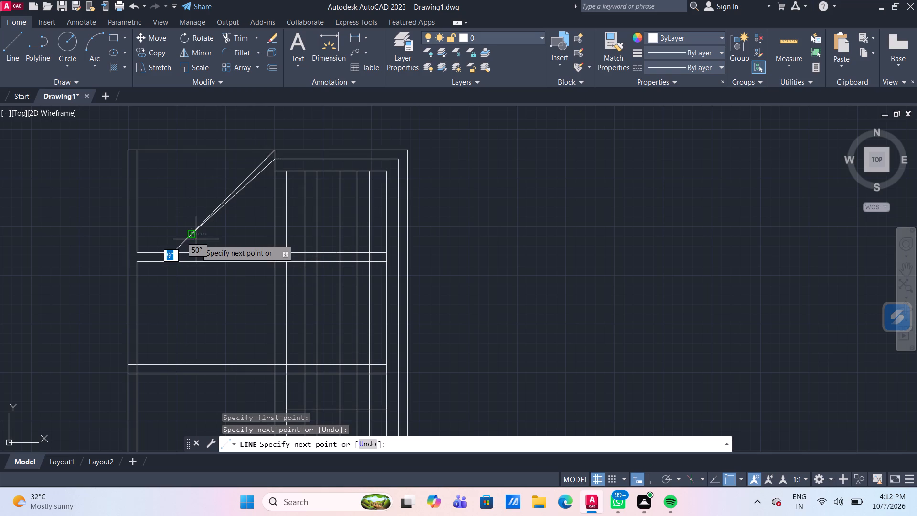
key(ctrl+z)
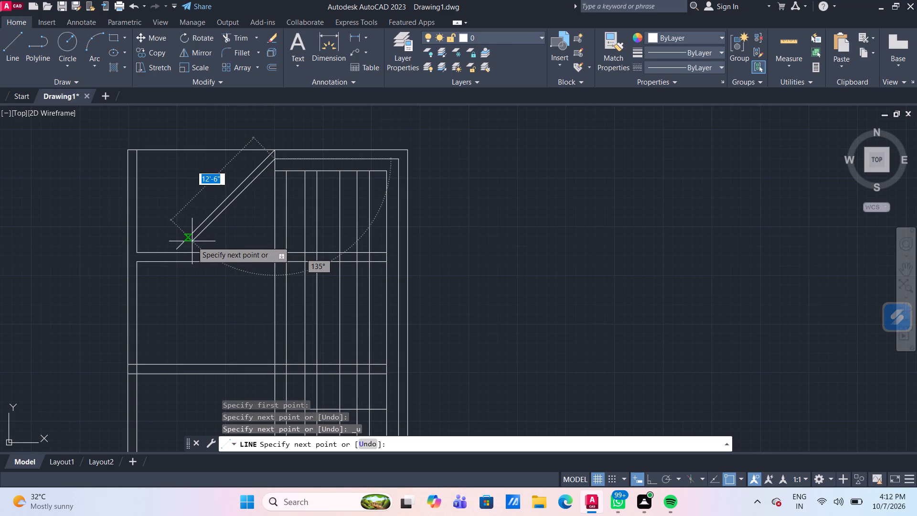
scroll(192, 241, up, 2)
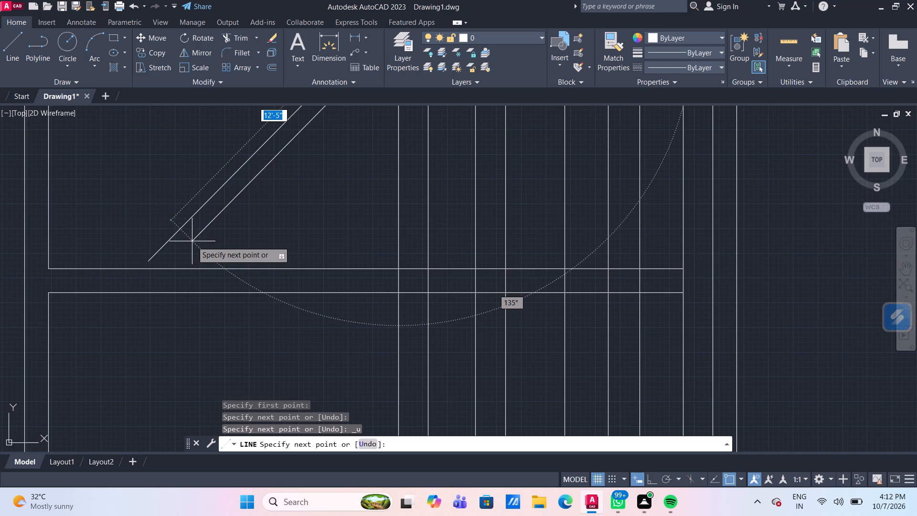
click(192, 241)
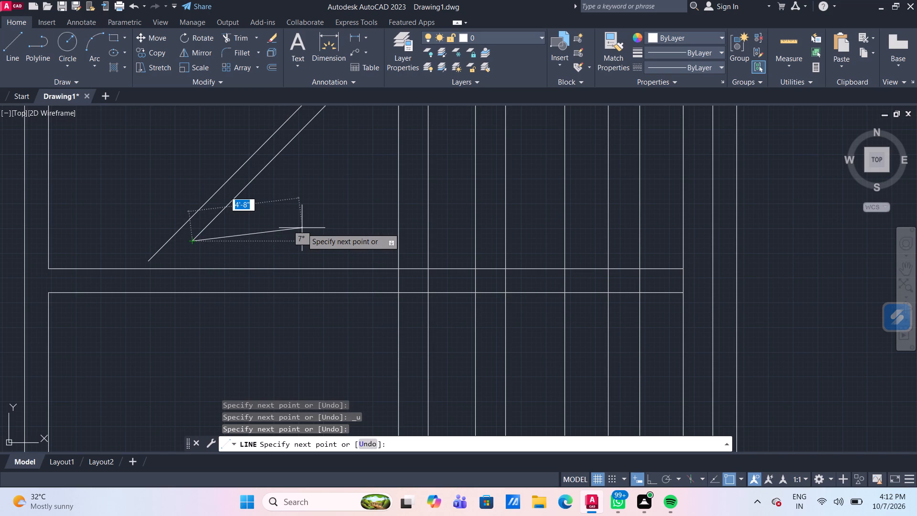
key(Return)
Draw a third parallel diagonal about 8'-1" long at 135° down-left from where the third horizontal line meets the central vertical.
scroll(302, 228, down, 4)
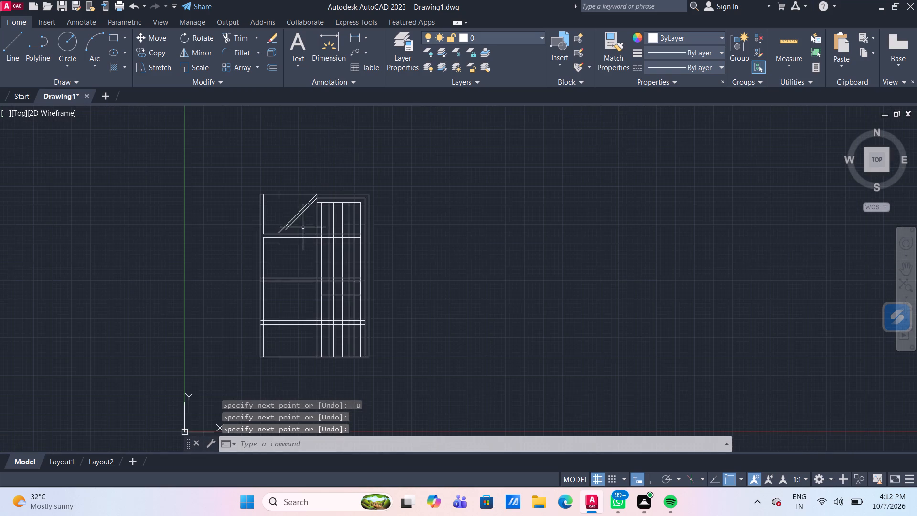
scroll(326, 208, up, 5)
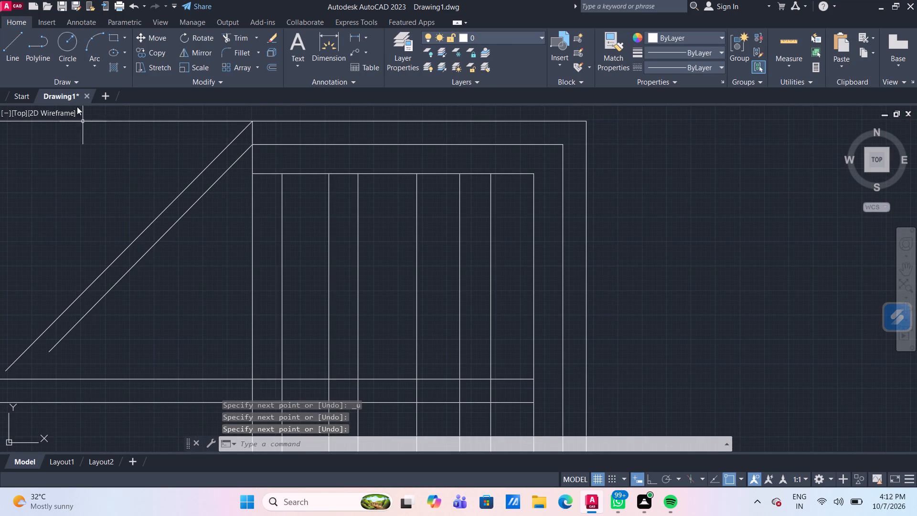
drag(13, 38, 18, 40)
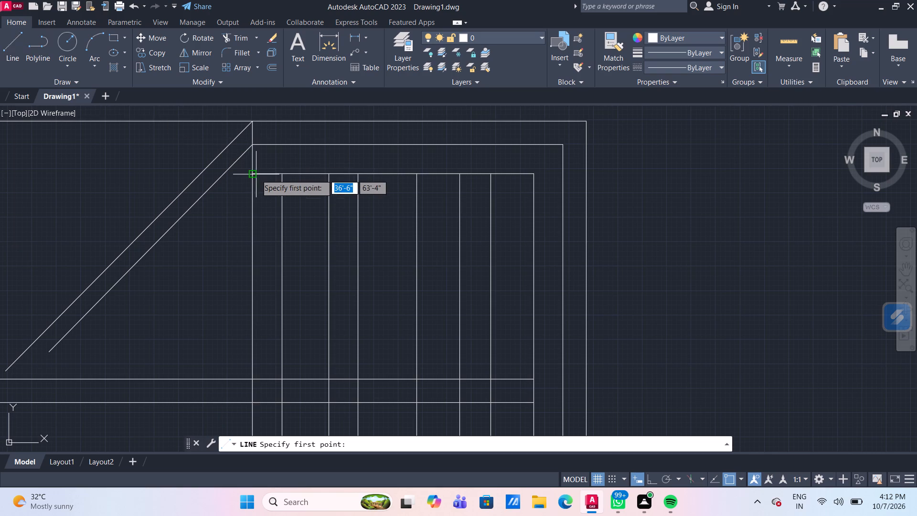
click(252, 172)
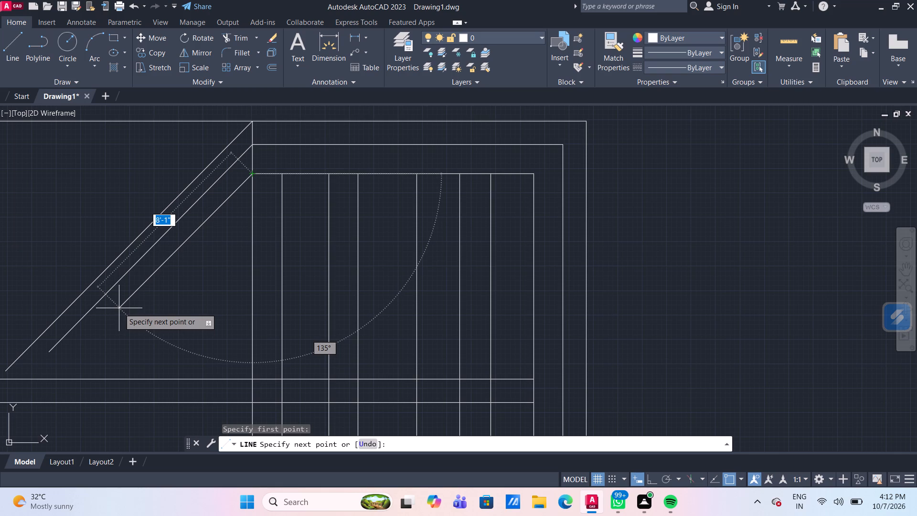
click(119, 308)
key(Return)
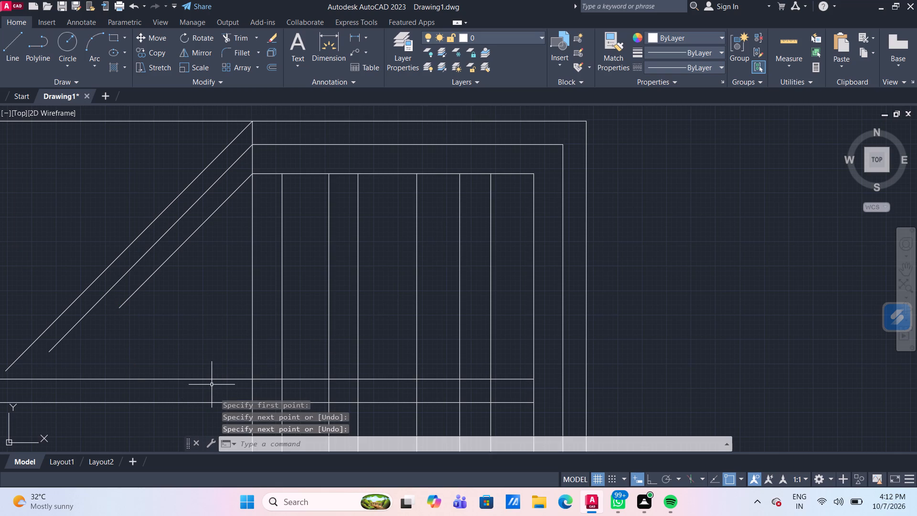
Trim the two short pieces of the central vertical between the top edge and the third horizontal line, where the diagonals start.
scroll(307, 226, down, 2)
scroll(275, 235, up, 2)
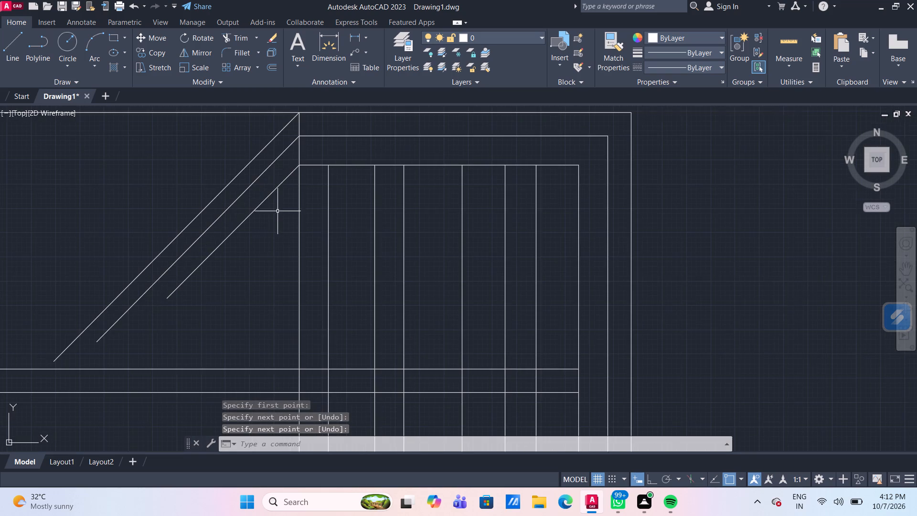
scroll(282, 216, down, 1)
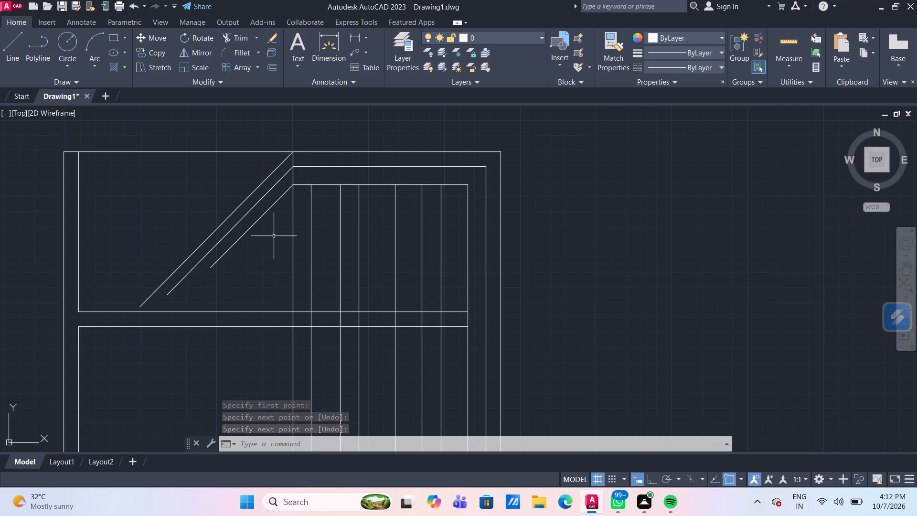
scroll(274, 236, up, 1)
middle_drag(274, 236, 273, 266)
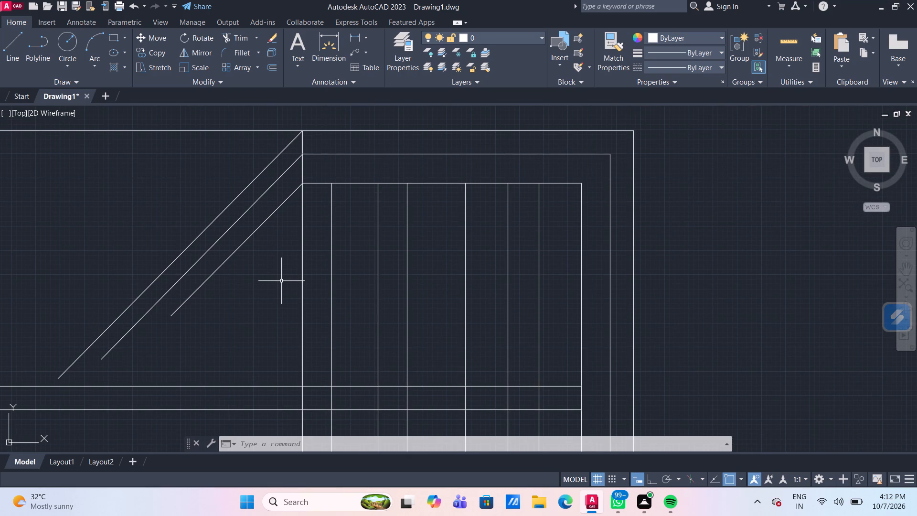
text(TR)
key(Return)
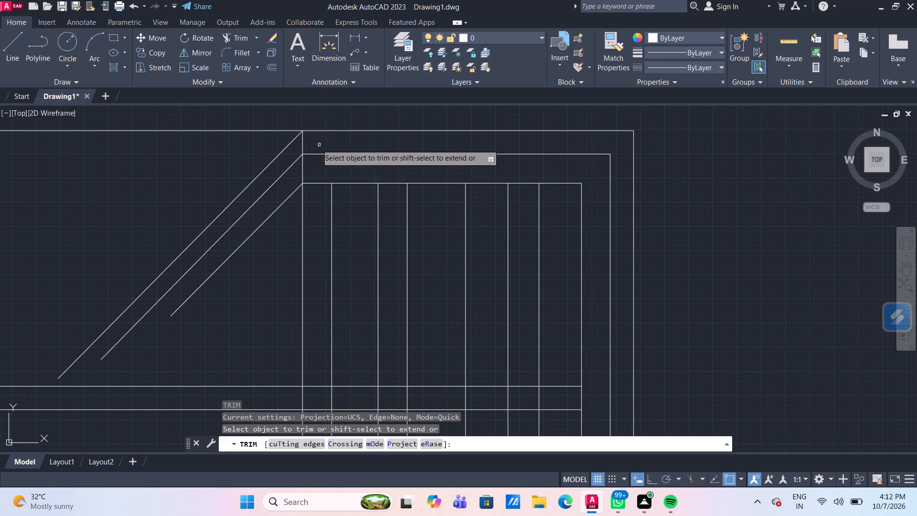
click(302, 169)
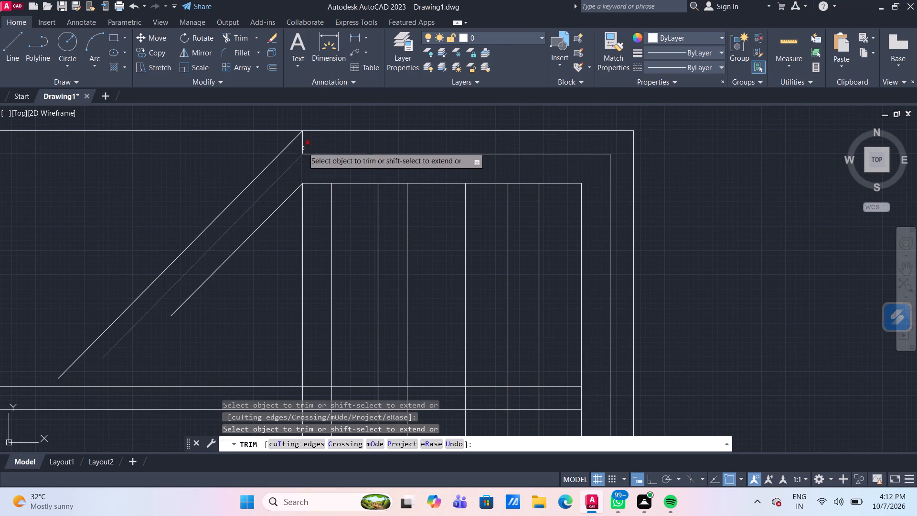
click(303, 141)
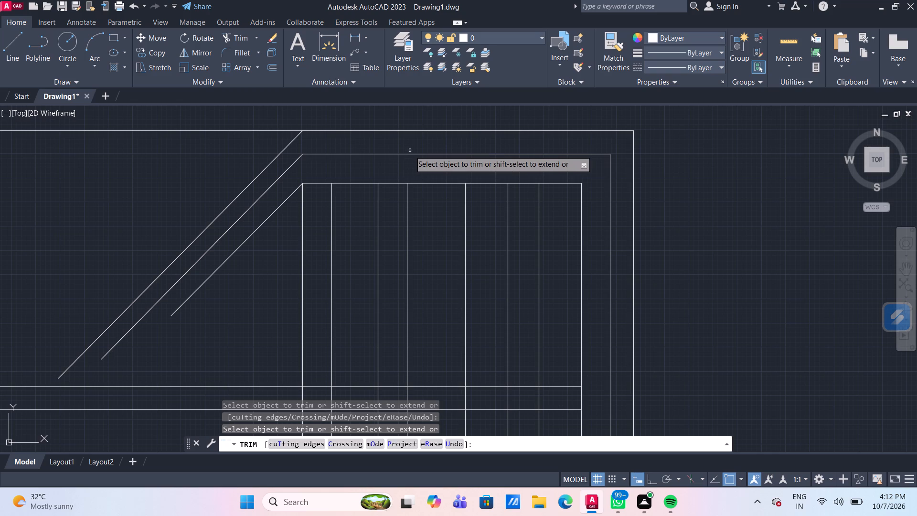
scroll(414, 173, down, 2)
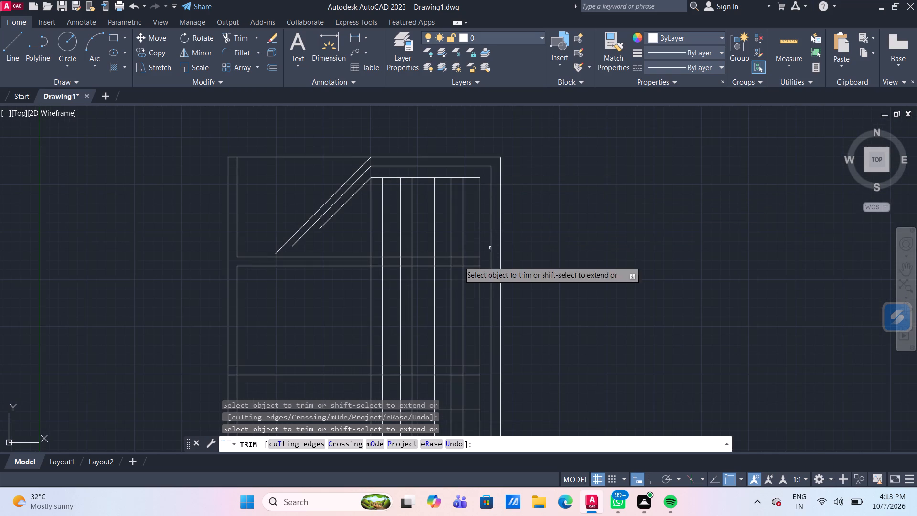
scroll(377, 264, up, 1)
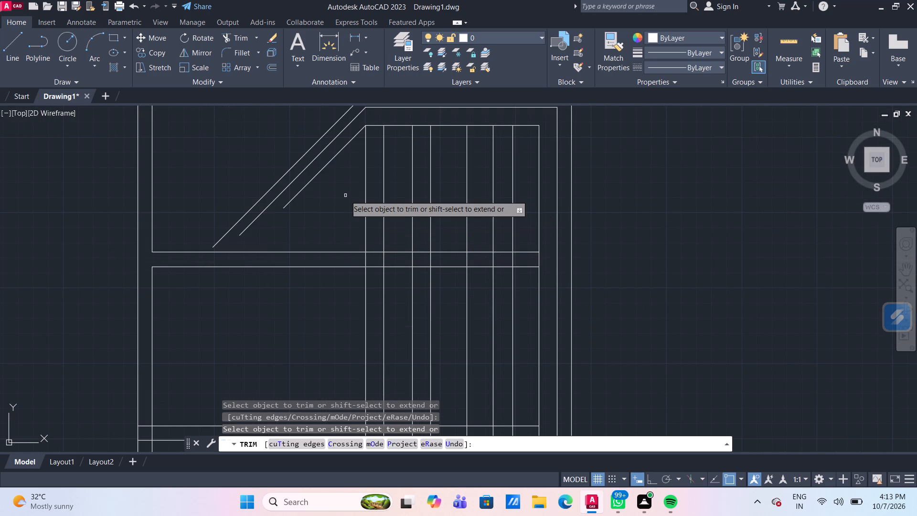
key(Escape)
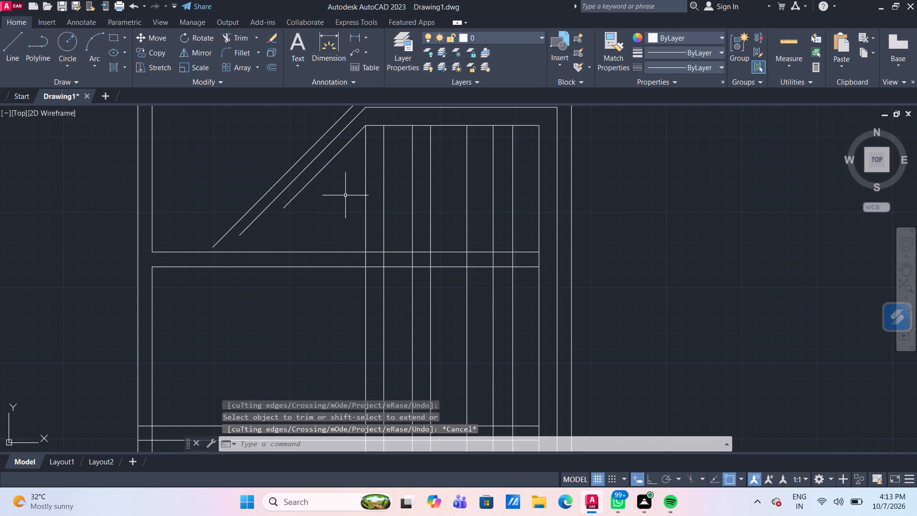
Trim the central vertical out of the top storey and topmost floor band, plus the third horizontal's short piece beside the innermost diagonal.
scroll(345, 198, down, 2)
scroll(319, 295, up, 1)
middle_drag(341, 243, 325, 245)
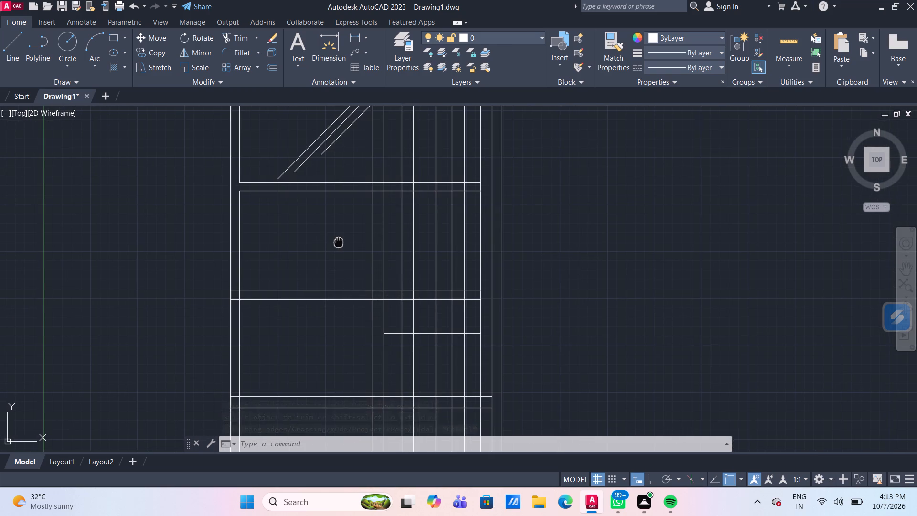
middle_drag(325, 245, 246, 266)
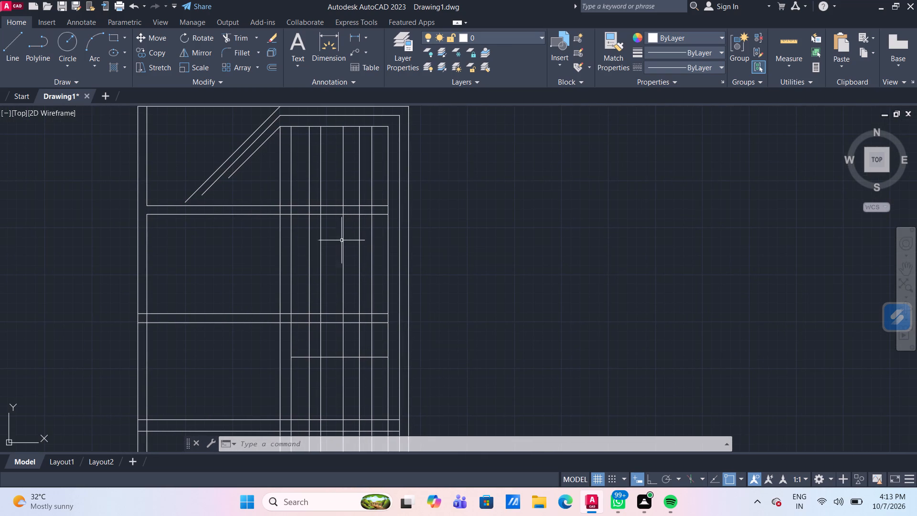
scroll(301, 157, up, 1)
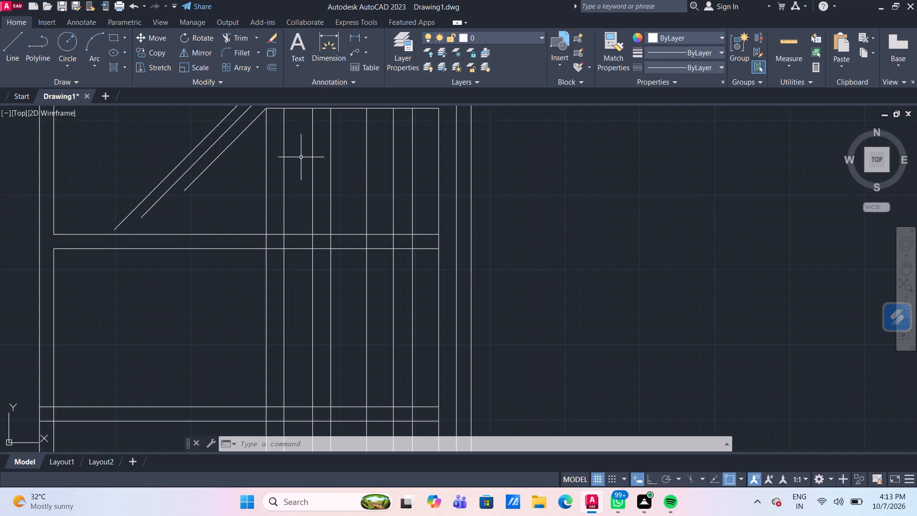
middle_drag(297, 169, 293, 203)
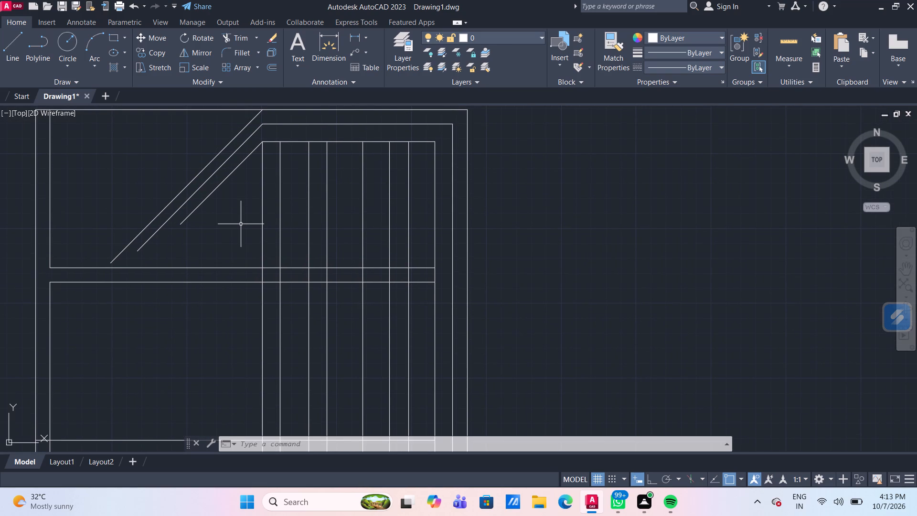
text(TR)
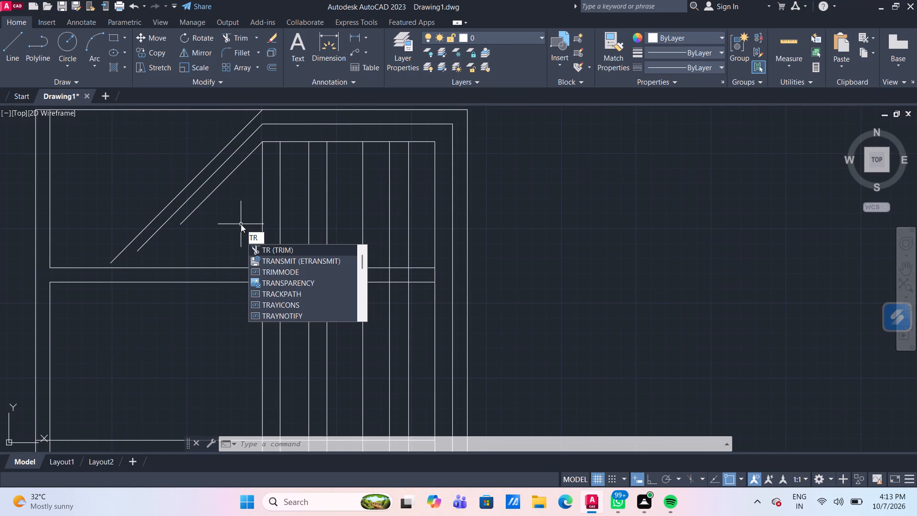
key(Return)
click(262, 218)
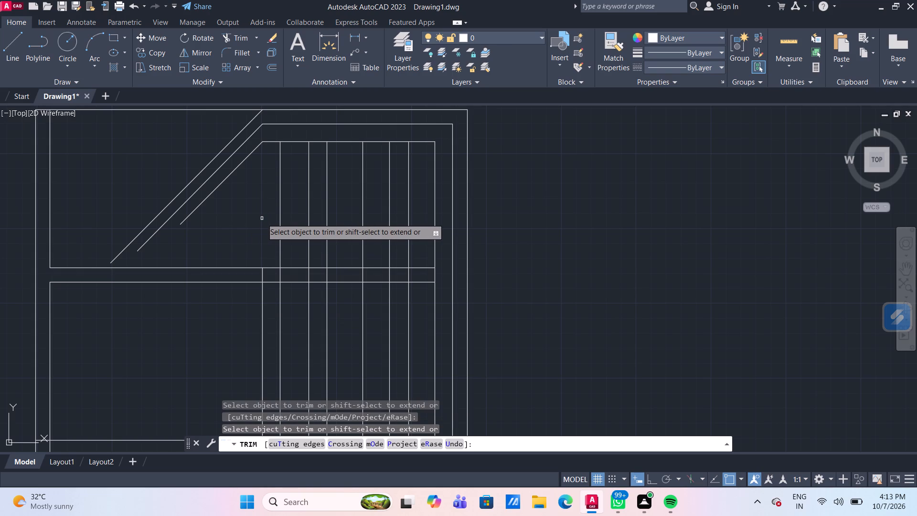
click(271, 143)
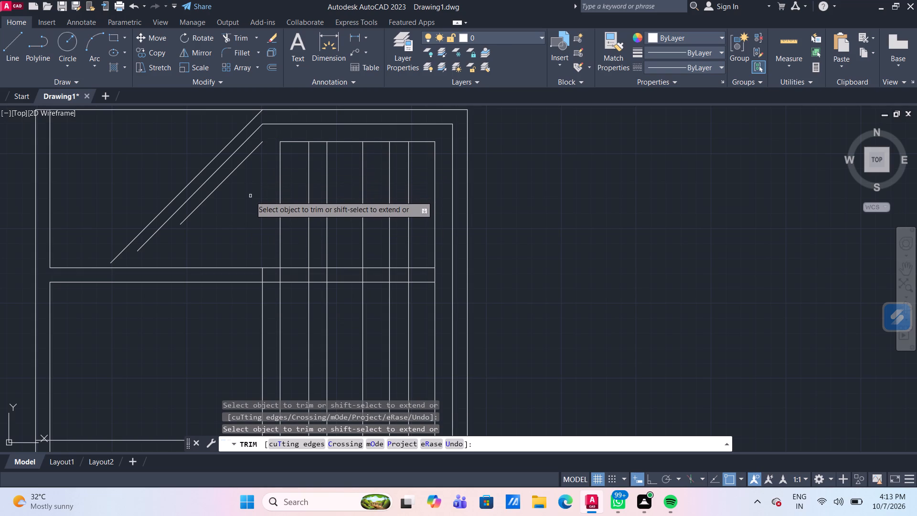
middle_drag(250, 196, 250, 239)
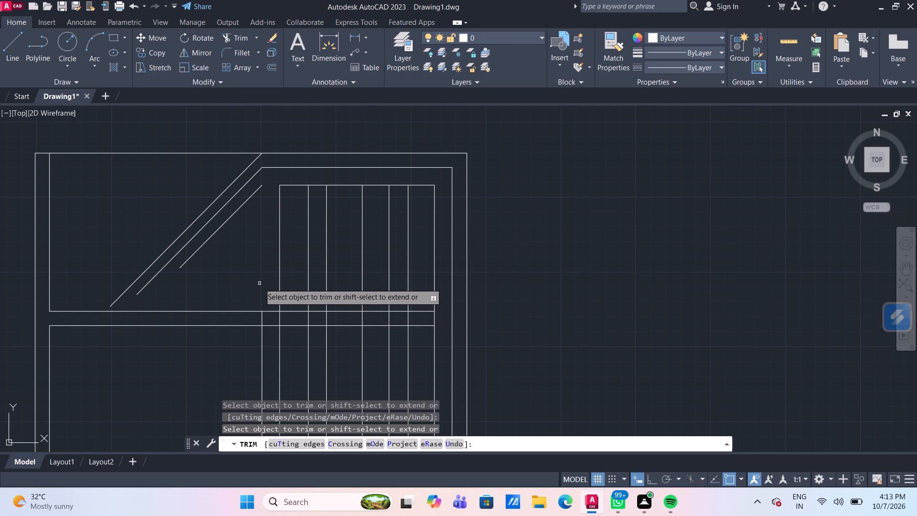
click(262, 319)
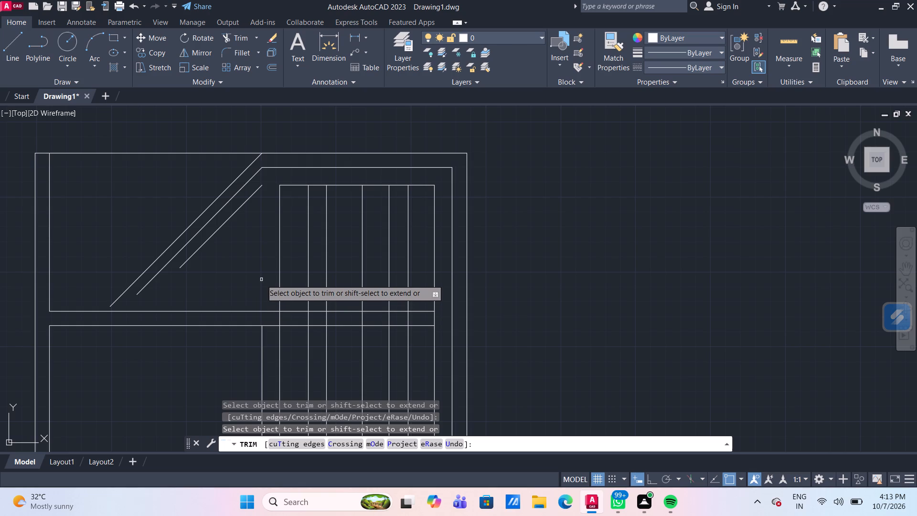
key(Escape)
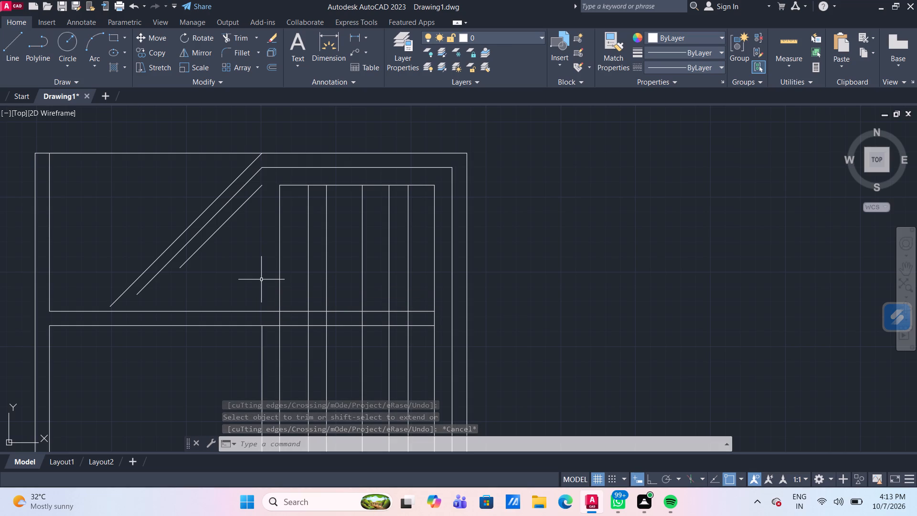
Move the three parallel diagonals together so the innermost one's upper end meets the top-left corner of the vertical-strip panel.
click(248, 251)
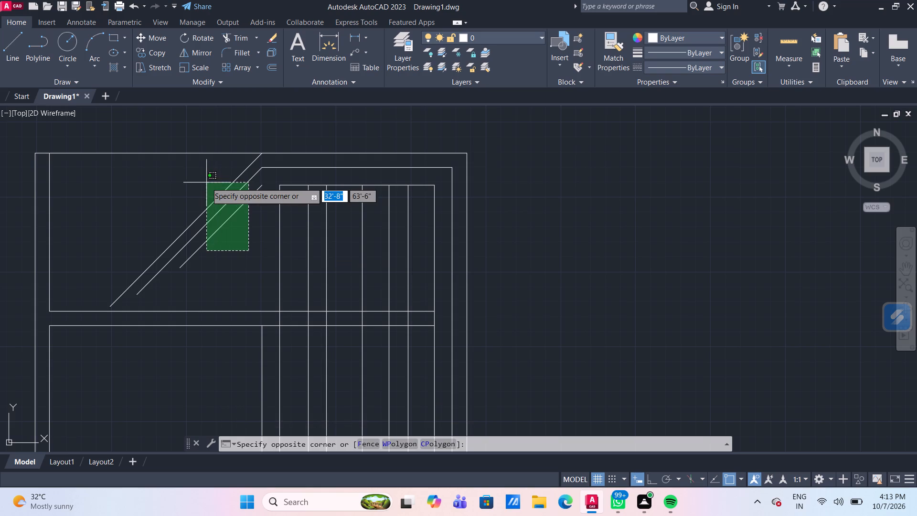
click(206, 183)
key(m)
key(Return)
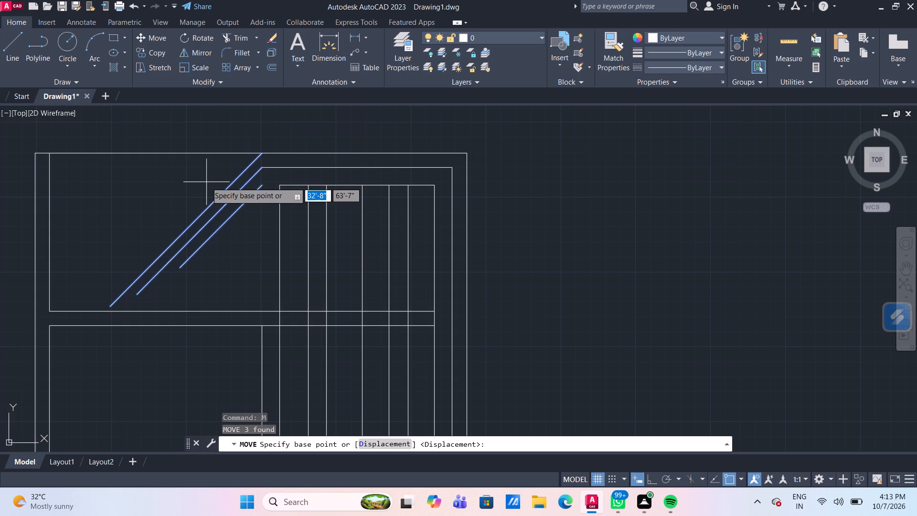
click(264, 184)
click(278, 183)
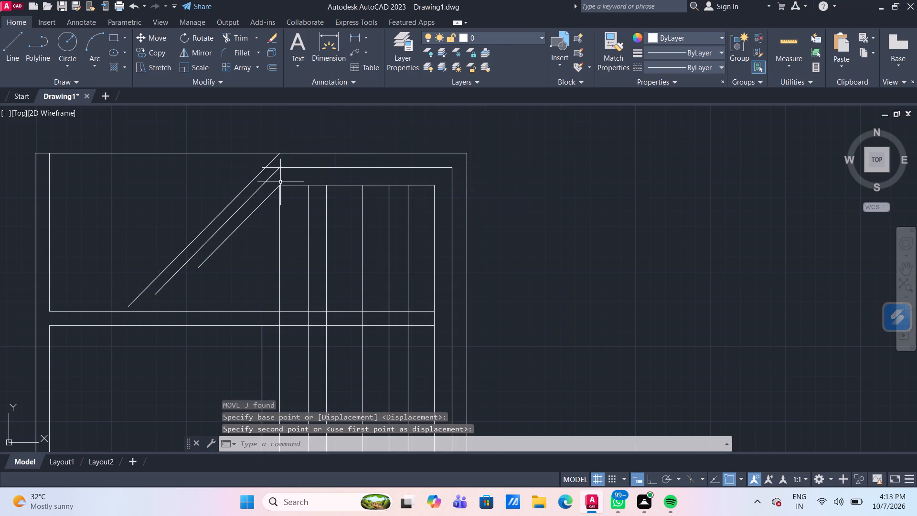
Trim the leftover piece of the second horizontal line that extends past the middle and outer diagonals.
scroll(284, 172, up, 2)
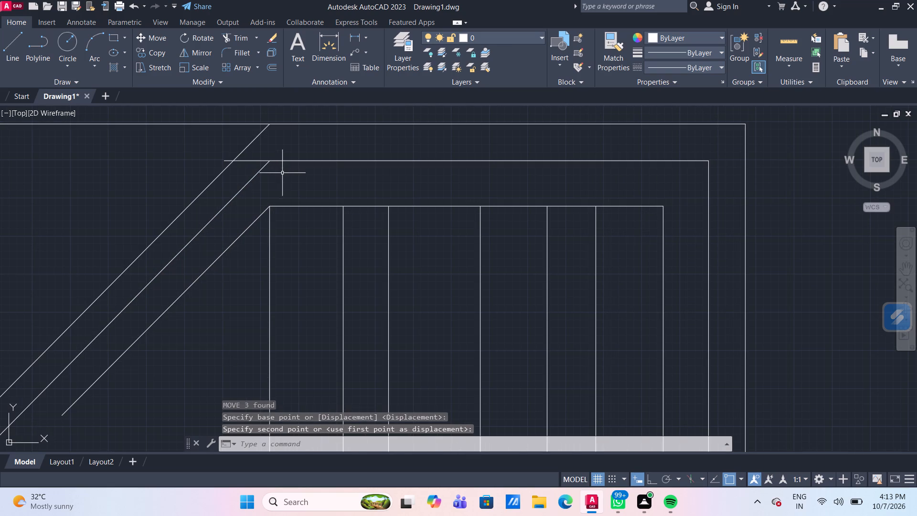
text(TR)
key(Return)
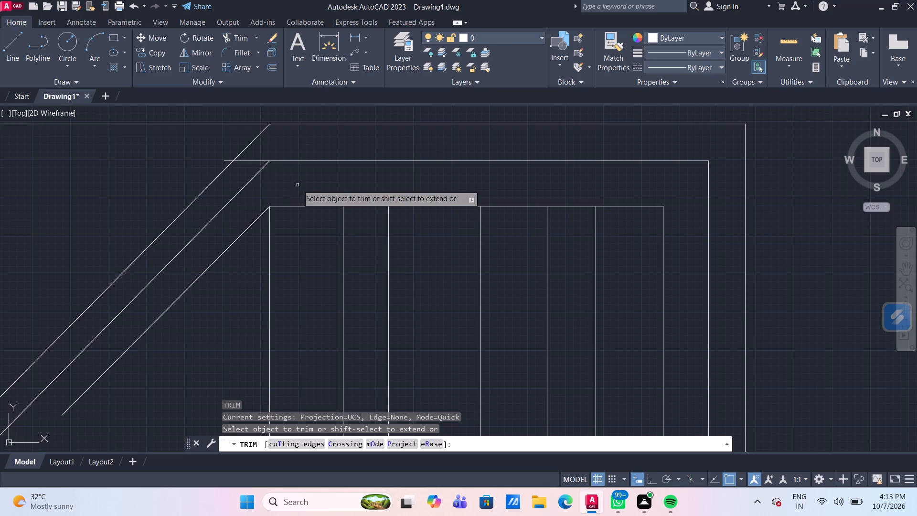
click(256, 160)
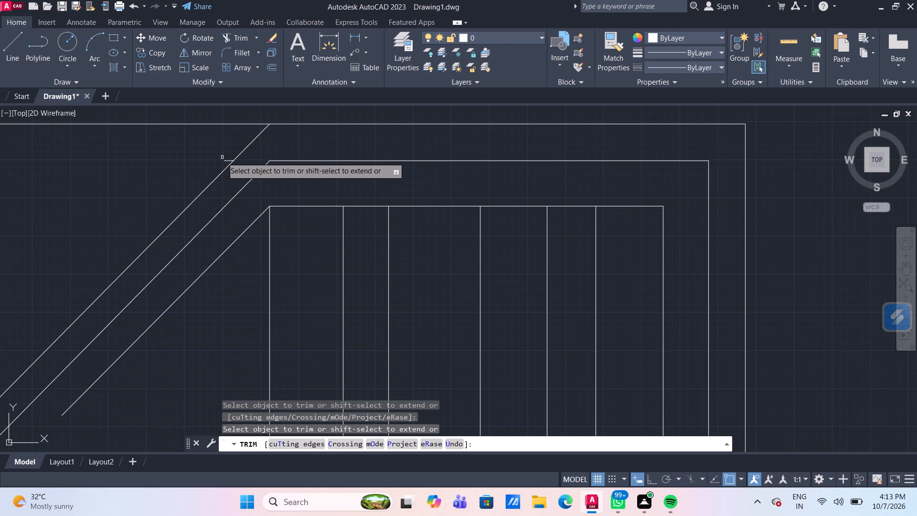
click(227, 160)
scroll(424, 156, down, 2)
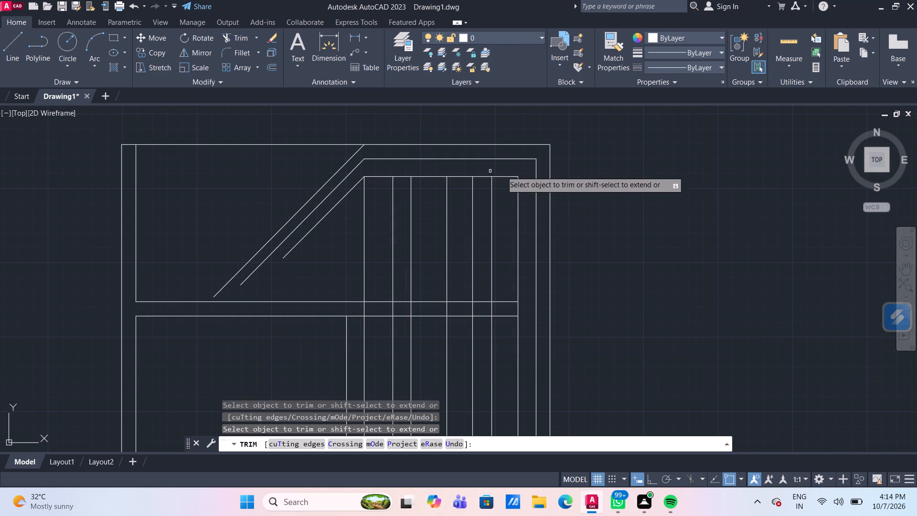
key(Escape)
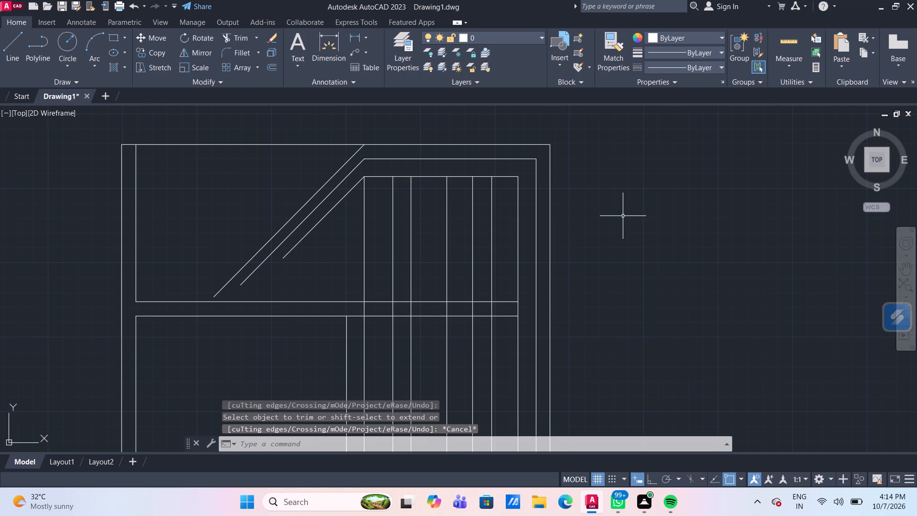
Draw a short diagonal joining the inner frame's top-right corner to the top-right corner of the vertical-strip panel.
click(16, 42)
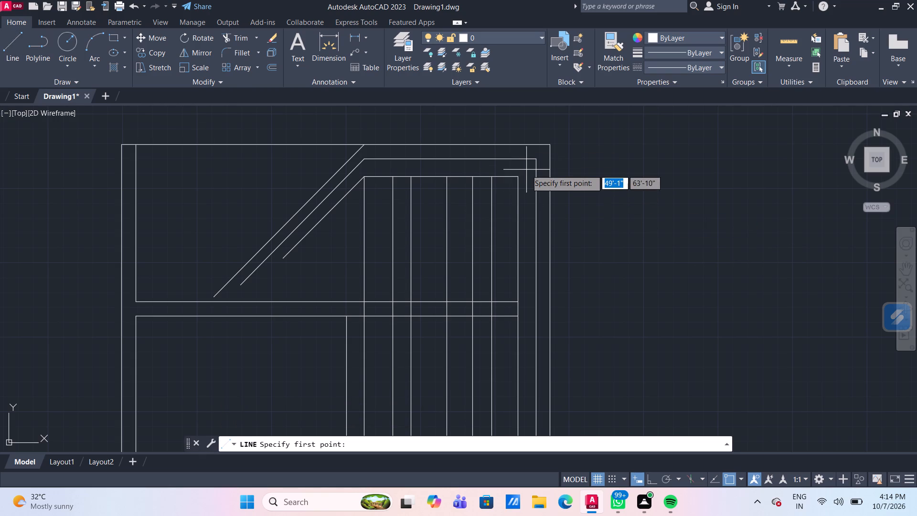
scroll(525, 167, up, 2)
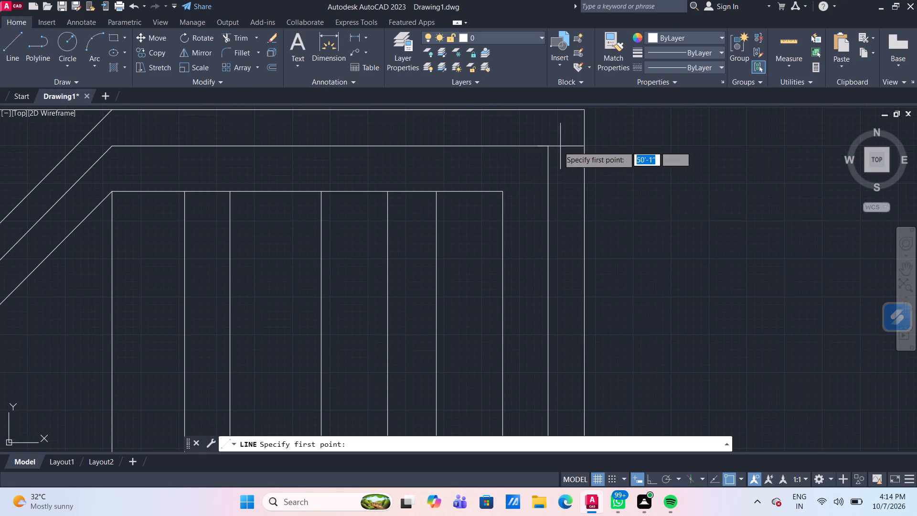
click(546, 149)
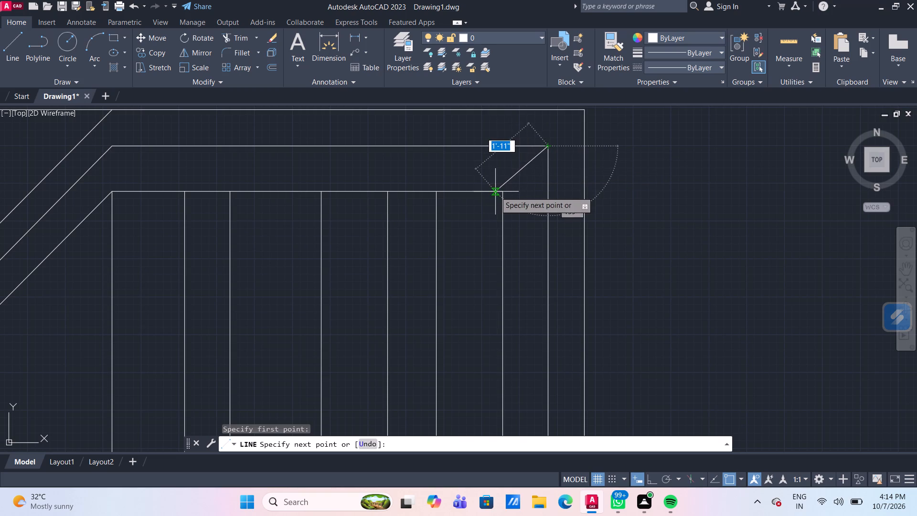
click(504, 192)
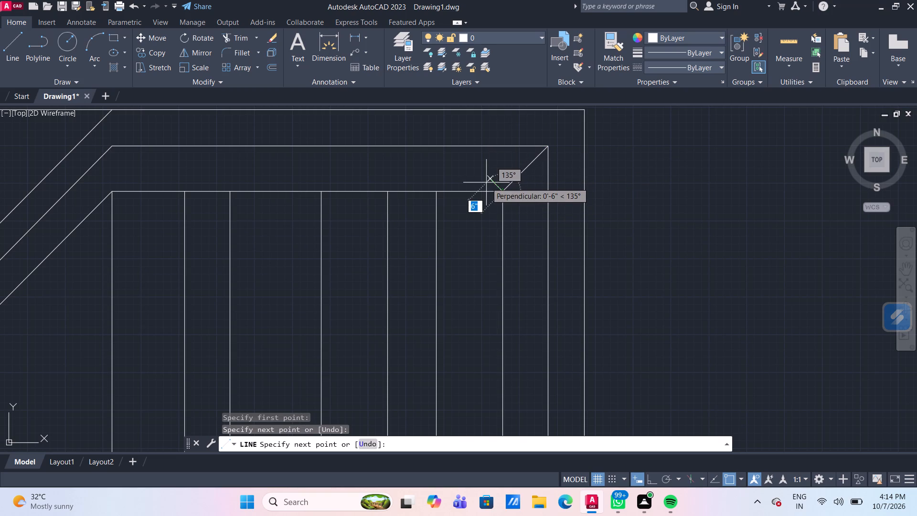
key(Return)
scroll(486, 183, down, 2)
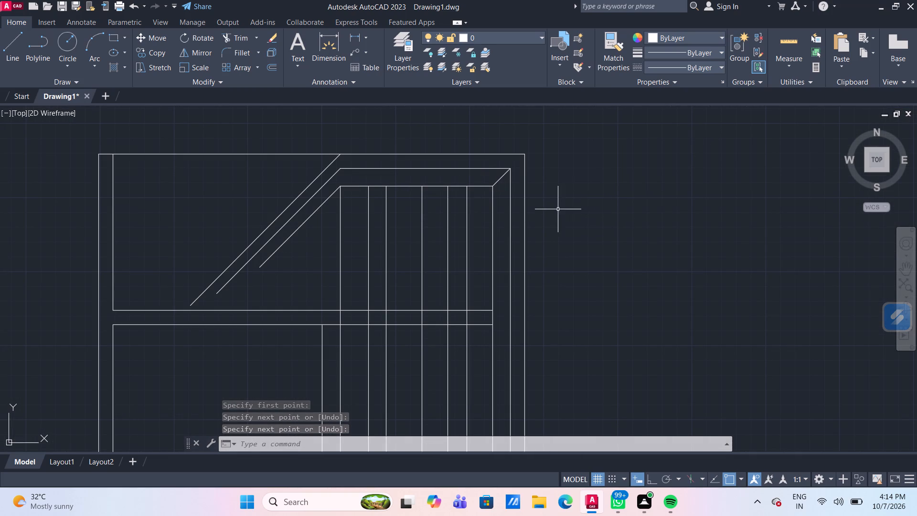
Draw a line 3' down the panel's first inner vertical from the top, continued horizontally about 6'-11" to the last inner vertical.
click(15, 41)
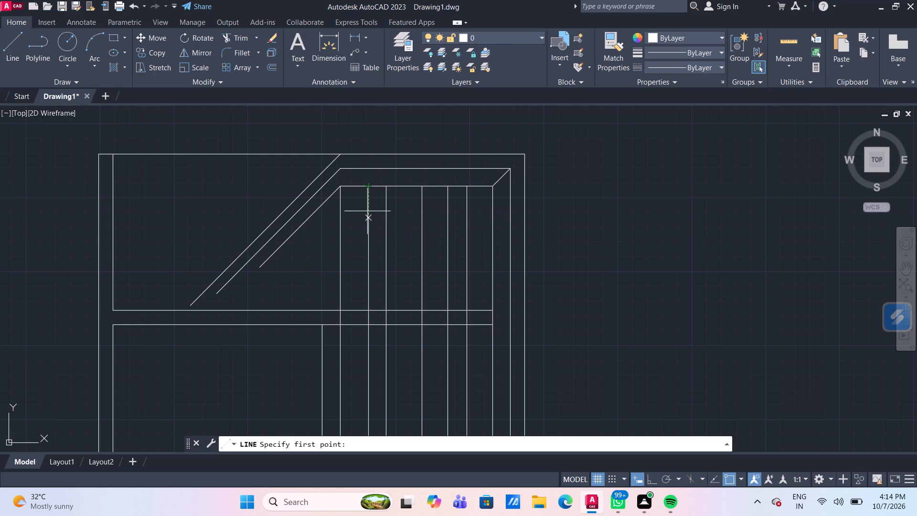
click(366, 190)
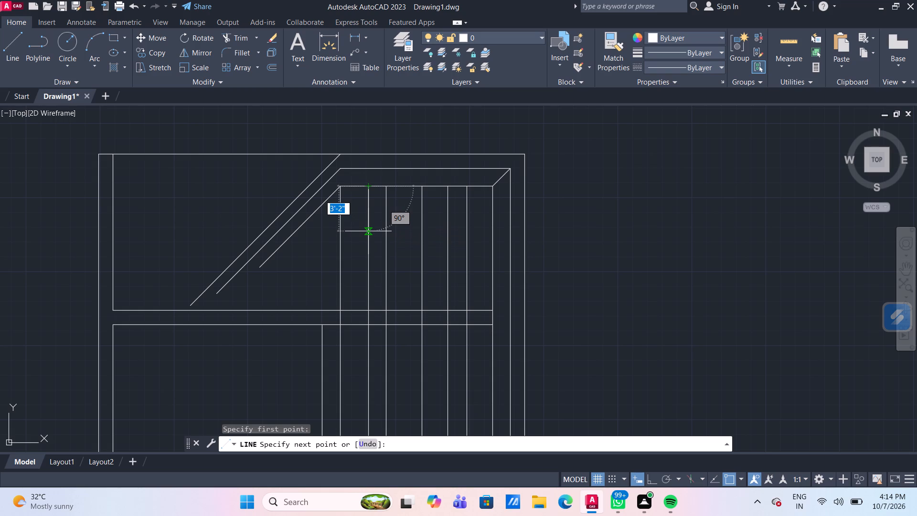
key(F8)
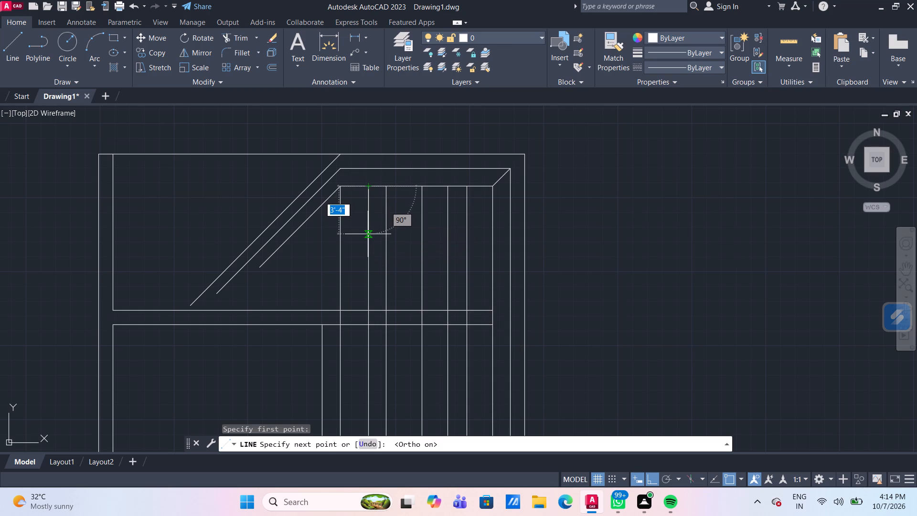
text(3')
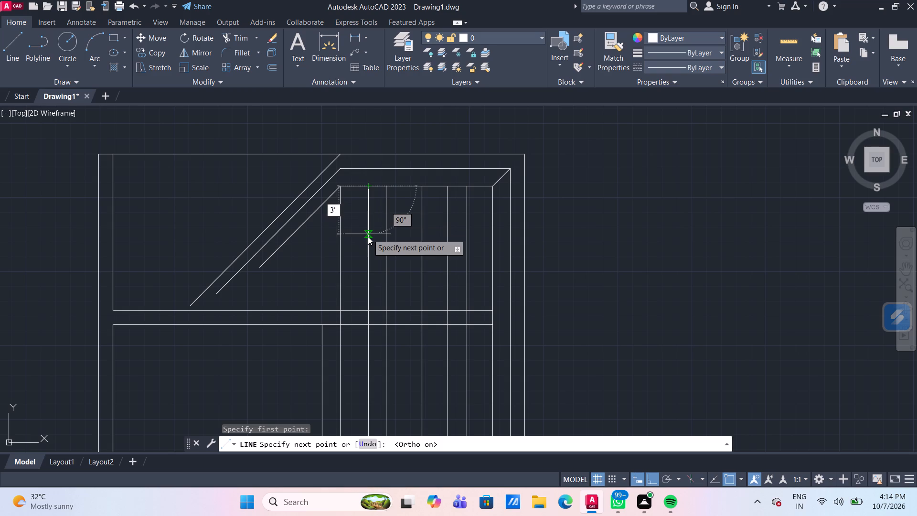
key(Return)
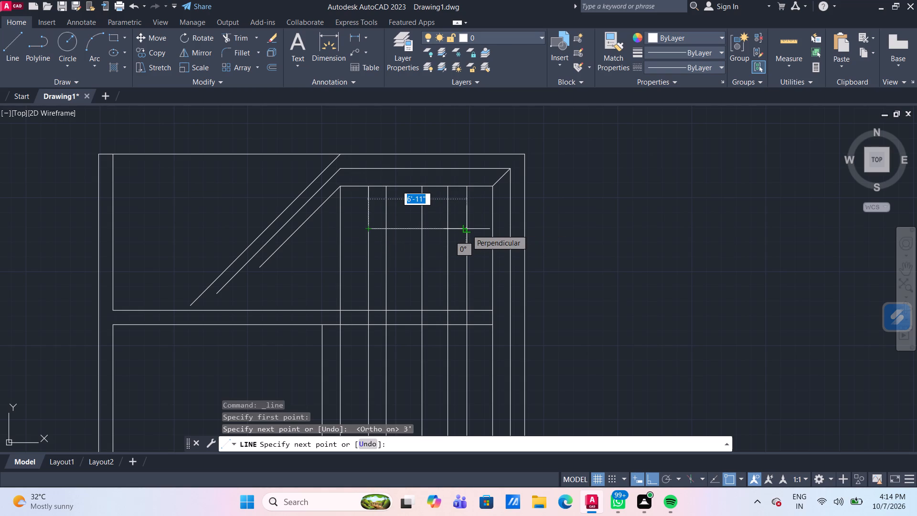
click(467, 229)
key(Return)
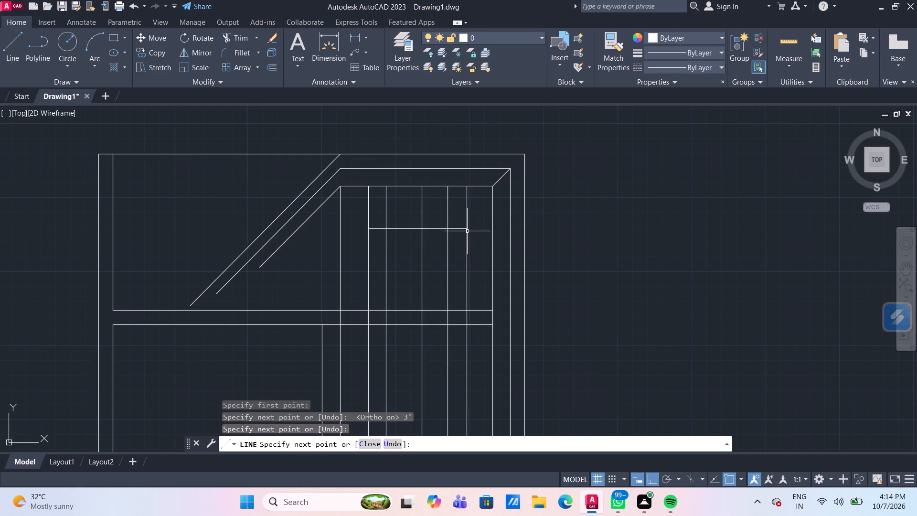
Trim the four strip verticals above the new horizontal and its middle pieces, leaving two narrow closed-top strips beside the panel's centre line.
text(TR)
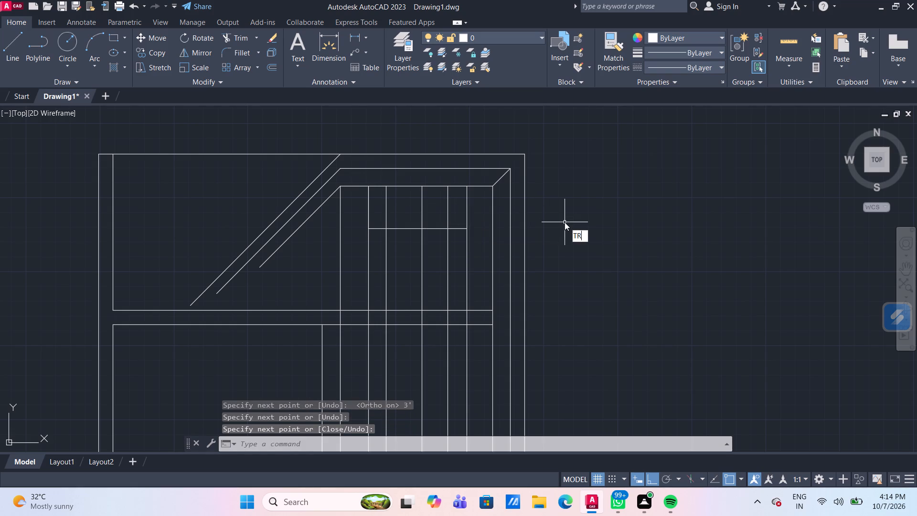
key(Return)
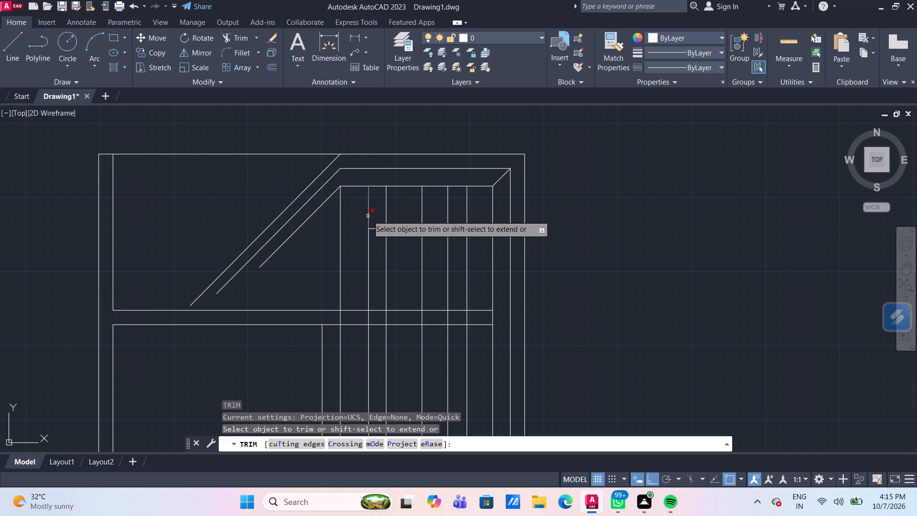
click(368, 215)
click(355, 202)
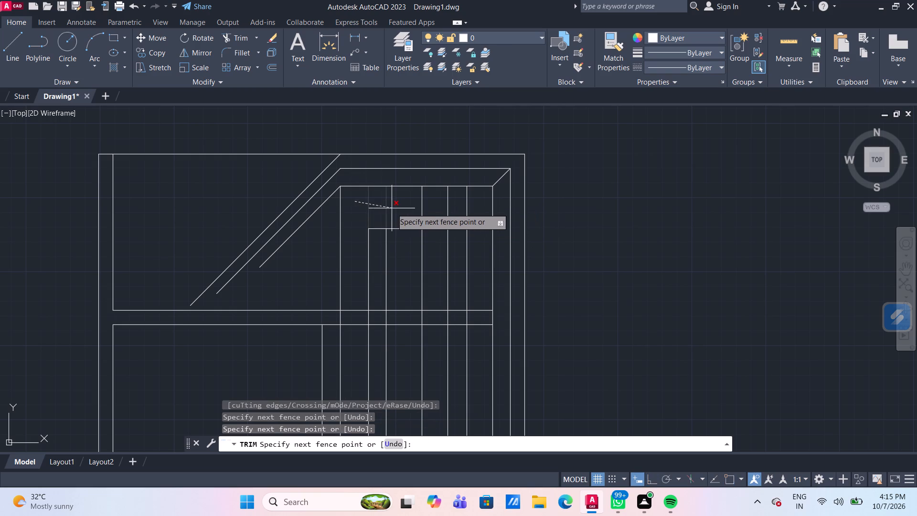
click(393, 208)
click(405, 228)
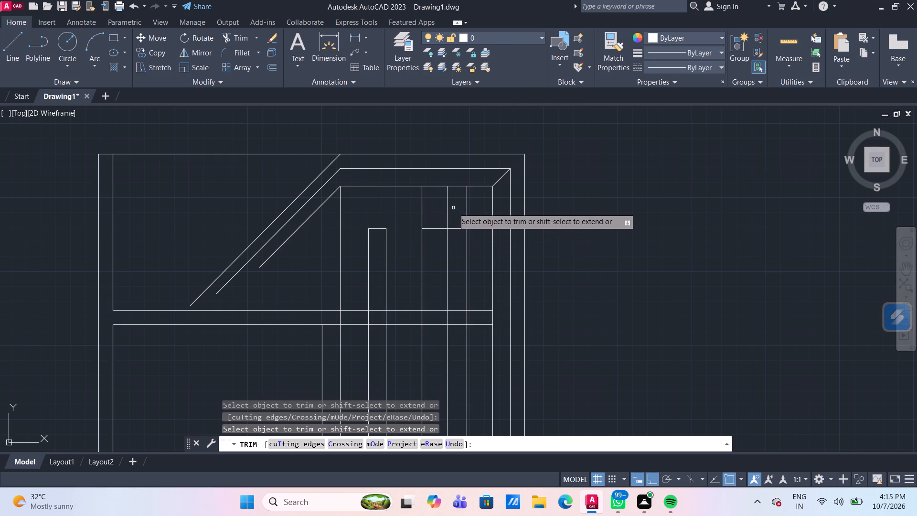
click(435, 228)
click(441, 213)
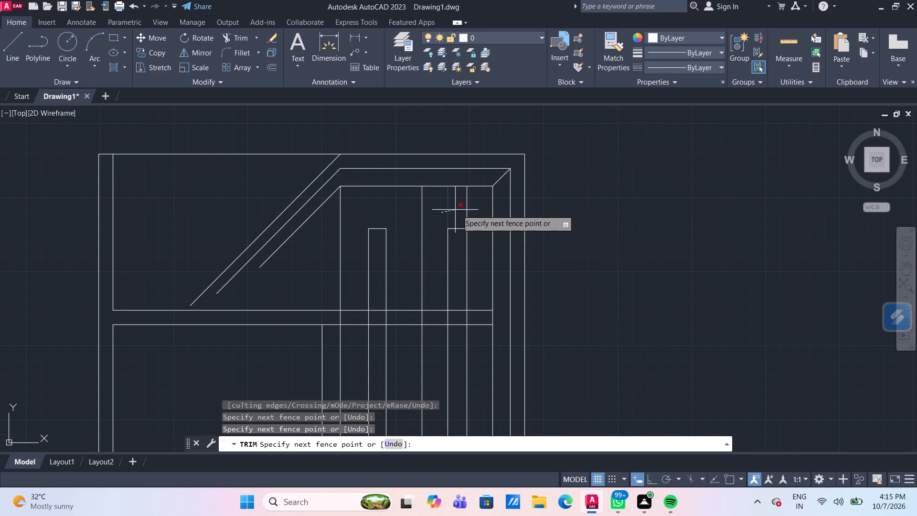
click(483, 214)
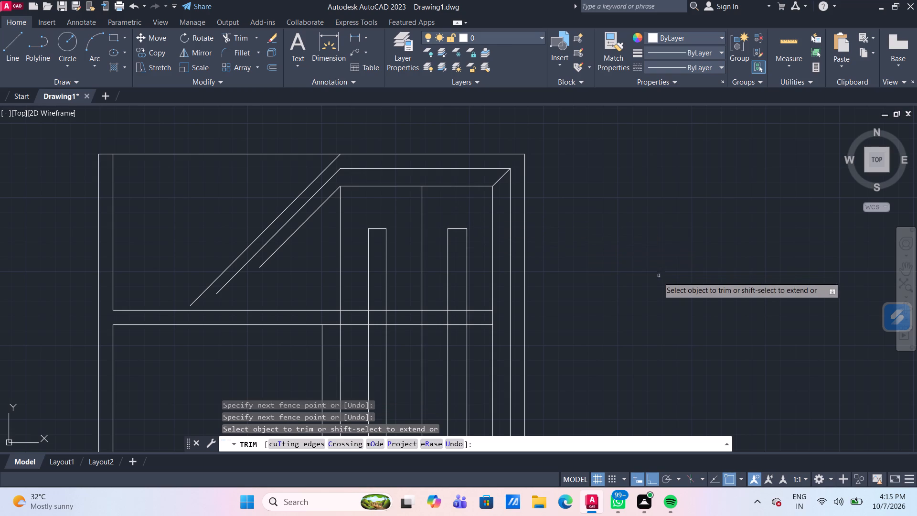
Trim the upper and lower floor-band lines out of the bays on both sides of the left narrow strip.
scroll(643, 282, down, 1)
middle_drag(622, 298, 568, 209)
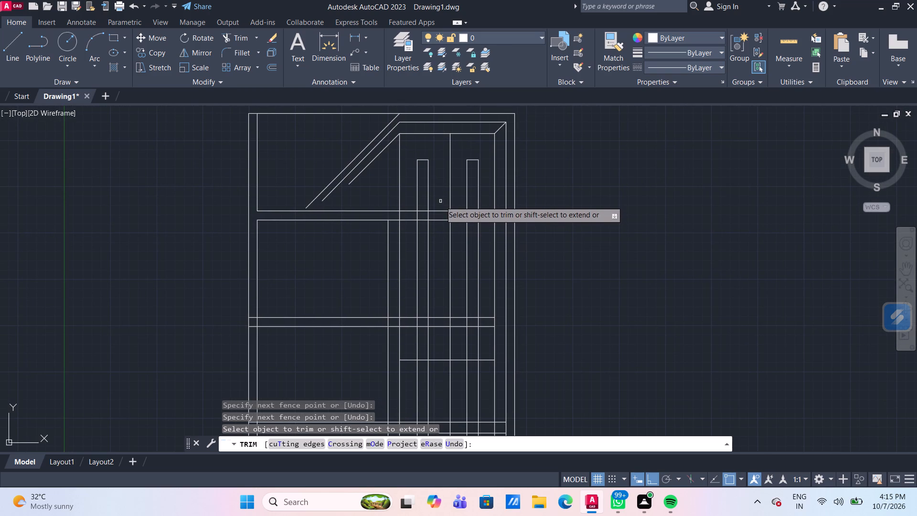
click(440, 201)
click(440, 237)
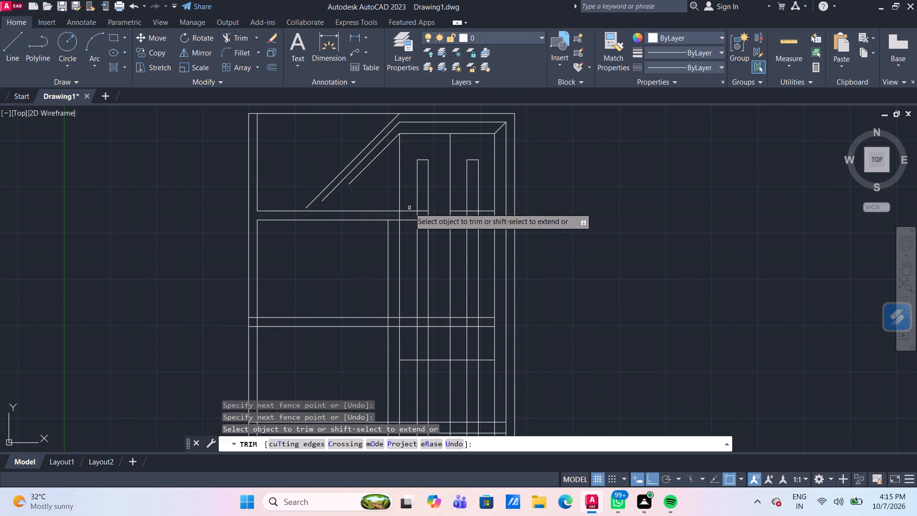
click(404, 203)
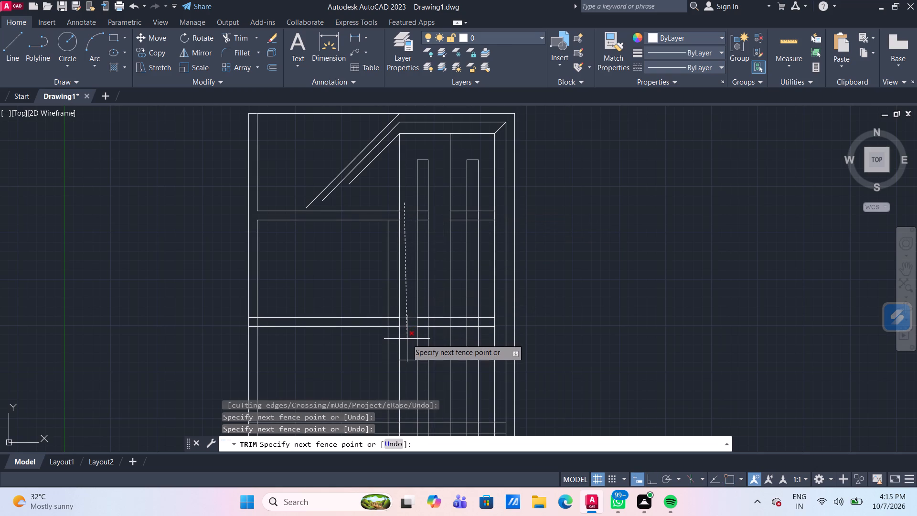
click(405, 338)
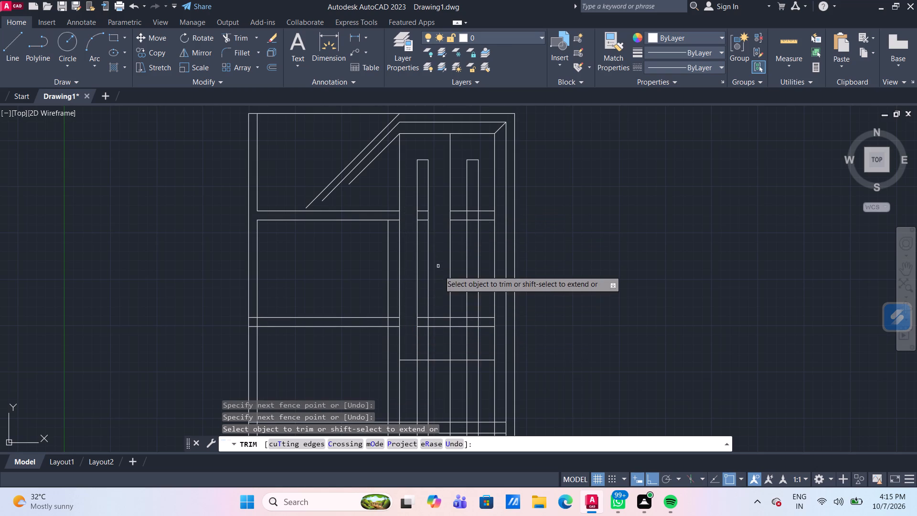
click(439, 302)
click(439, 343)
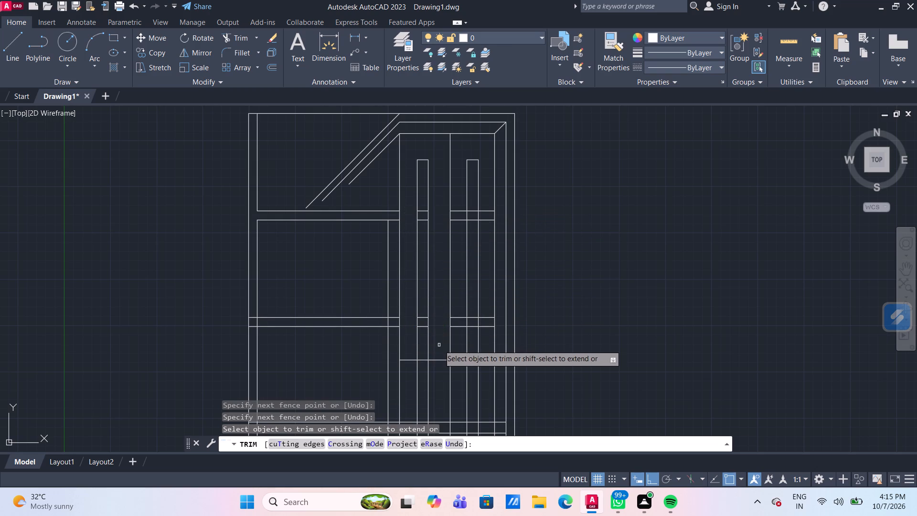
Trim the lower and upper floor-band lines out of the inside of the left narrow strip.
scroll(441, 364, down, 1)
scroll(443, 375, up, 1)
middle_drag(429, 361, 425, 302)
scroll(429, 307, up, 1)
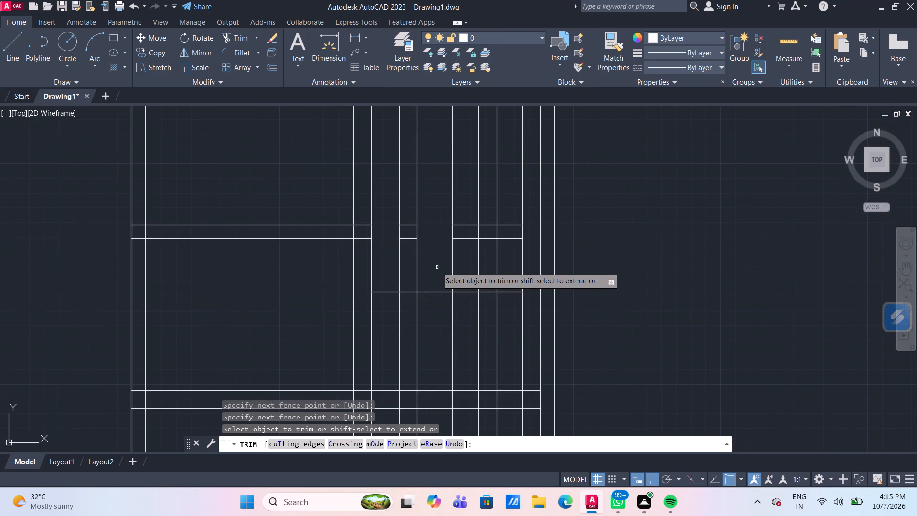
click(415, 246)
click(409, 217)
scroll(409, 216, down, 3)
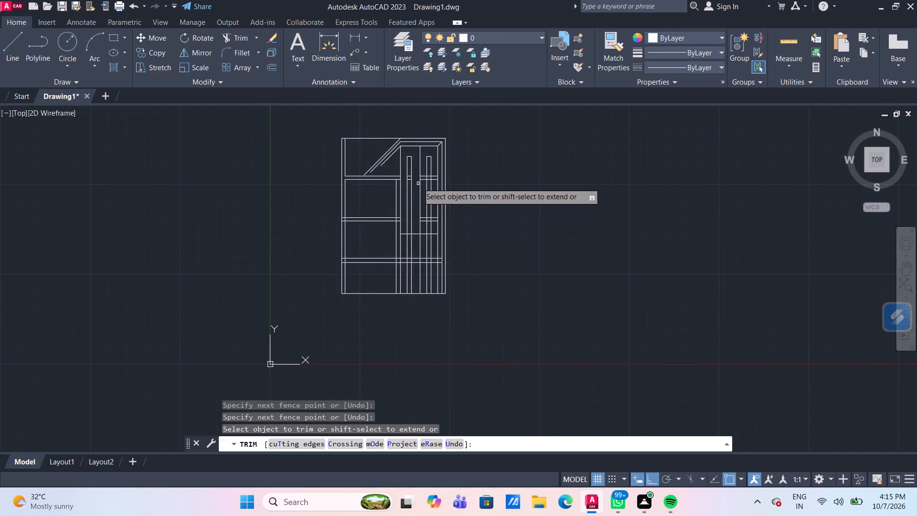
scroll(417, 180, up, 3)
click(379, 148)
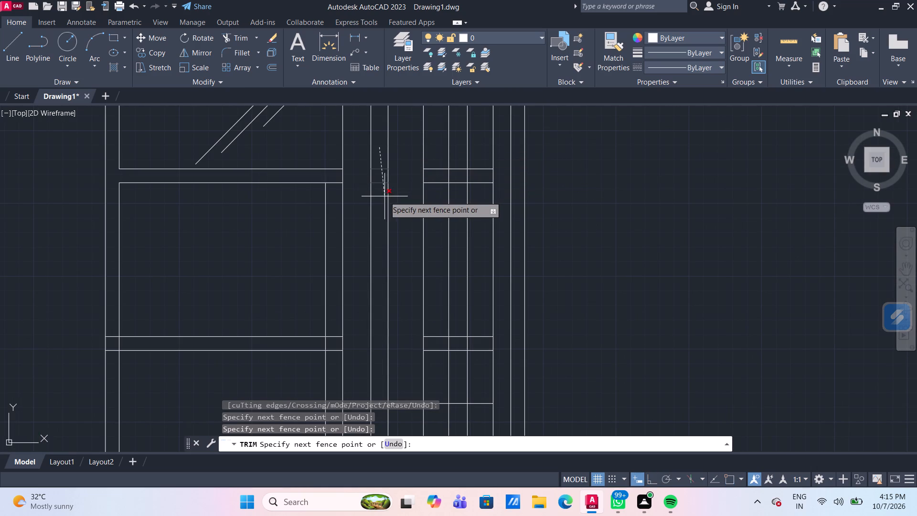
click(381, 195)
Trim the upper and lower floor-band lines out of the bays on both sides of the right narrow strip.
scroll(502, 199, down, 1)
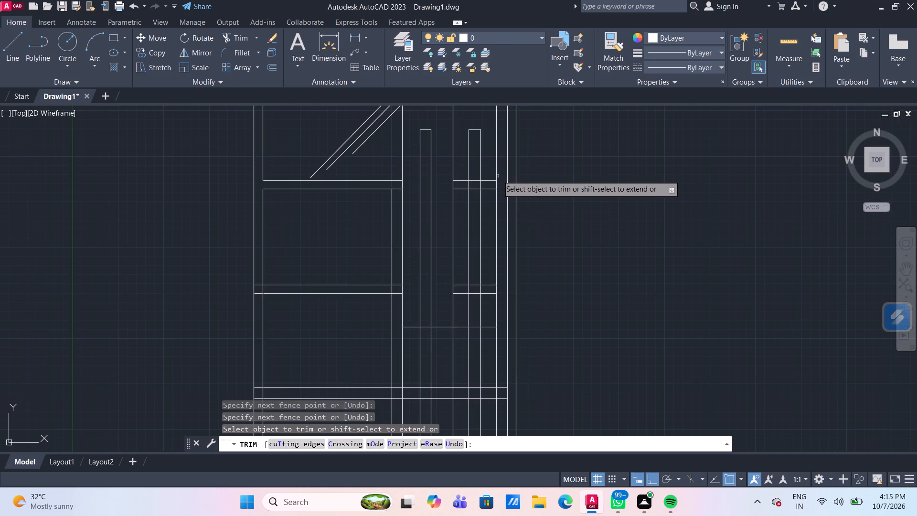
click(489, 168)
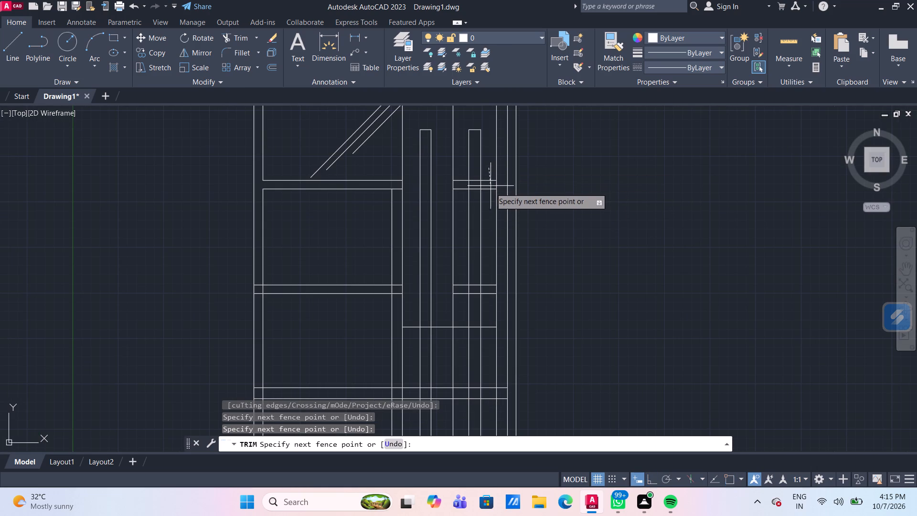
click(484, 209)
click(458, 172)
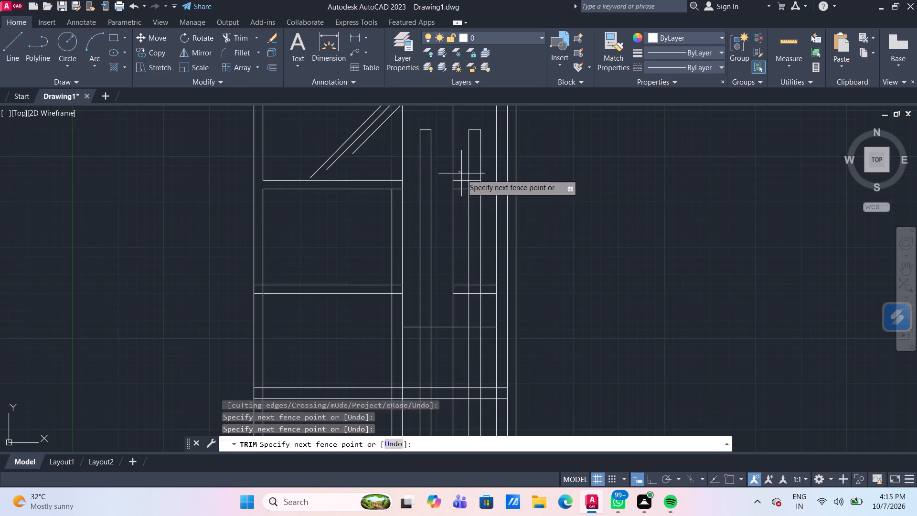
click(459, 205)
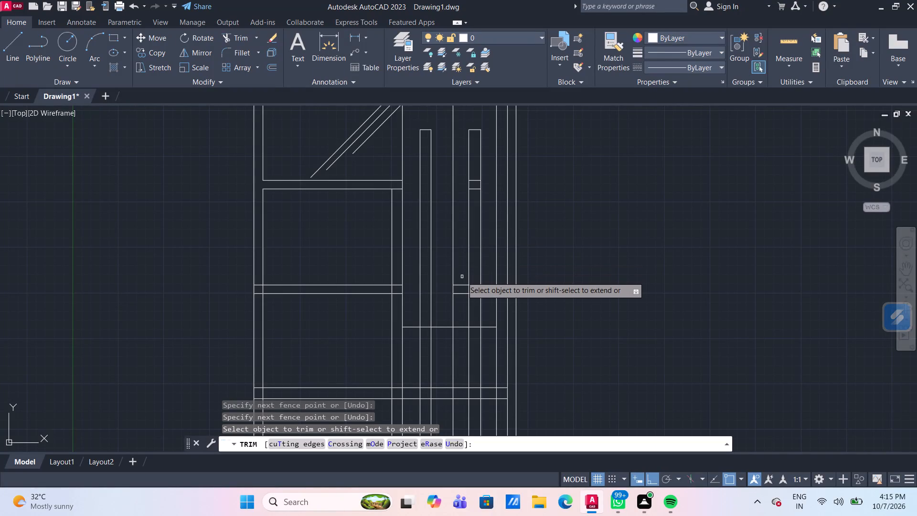
click(462, 277)
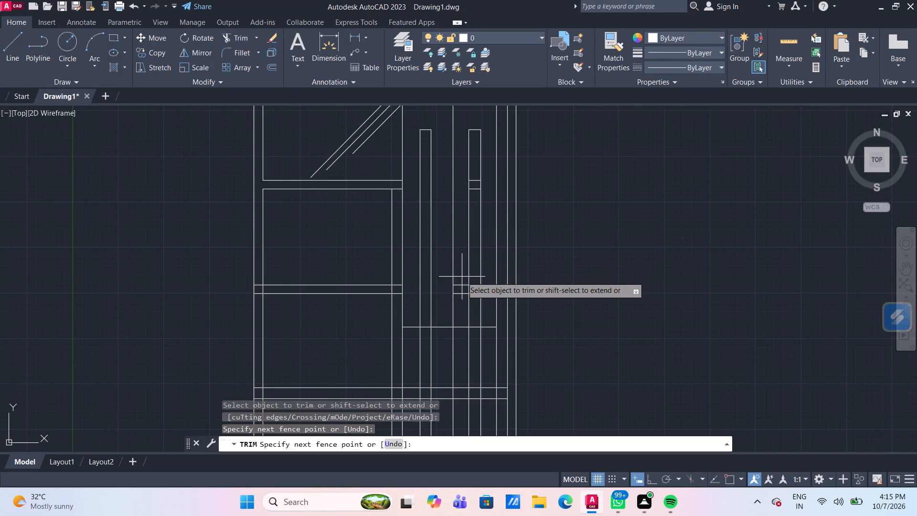
click(461, 306)
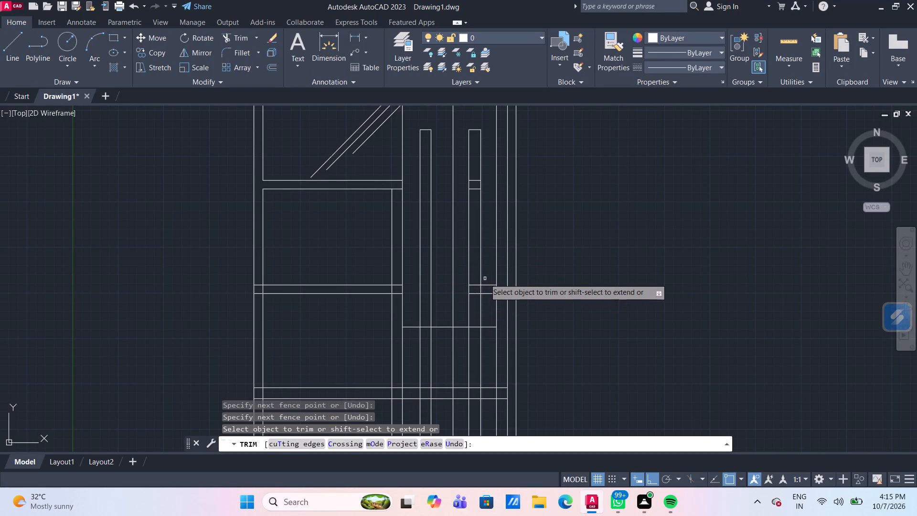
click(490, 282)
click(490, 302)
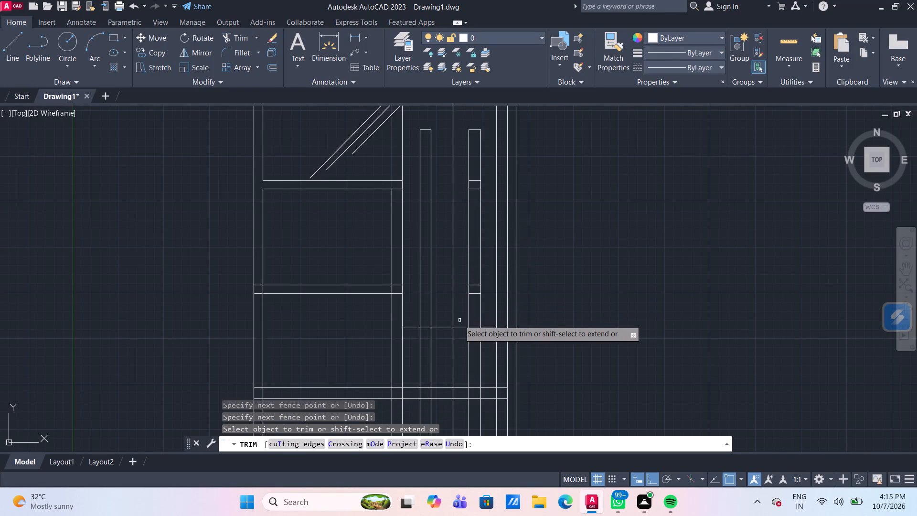
scroll(458, 320, up, 1)
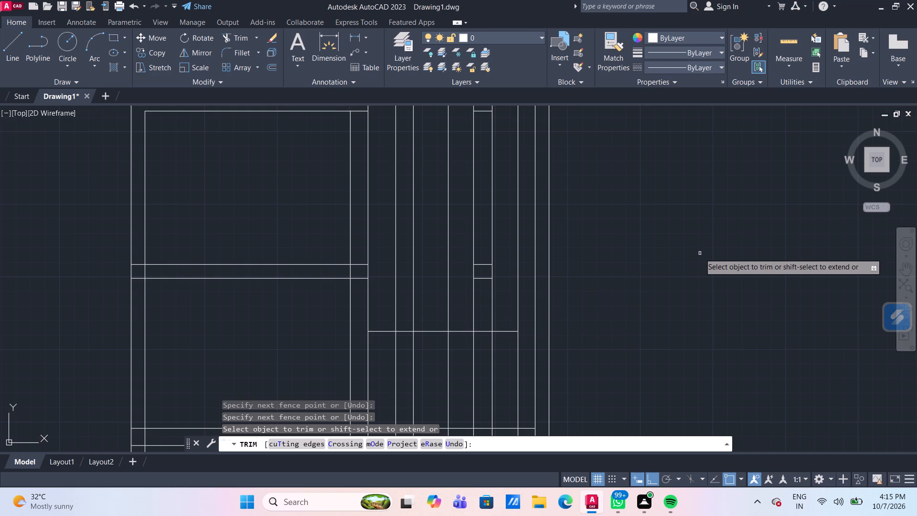
key(Escape)
Offset the horizontal line crossing the lower part of the façade panel 3' upward.
key(o)
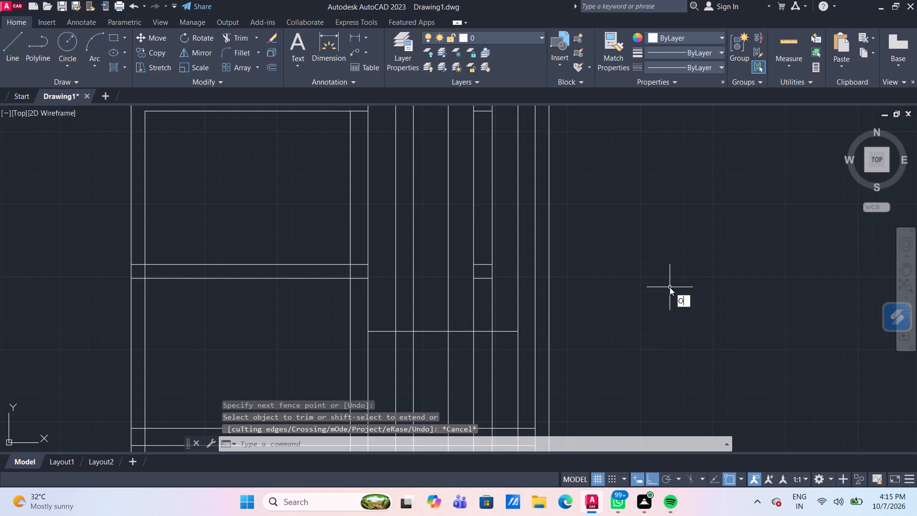
key(Return)
key(Return)
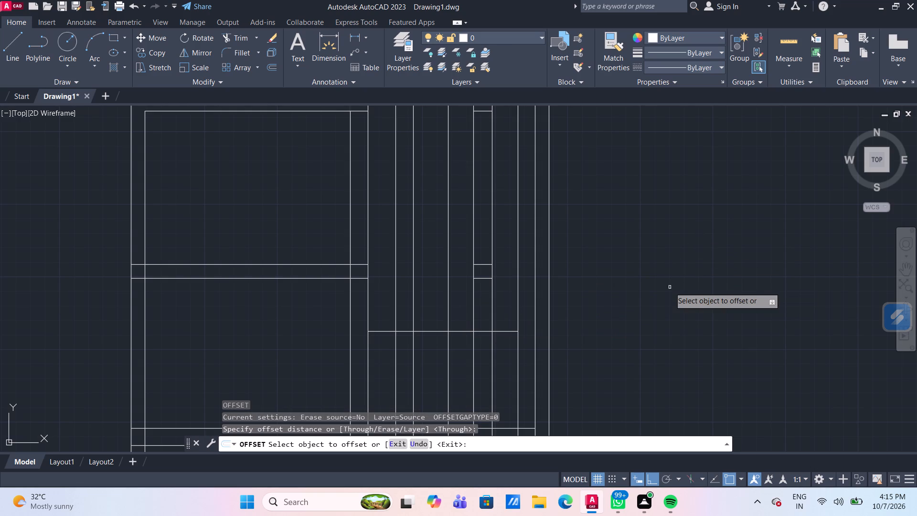
click(512, 331)
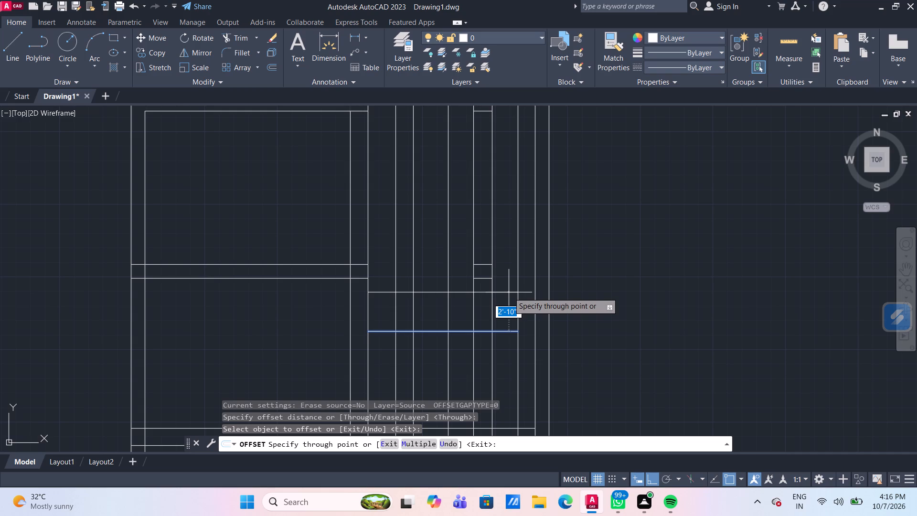
text(3')
key(Return)
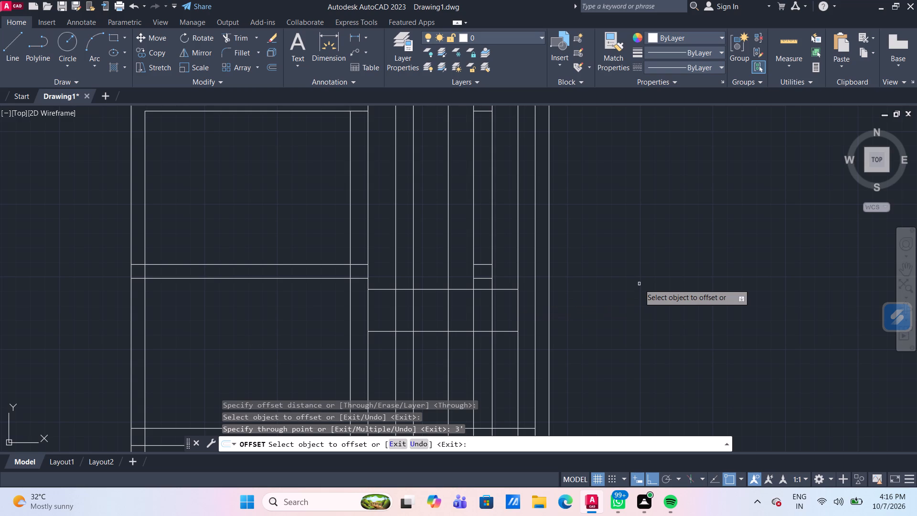
key(Escape)
Measure the gap between the panel's lower horizontal and the floor band below it.
scroll(639, 284, down, 1)
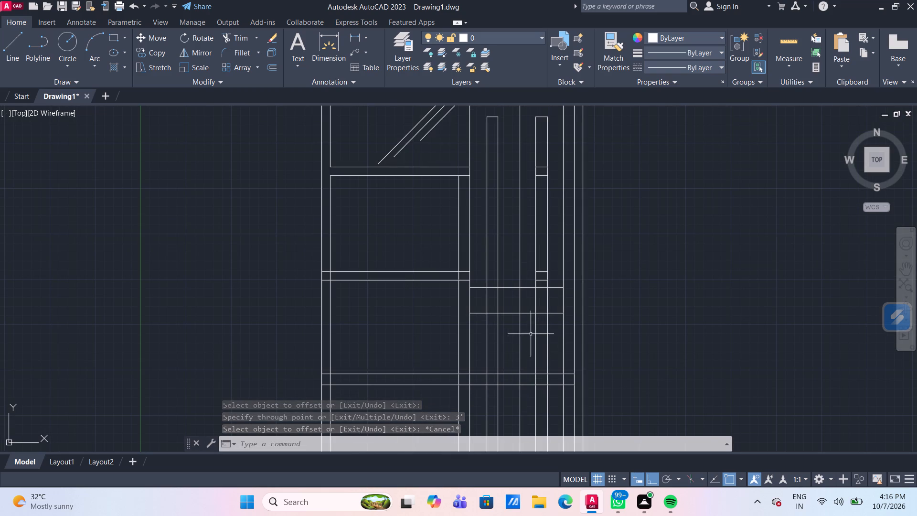
scroll(440, 338, up, 1)
middle_drag(437, 333, 410, 276)
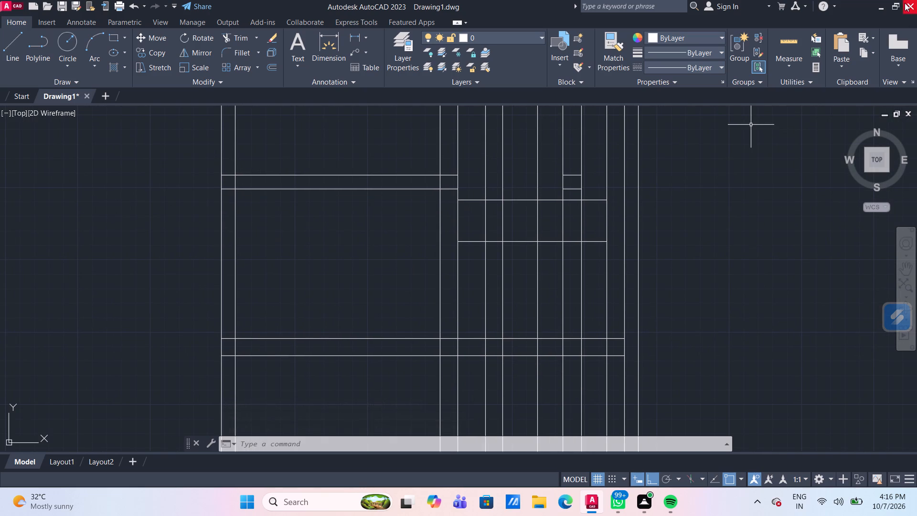
click(786, 37)
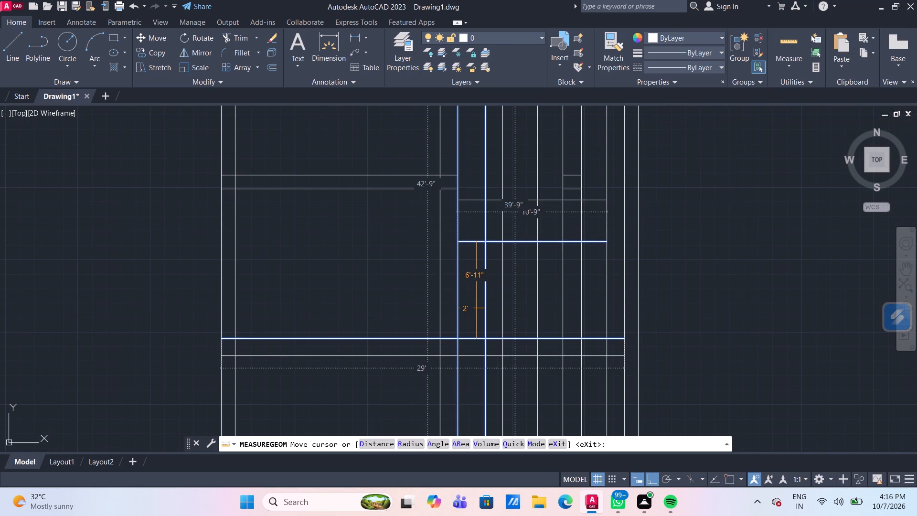
key(Escape)
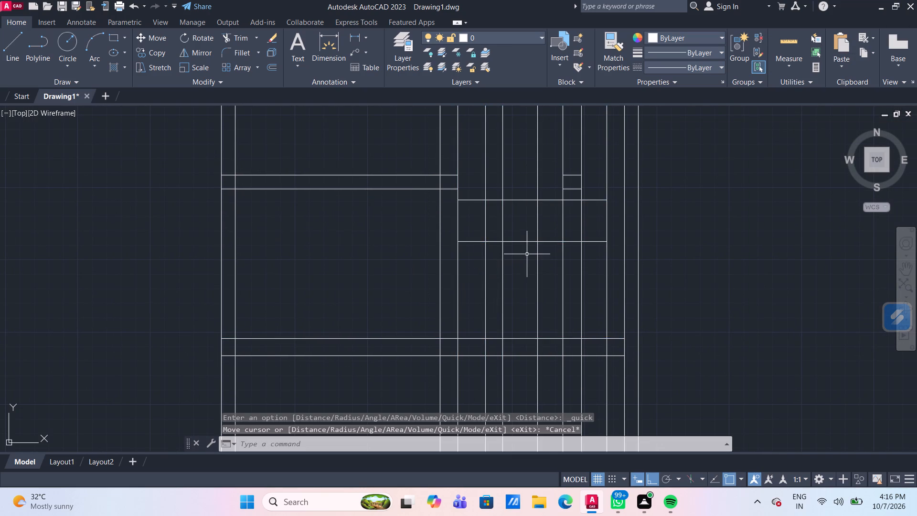
Move the two horizontals crossing the lower part of the façade panel down 1'.
click(527, 252)
click(517, 186)
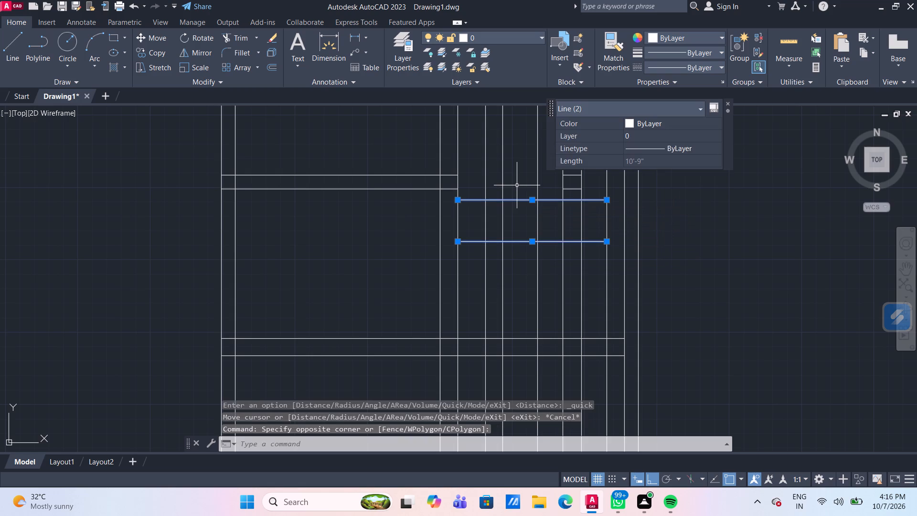
key(m)
key(Return)
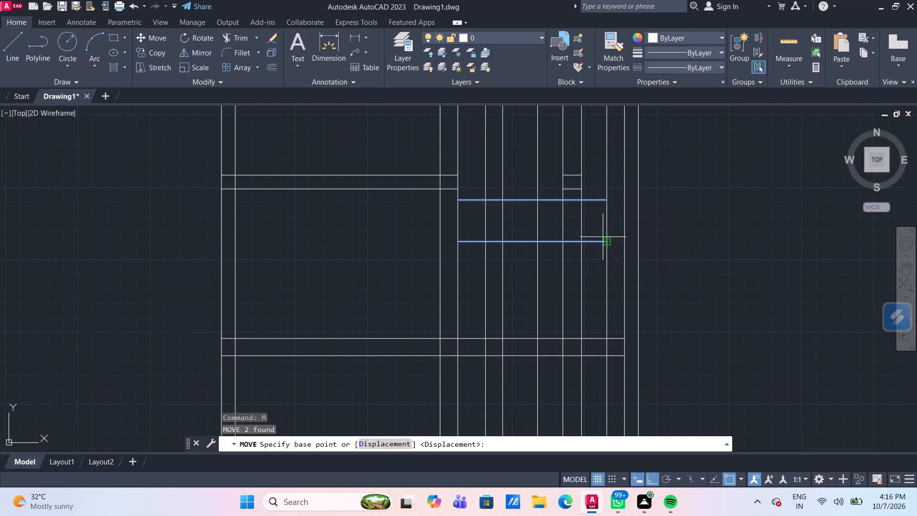
click(606, 241)
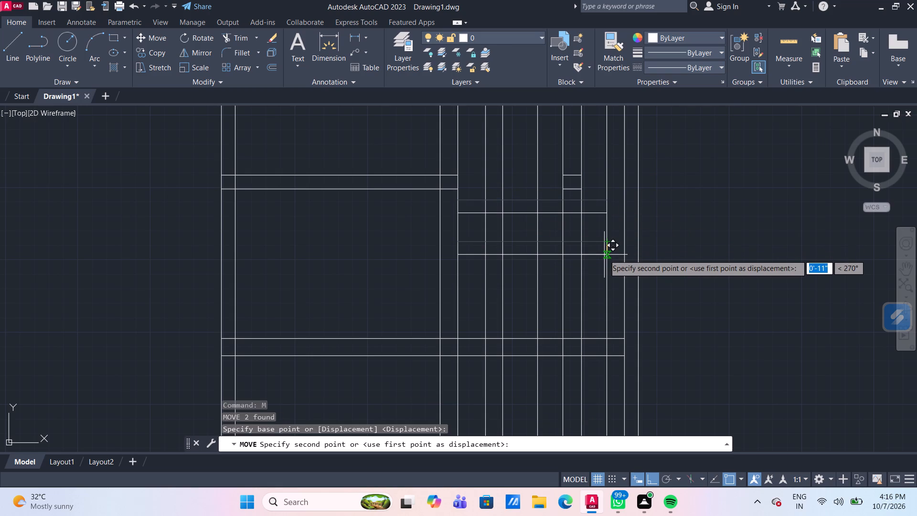
text(1')
key(Return)
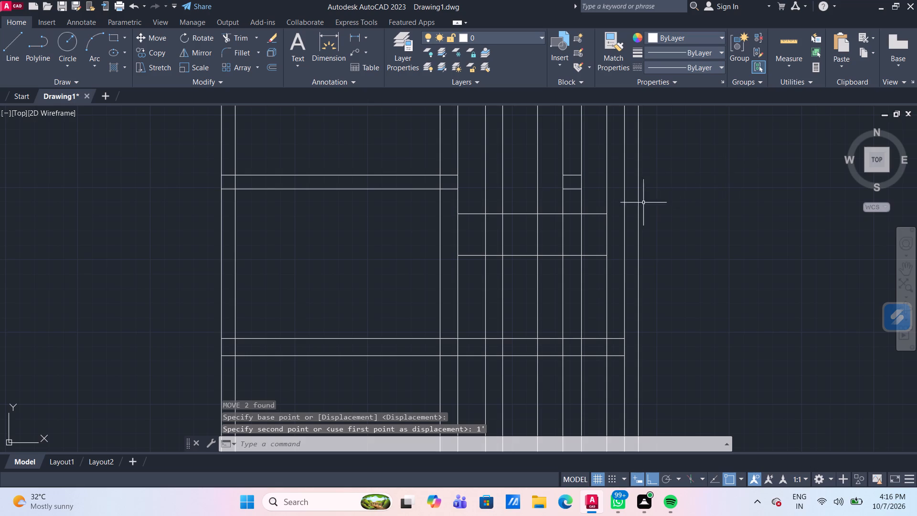
Trim the strip verticals between the two panel horizontals and the upper horizontal outside the strips, closing both narrow strips at the bottom.
middle_drag(527, 169, 499, 207)
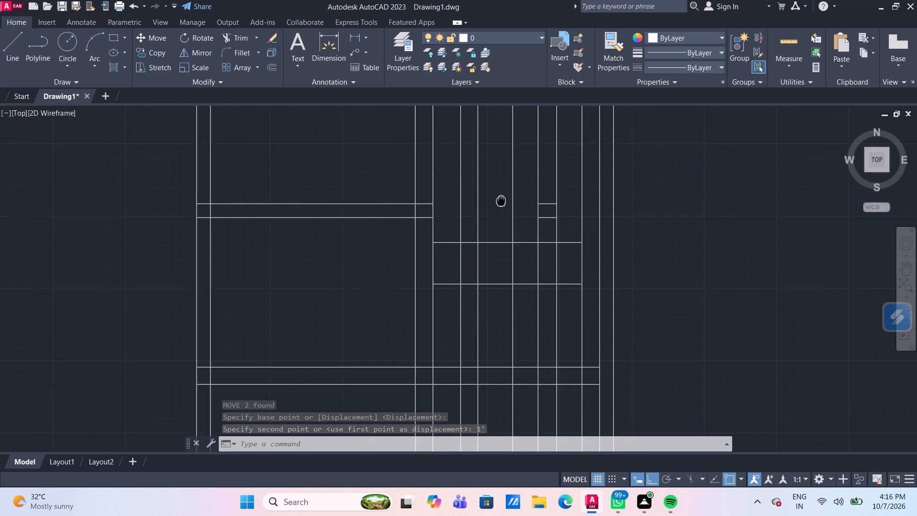
middle_drag(499, 207, 498, 213)
scroll(498, 218, down, 1)
scroll(658, 193, down, 2)
middle_drag(650, 207, 567, 242)
scroll(567, 242, up, 1)
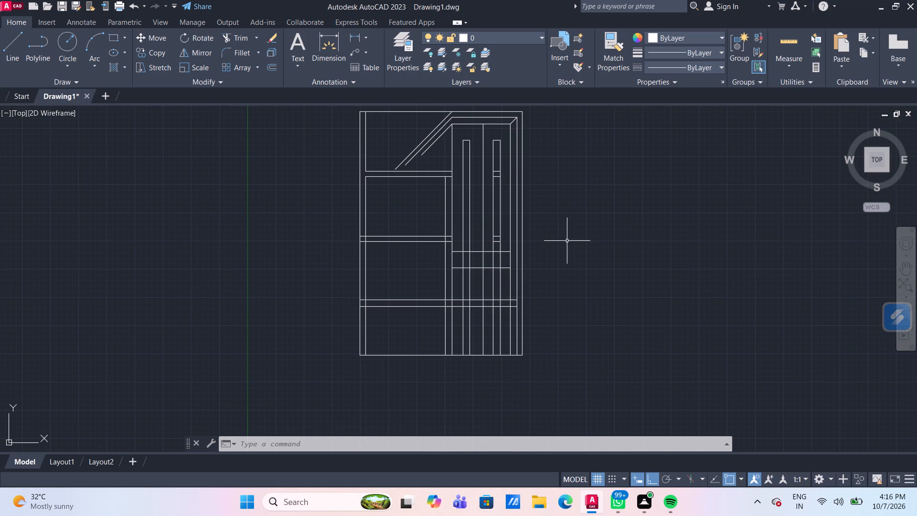
text(TR)
key(Return)
scroll(467, 269, up, 1)
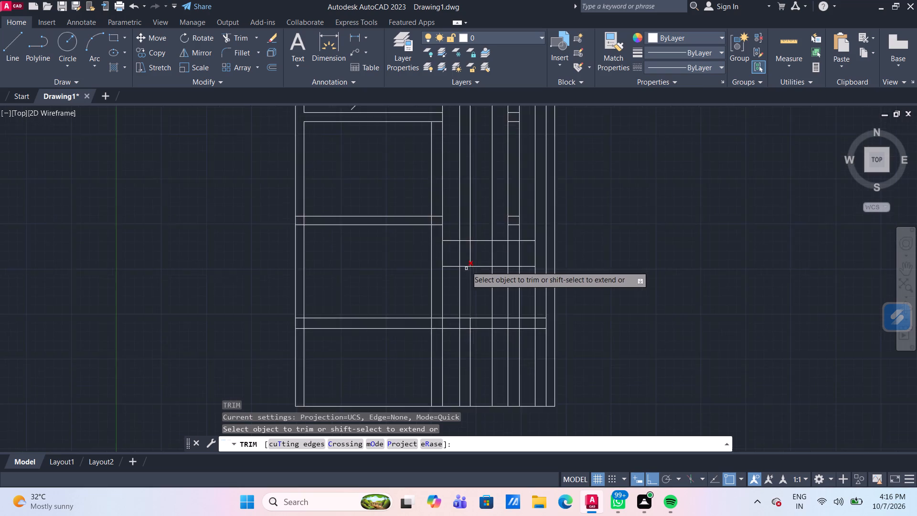
scroll(466, 266, up, 1)
click(442, 225)
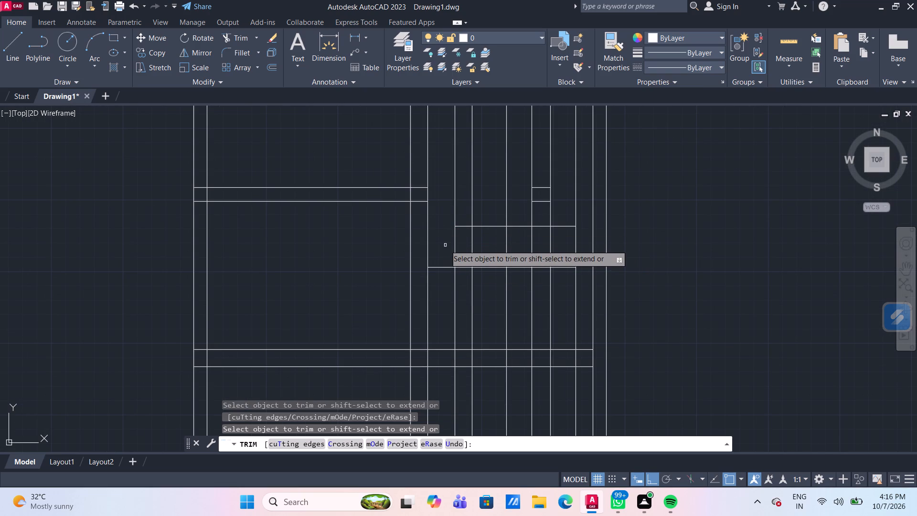
click(446, 245)
click(490, 249)
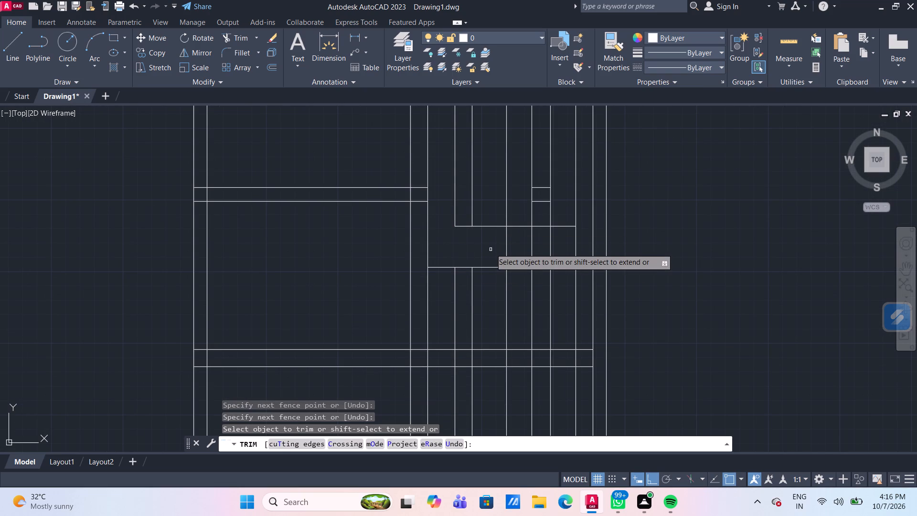
click(491, 226)
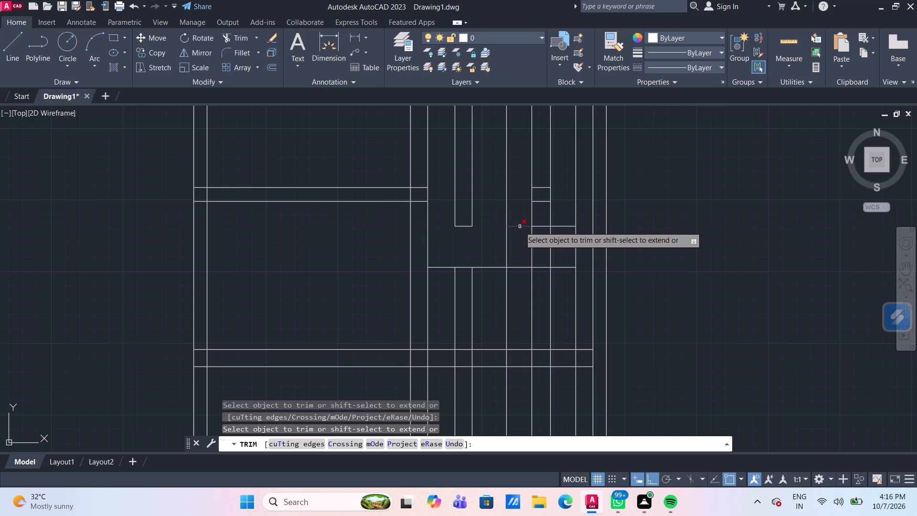
click(520, 226)
click(527, 245)
click(561, 247)
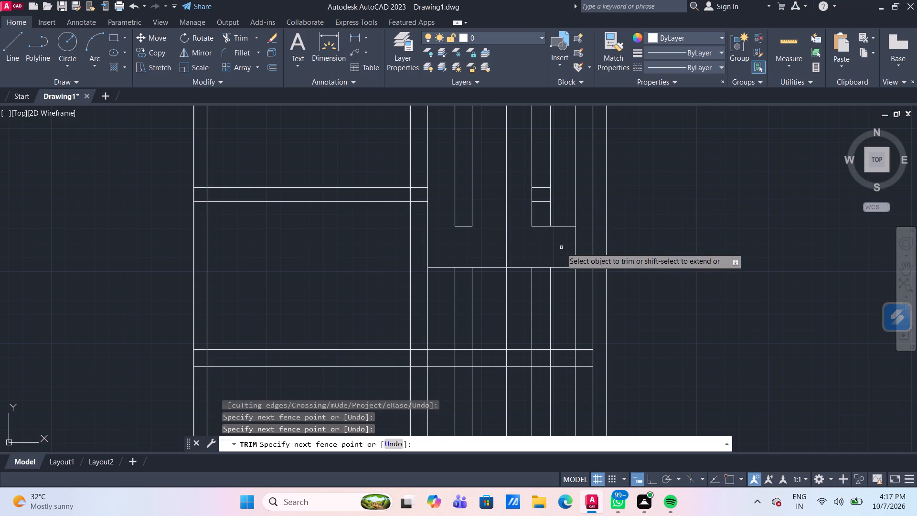
click(565, 226)
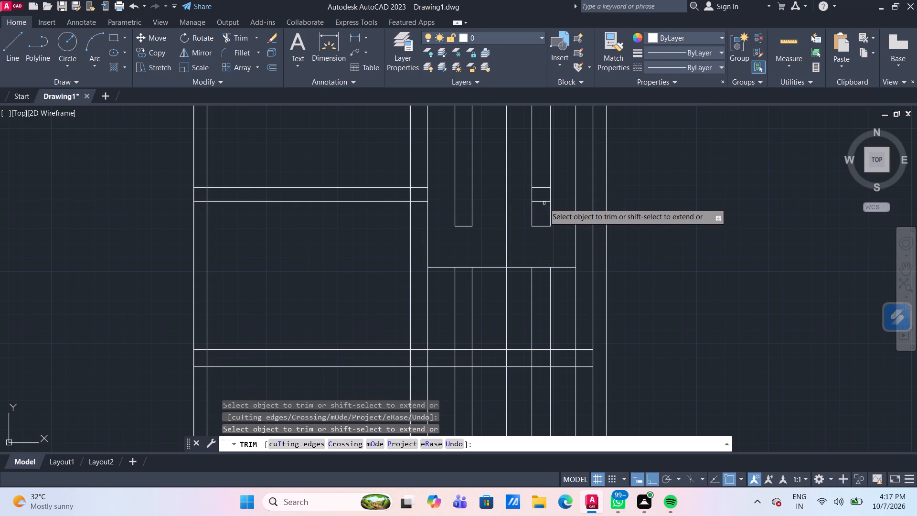
Trim the lower and upper floor-band lines out of the inside of the right narrow strip.
click(544, 203)
click(541, 190)
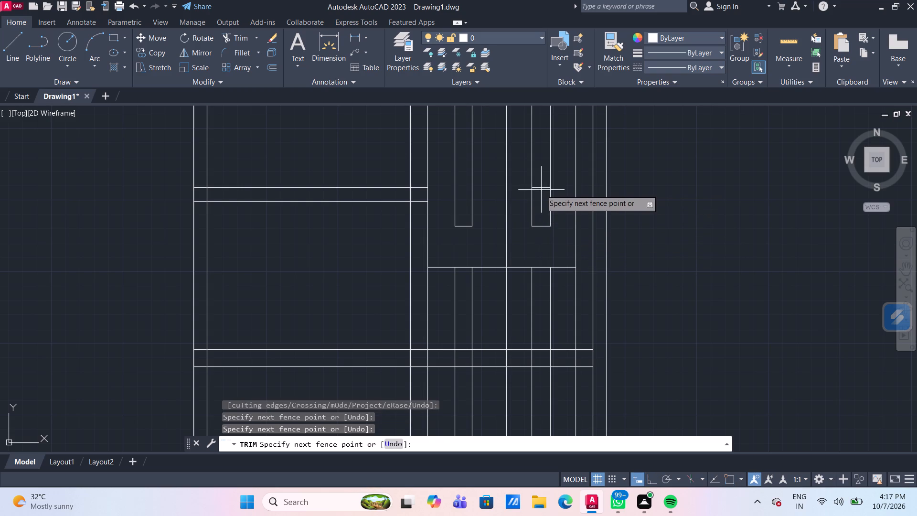
click(538, 179)
scroll(537, 180, down, 3)
scroll(551, 141, up, 3)
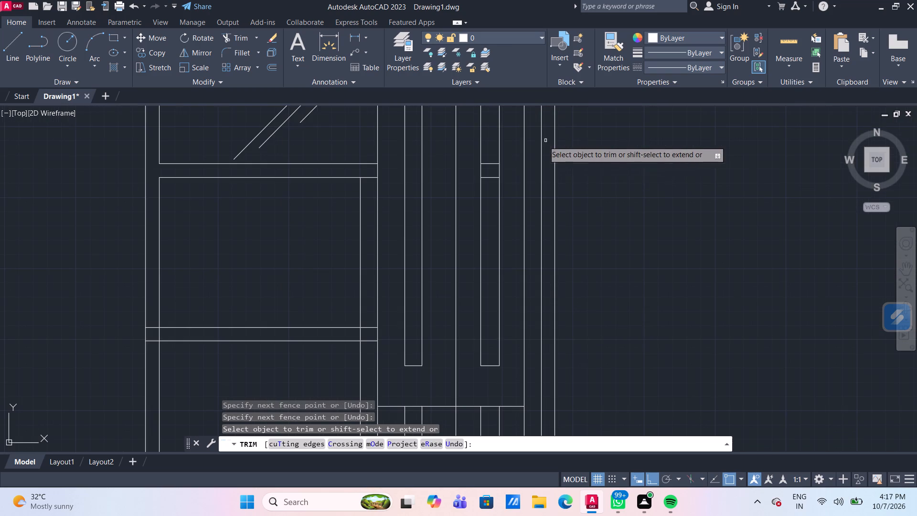
click(493, 150)
click(494, 190)
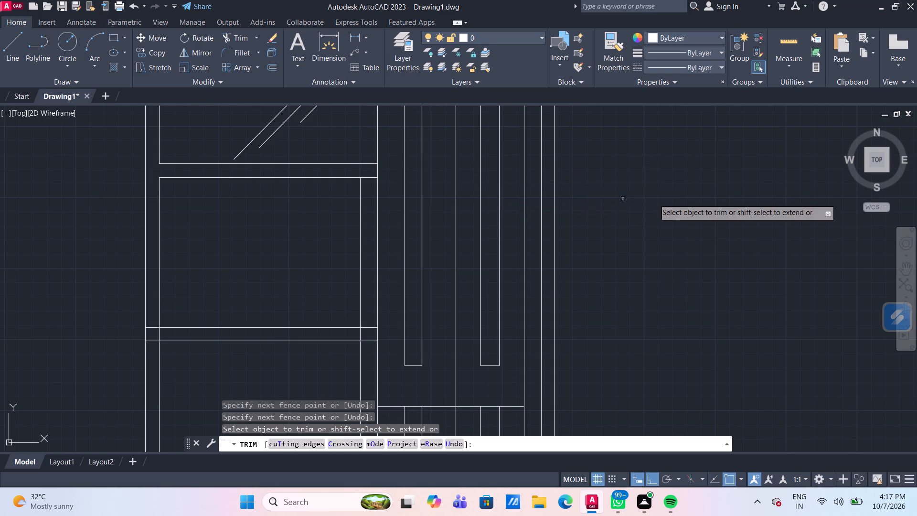
Measure the spacing between the right narrow strip and the façade panel's edge.
scroll(643, 227, down, 1)
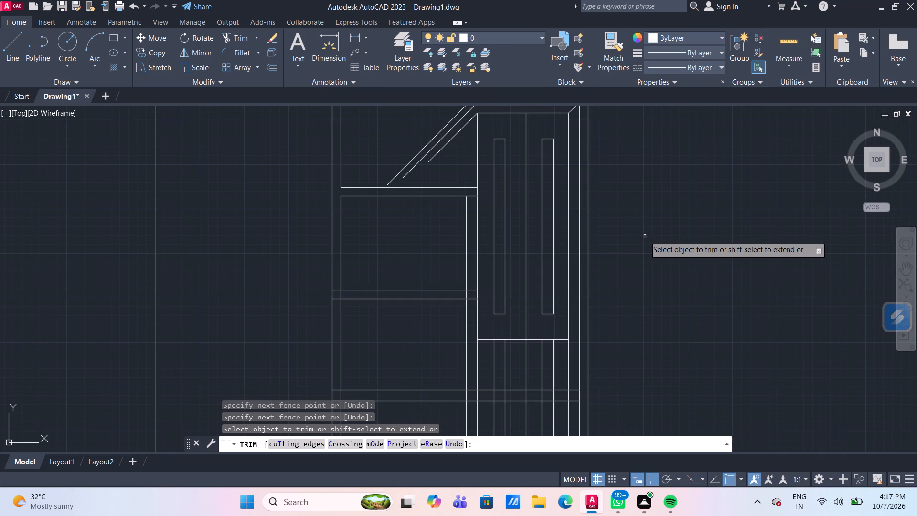
scroll(506, 217, up, 1)
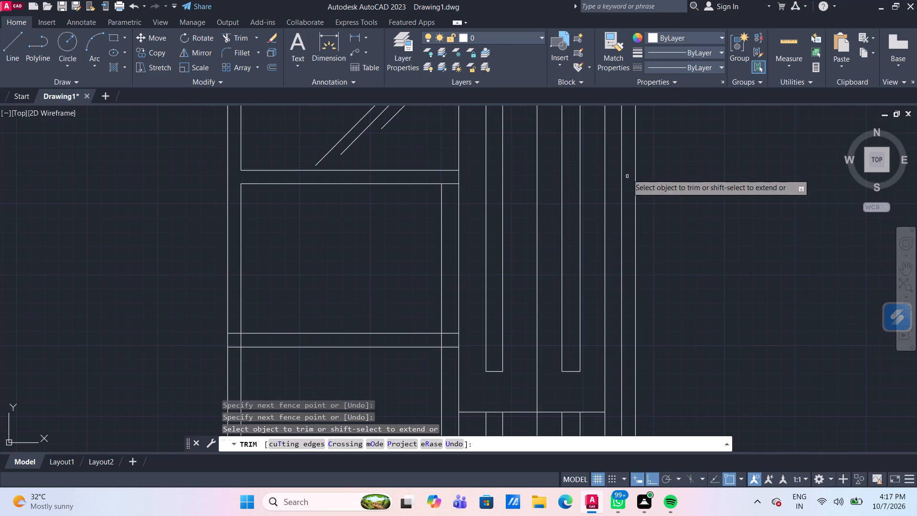
click(795, 42)
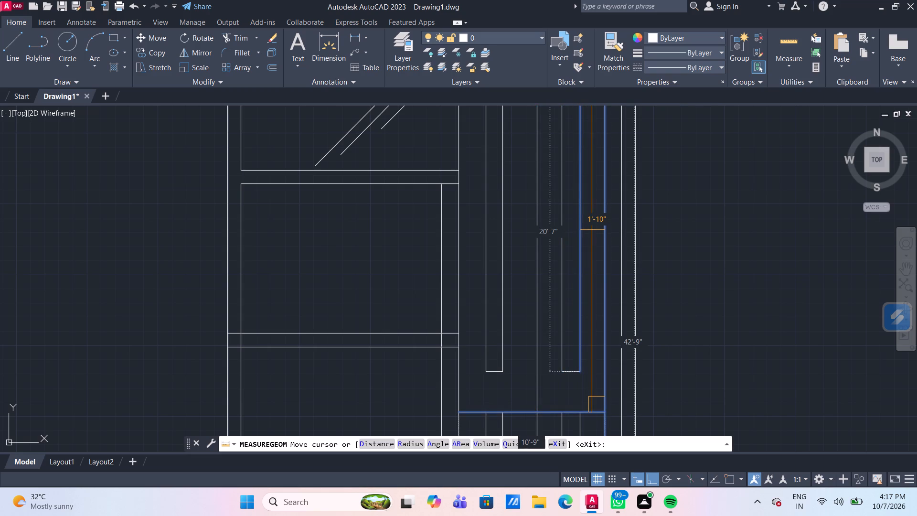
Move the left vertical of the façade panel's right narrow strip 1" outward to the left.
key(Escape)
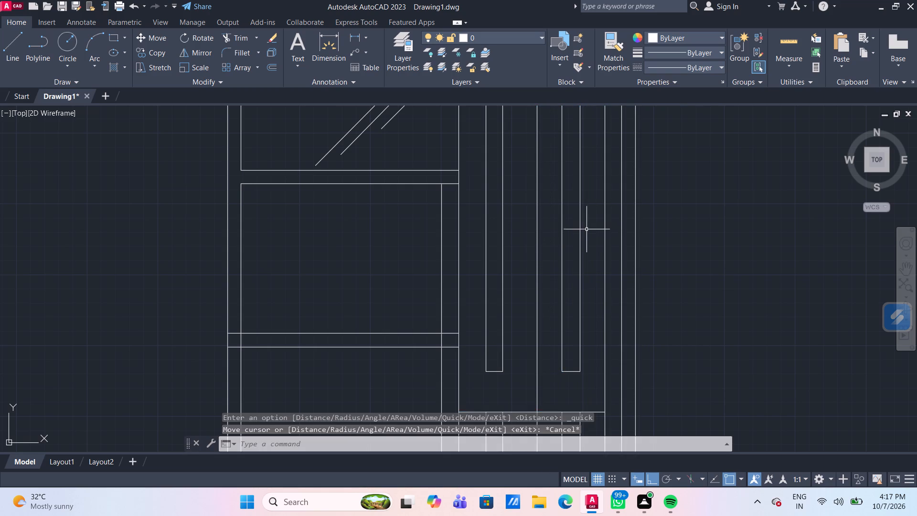
scroll(587, 233, down, 2)
scroll(572, 227, up, 2)
scroll(573, 228, down, 2)
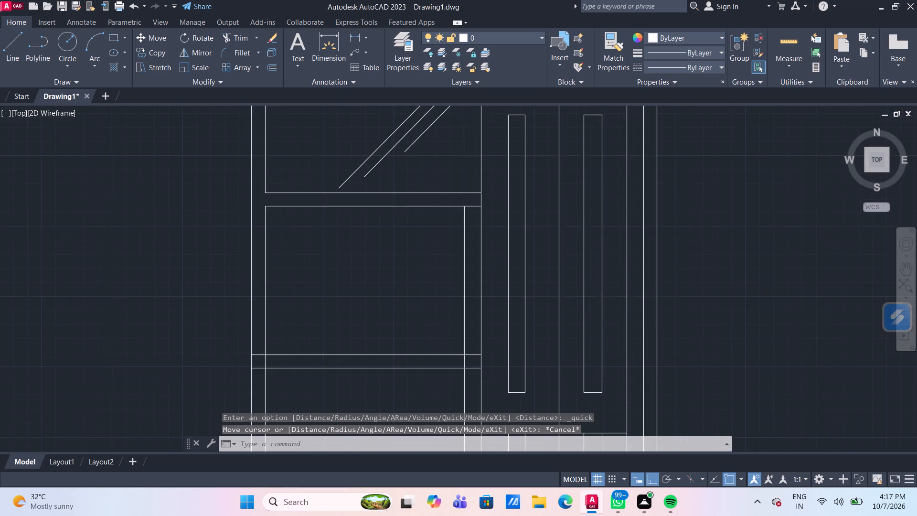
scroll(582, 217, up, 2)
middle_drag(587, 218, 570, 204)
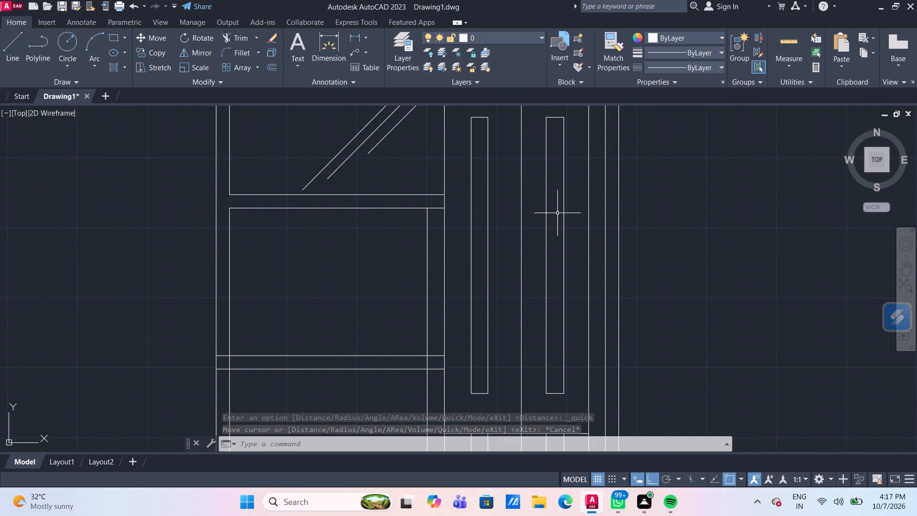
click(546, 208)
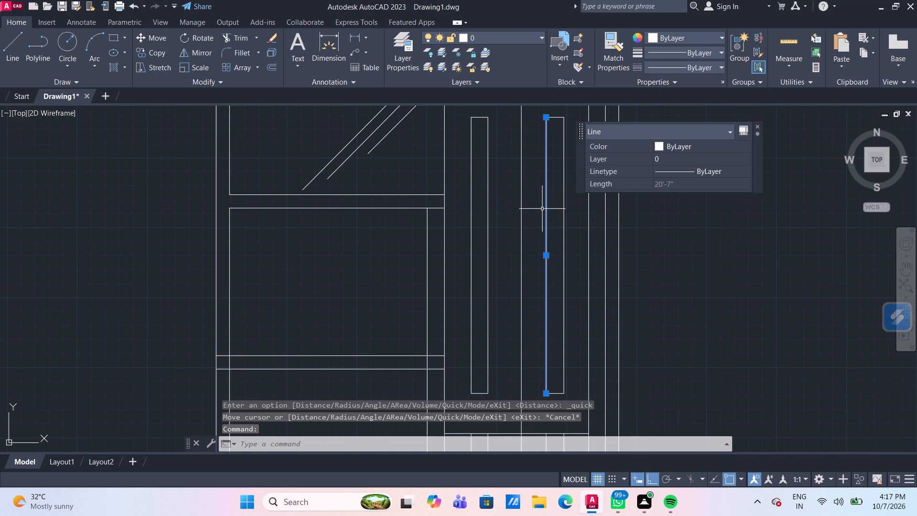
key(m)
key(Return)
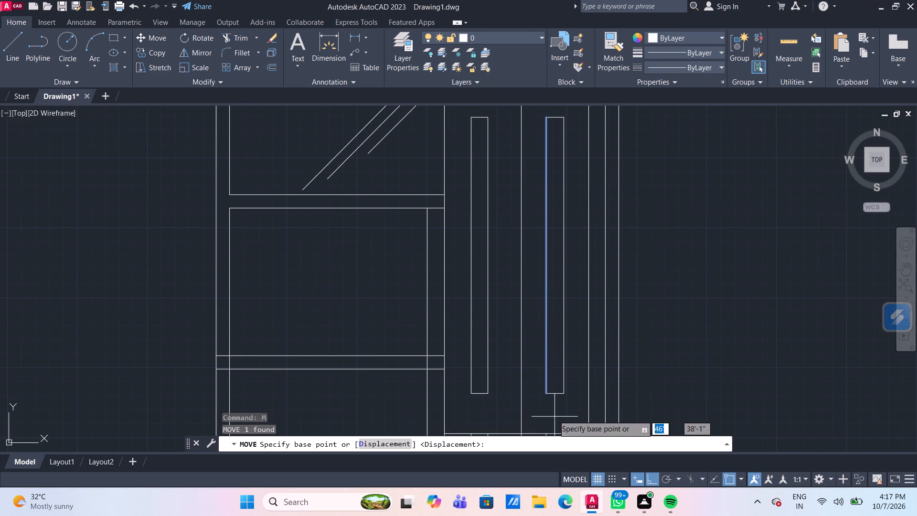
scroll(545, 388, up, 3)
middle_drag(545, 373, 528, 282)
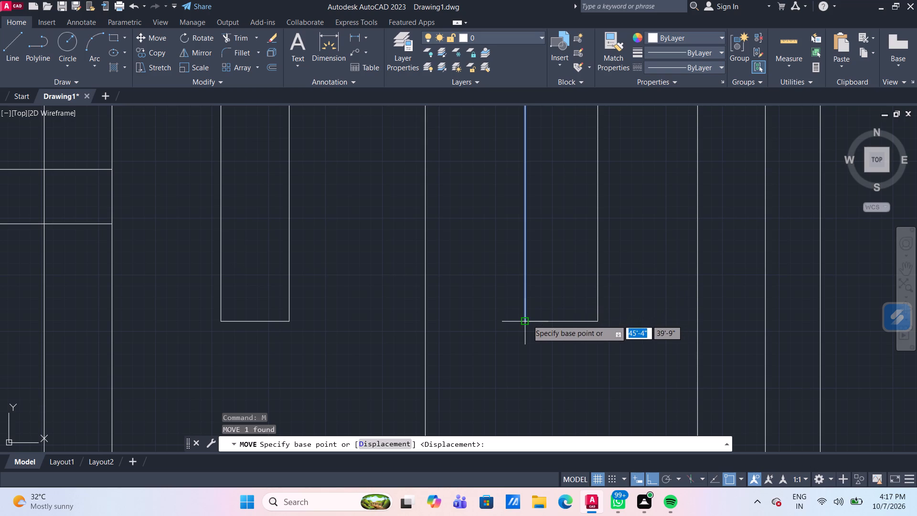
click(527, 322)
text(1")
key(Return)
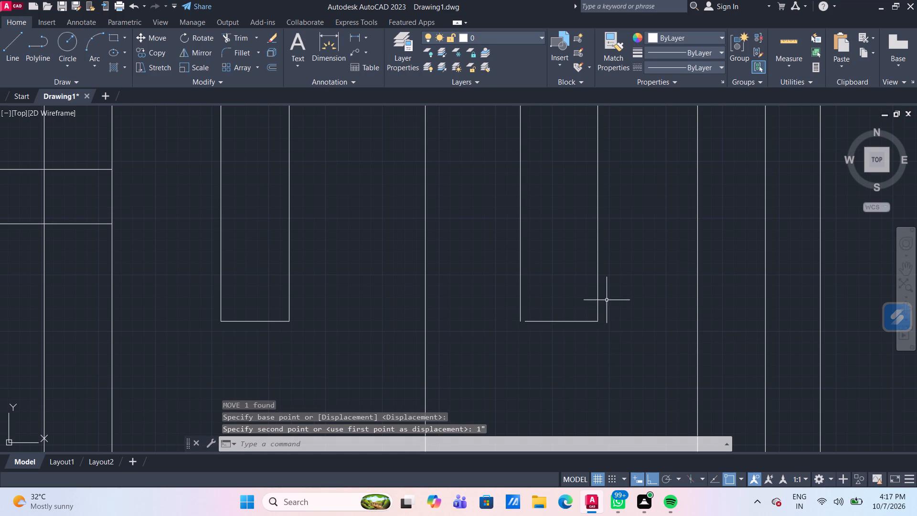
Move the right vertical of the right narrow strip 1" outward to the right.
click(598, 272)
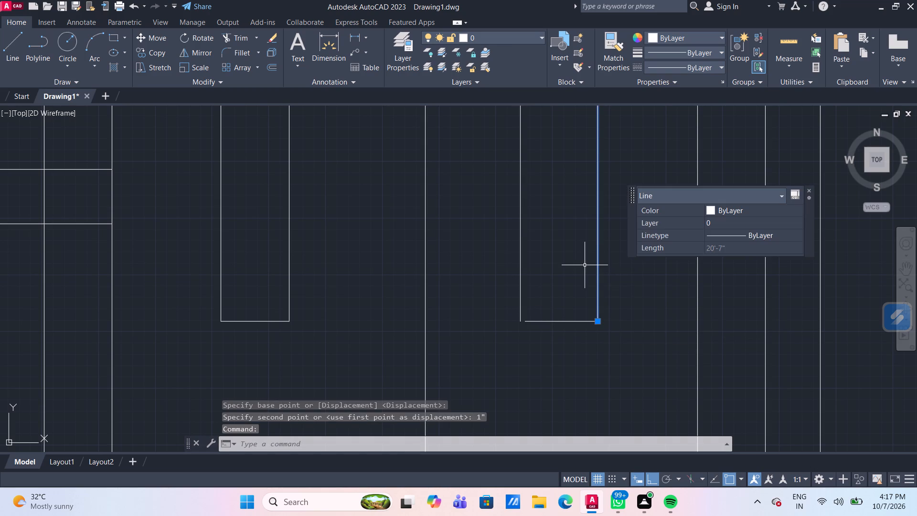
key(m)
key(Return)
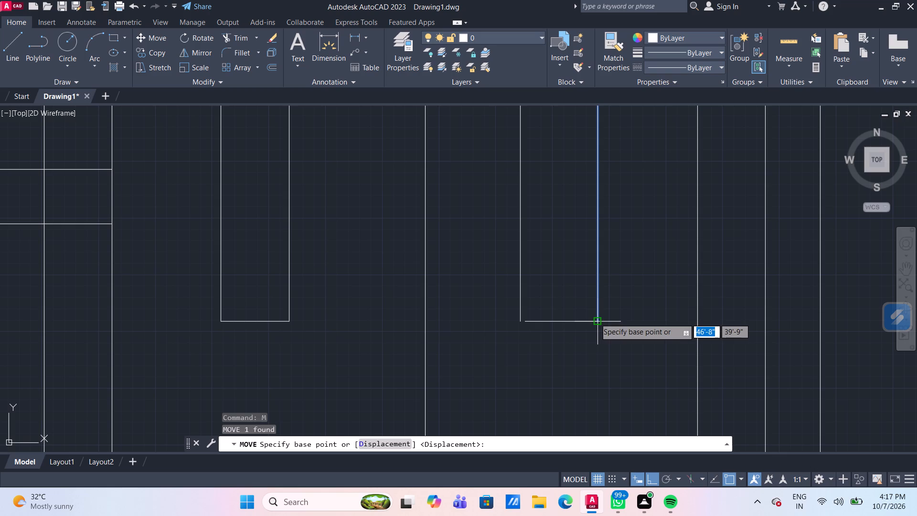
click(596, 319)
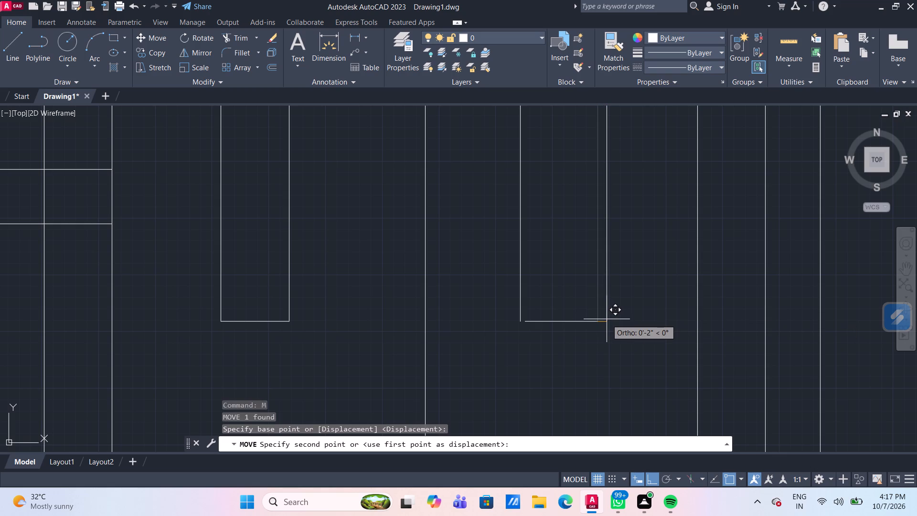
text(1")
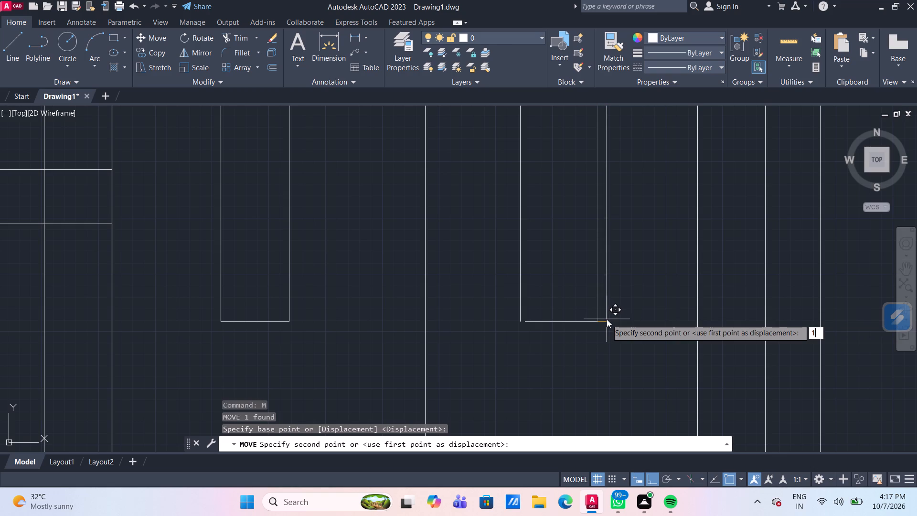
key(Return)
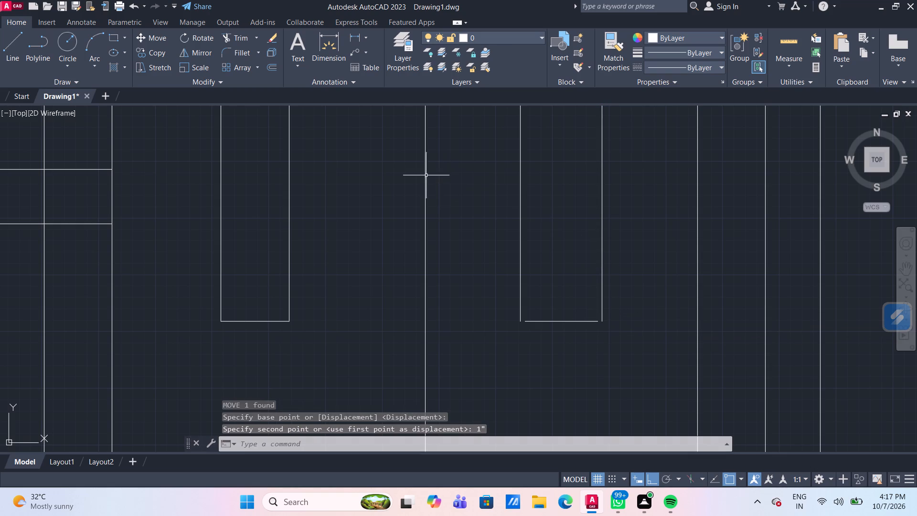
Extend both ends of the right narrow strip's bottom and top horizontals to the widened strip's verticals.
text(EX)
key(Return)
click(543, 321)
click(587, 322)
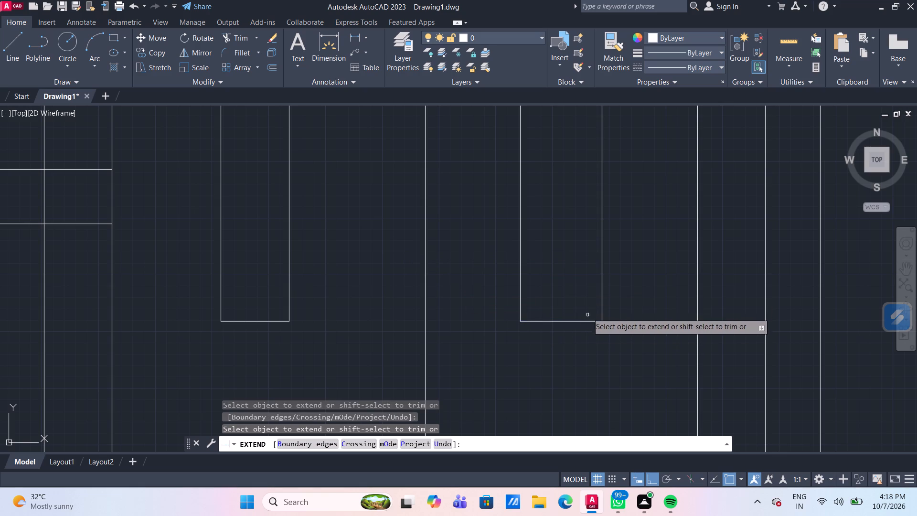
scroll(581, 251, down, 3)
middle_drag(583, 178, 552, 332)
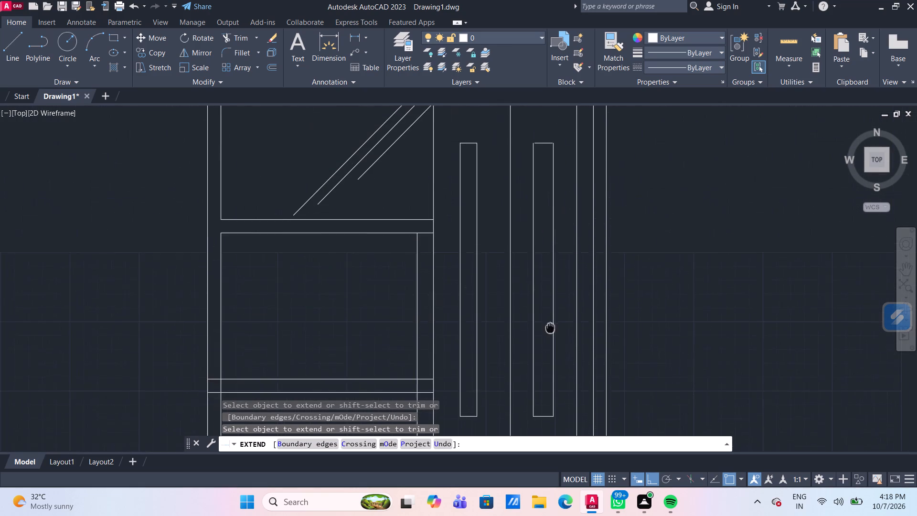
scroll(553, 159, up, 3)
click(494, 143)
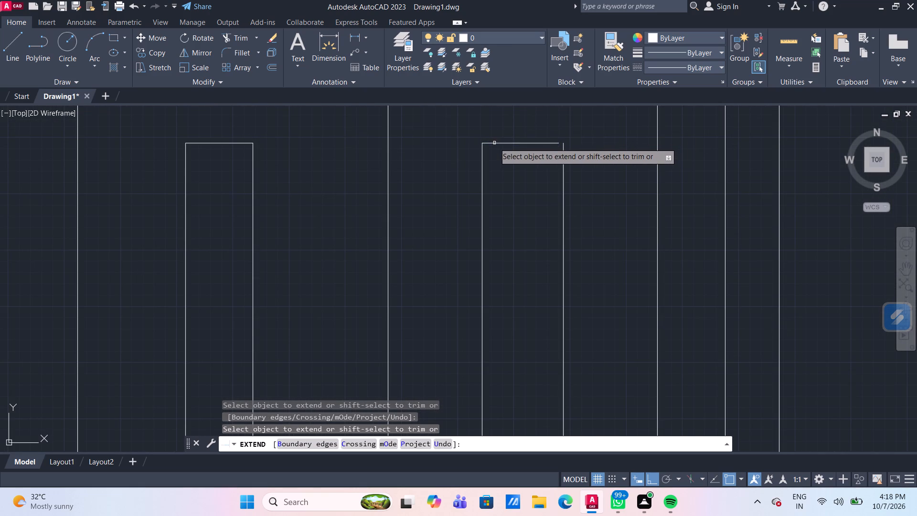
click(552, 144)
scroll(545, 148, down, 4)
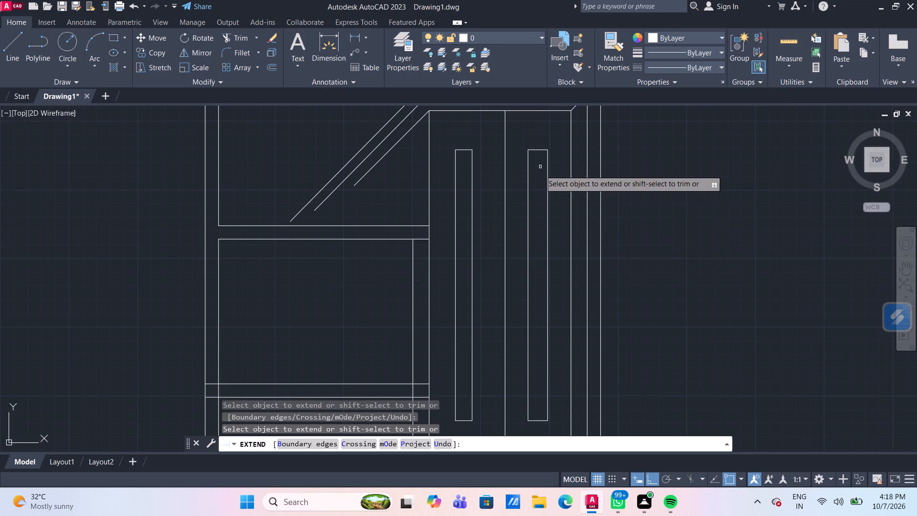
scroll(665, 213, down, 2)
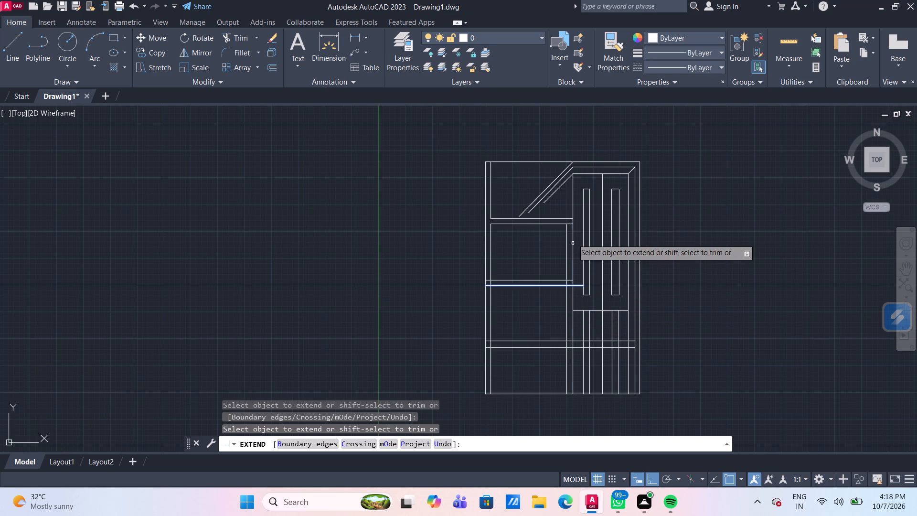
middle_drag(544, 268, 533, 242)
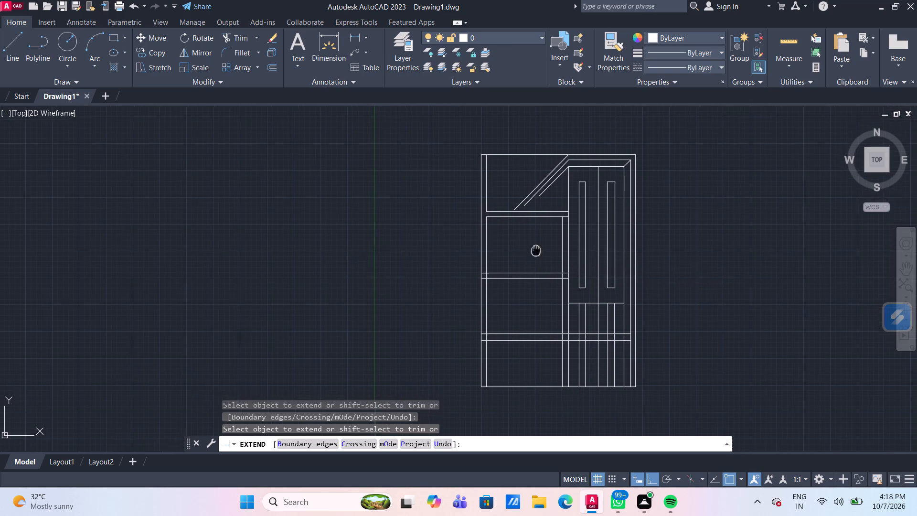
middle_drag(533, 242, 533, 240)
scroll(548, 306, up, 3)
scroll(545, 302, down, 2)
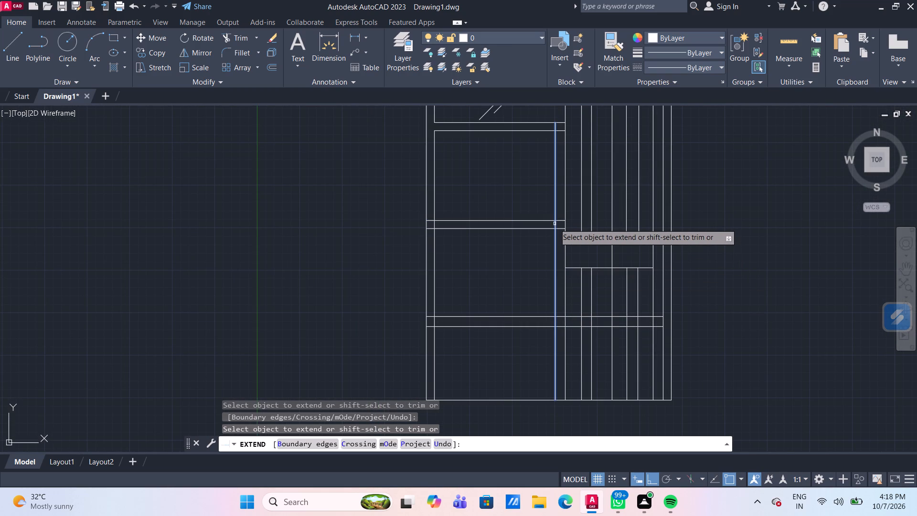
key(Escape)
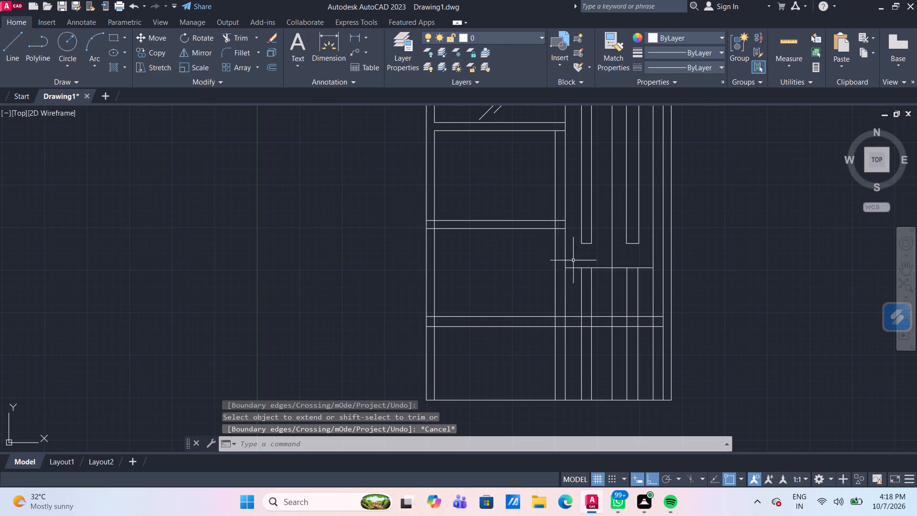
Draw a horizontal line across the right narrow strip between the midpoints of its two verticals.
middle_drag(616, 245, 523, 296)
scroll(572, 241, down, 1)
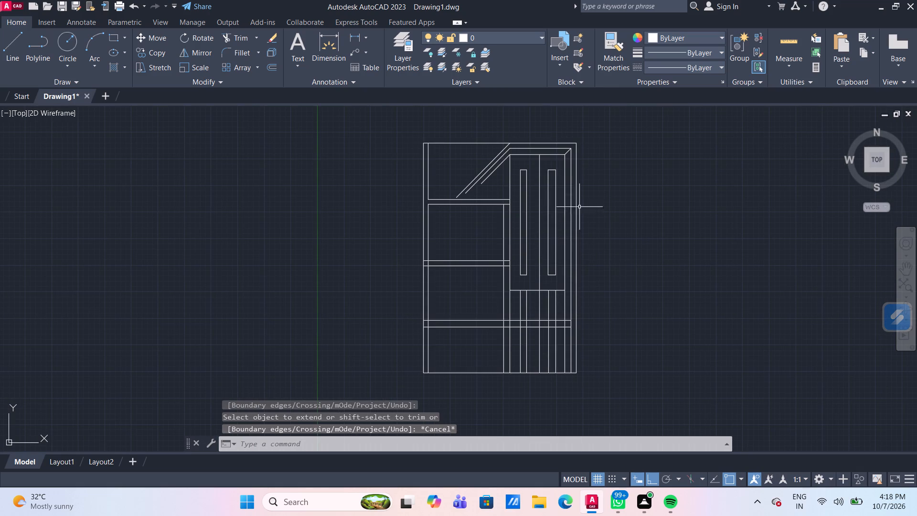
scroll(533, 228, up, 1)
middle_drag(533, 225, 473, 224)
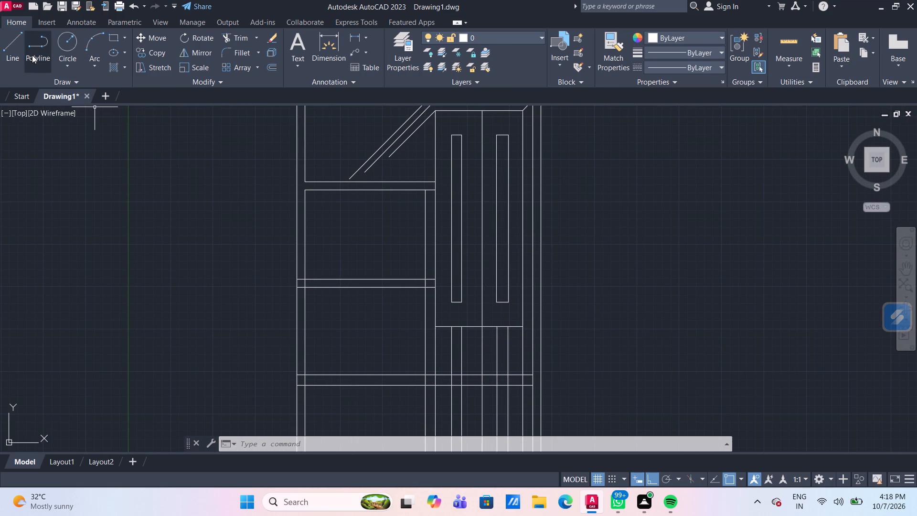
click(19, 44)
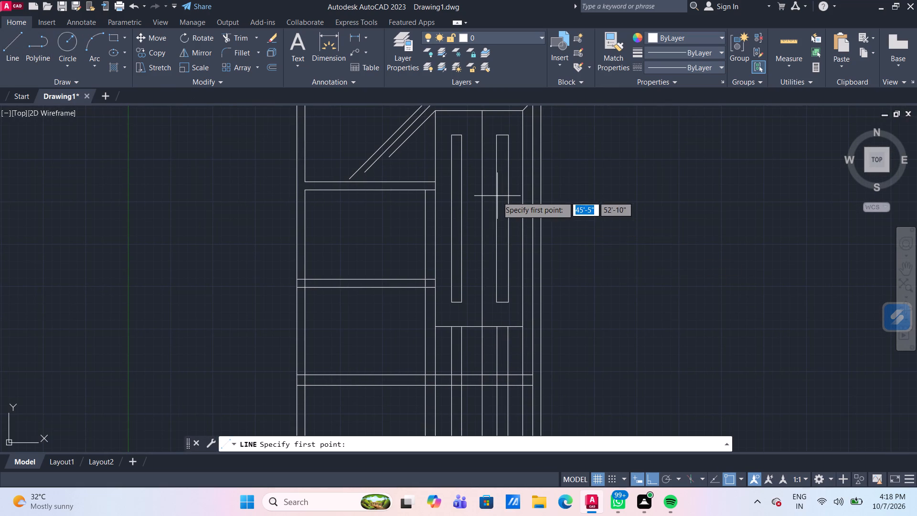
click(496, 218)
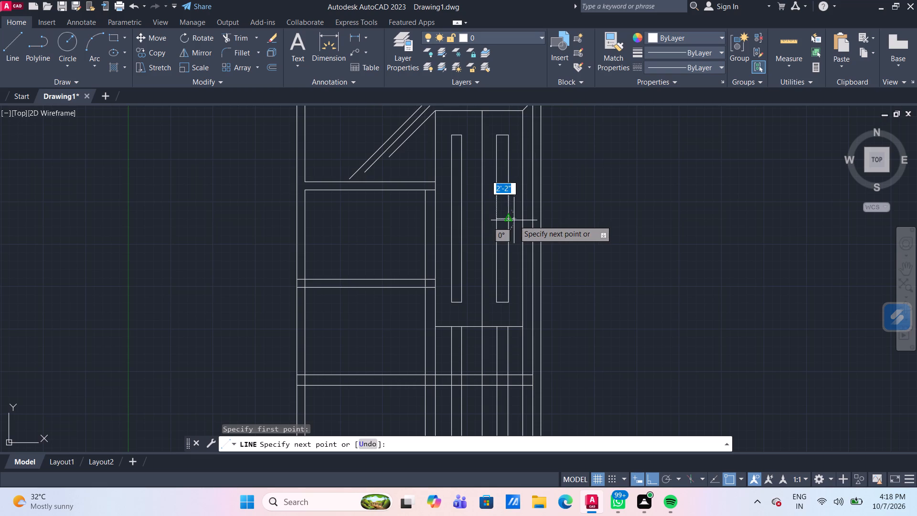
click(509, 217)
key(Return)
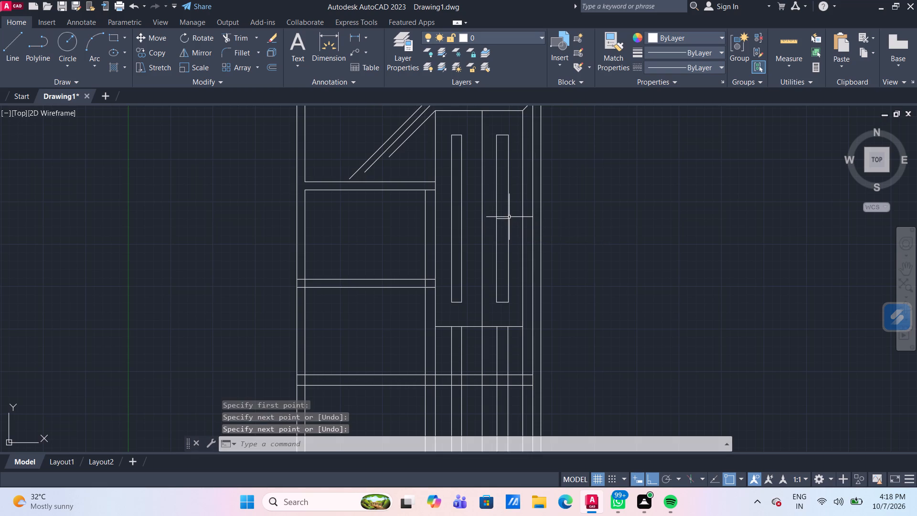
scroll(505, 216, up, 1)
scroll(505, 216, down, 1)
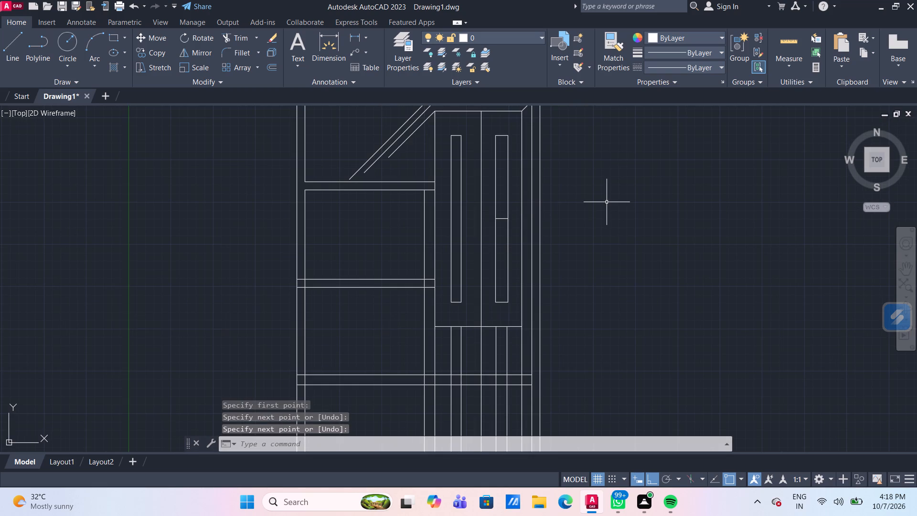
Offset the right narrow strip's mid-height line 1' below and 1' above.
key(o)
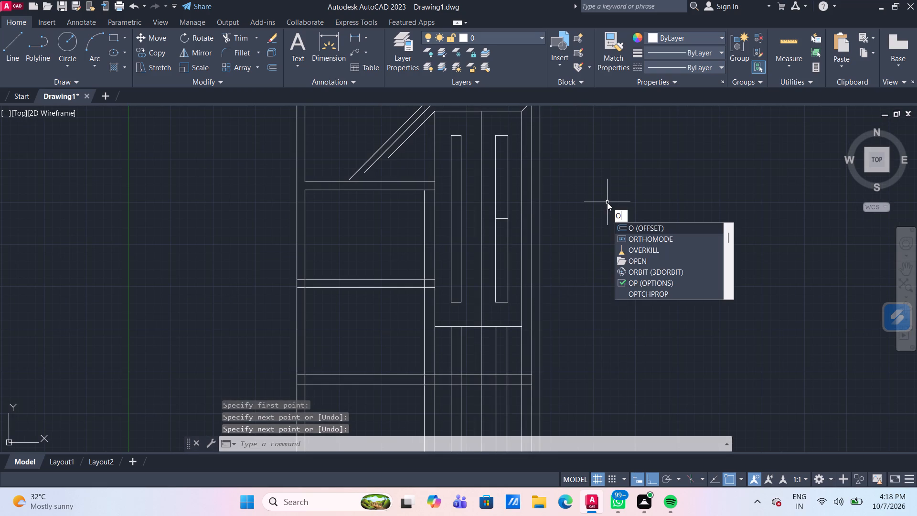
key(Return)
key(Return)
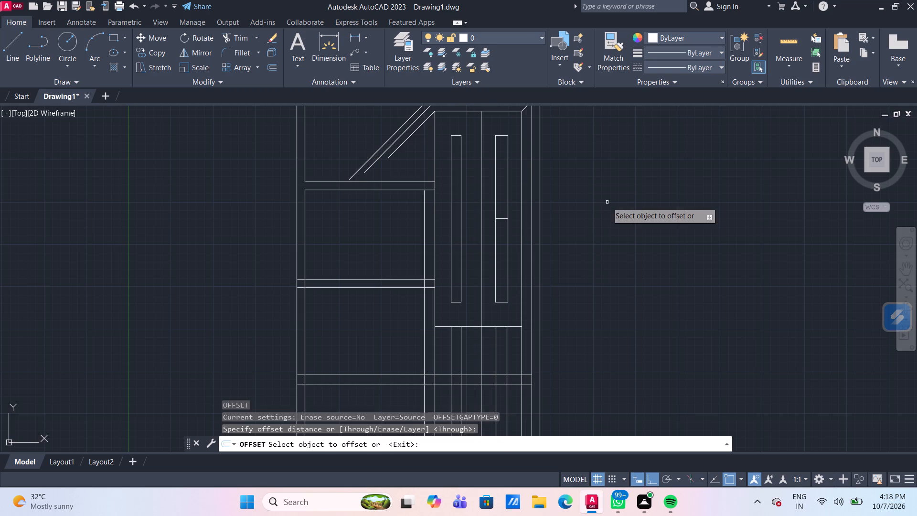
click(503, 219)
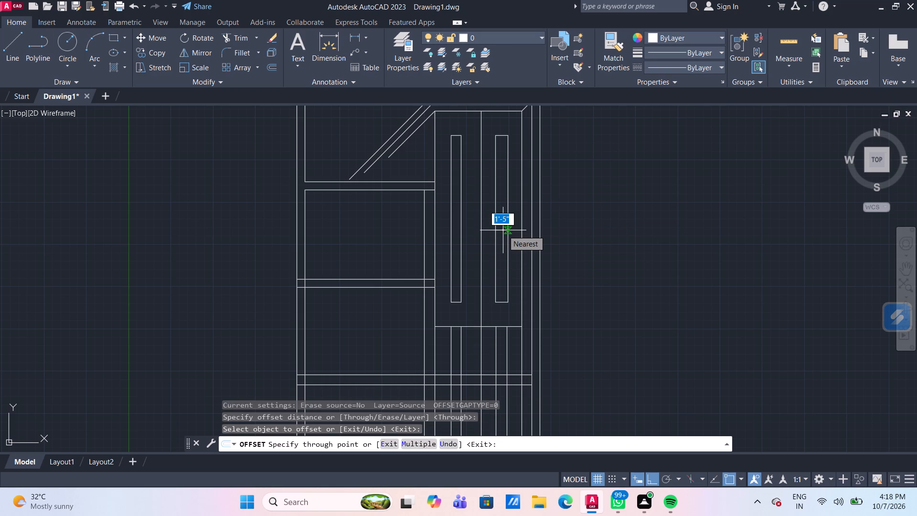
text(1')
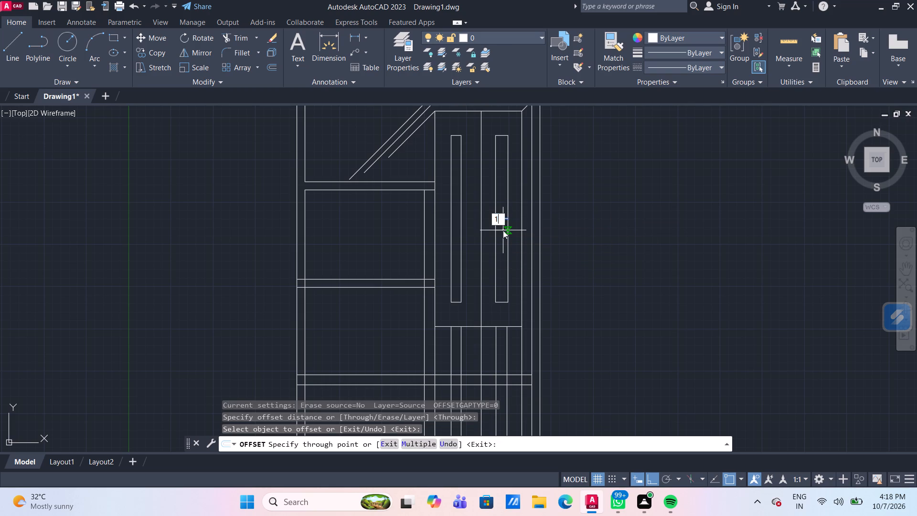
key(Return)
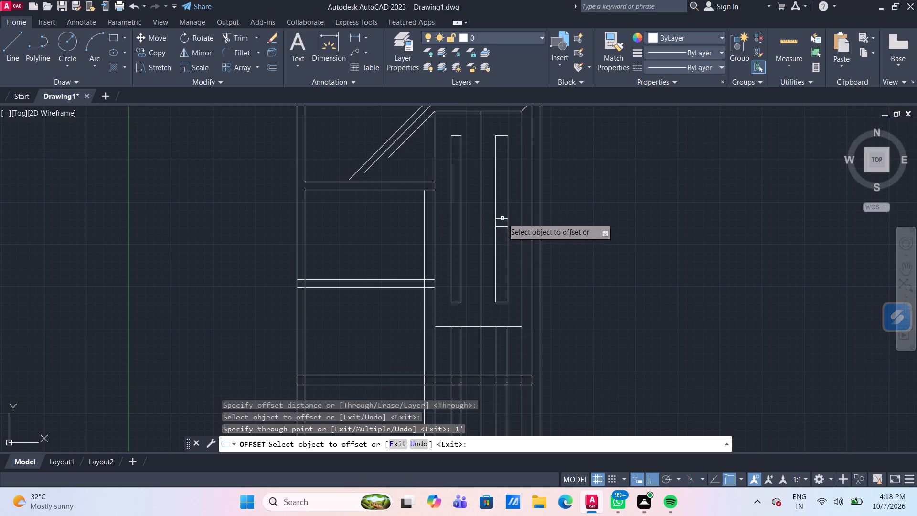
click(502, 218)
text(1')
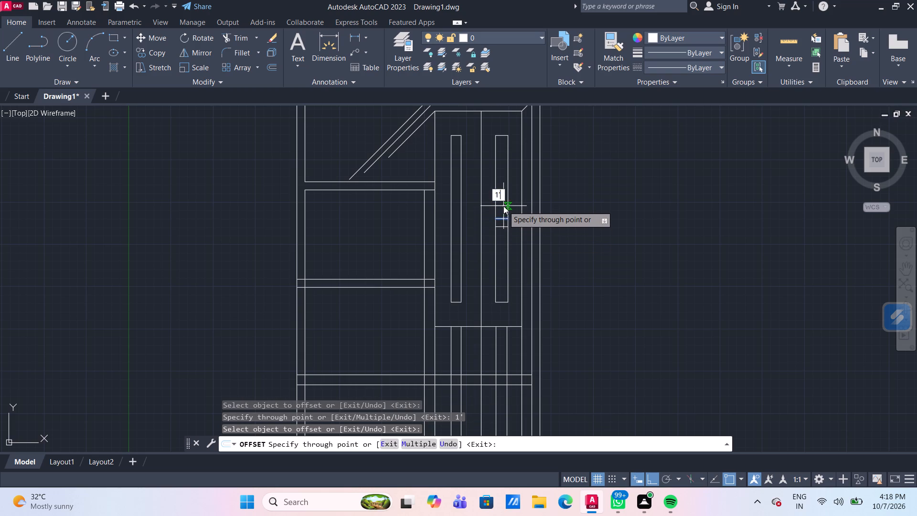
key(Return)
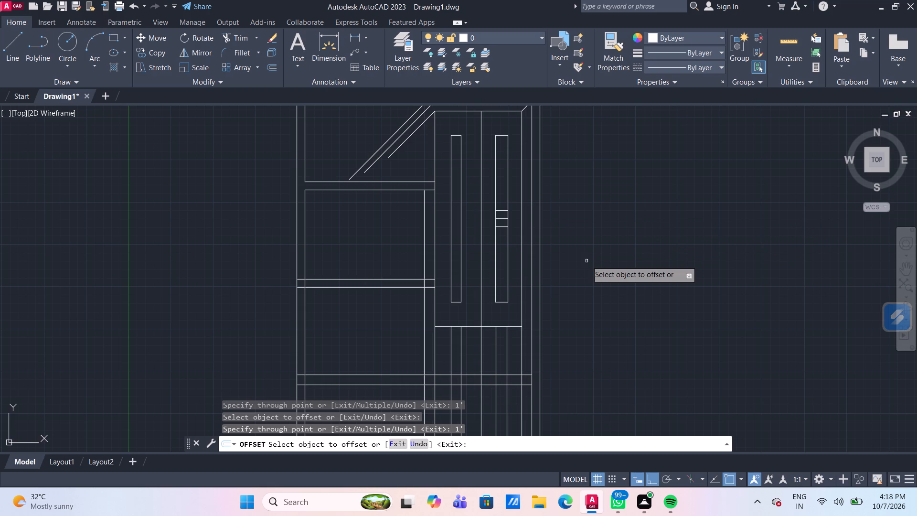
scroll(497, 204, up, 2)
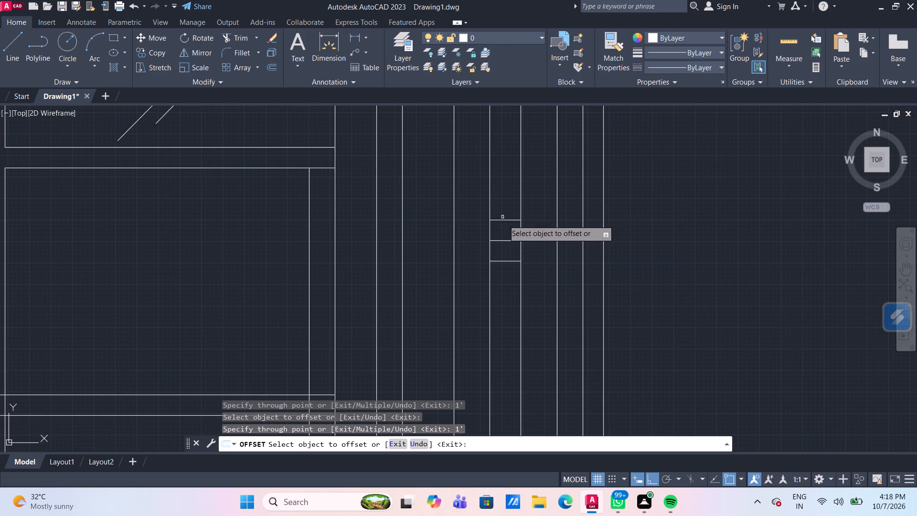
Offset the right narrow strip's upper cross line 6" upward and its lower cross line 6" downward.
click(506, 220)
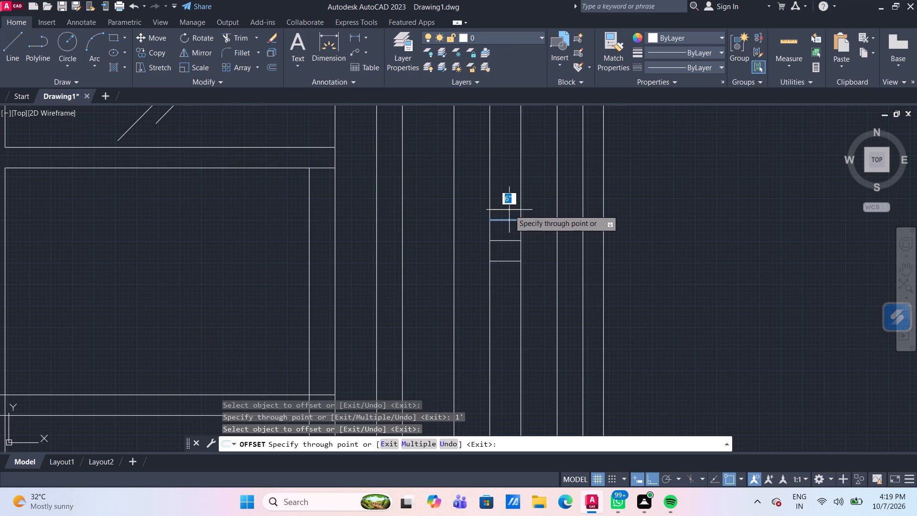
text(6")
key(Return)
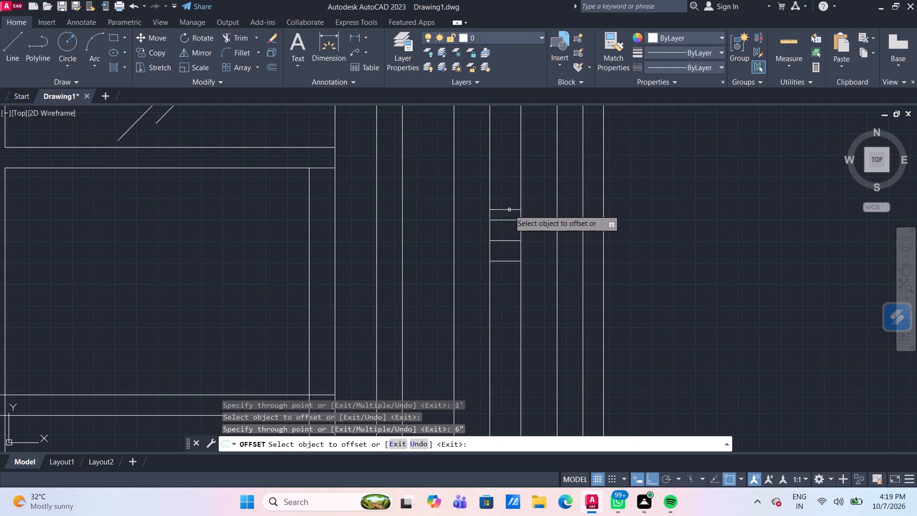
click(510, 262)
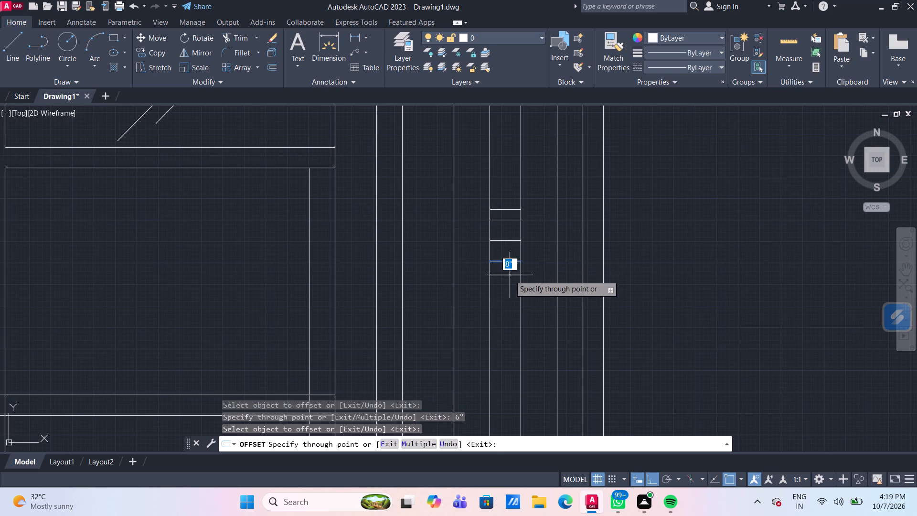
text(6")
key(Return)
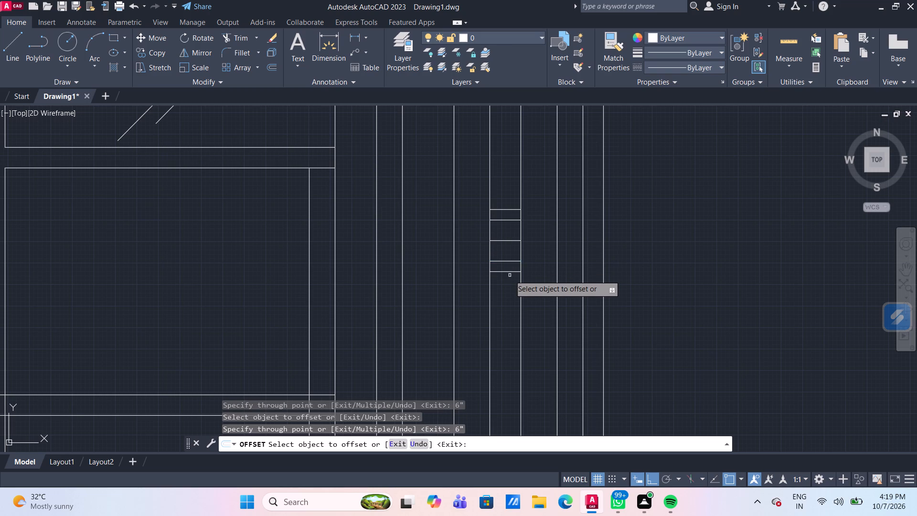
scroll(552, 227, down, 1)
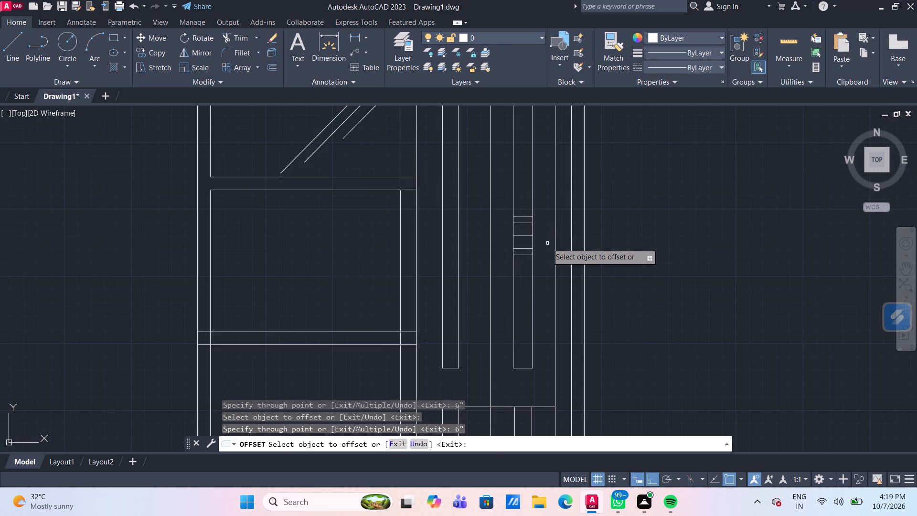
key(Escape)
Trim the right narrow strip's verticals within the two 6" gaps above and below its middle section.
text(TR)
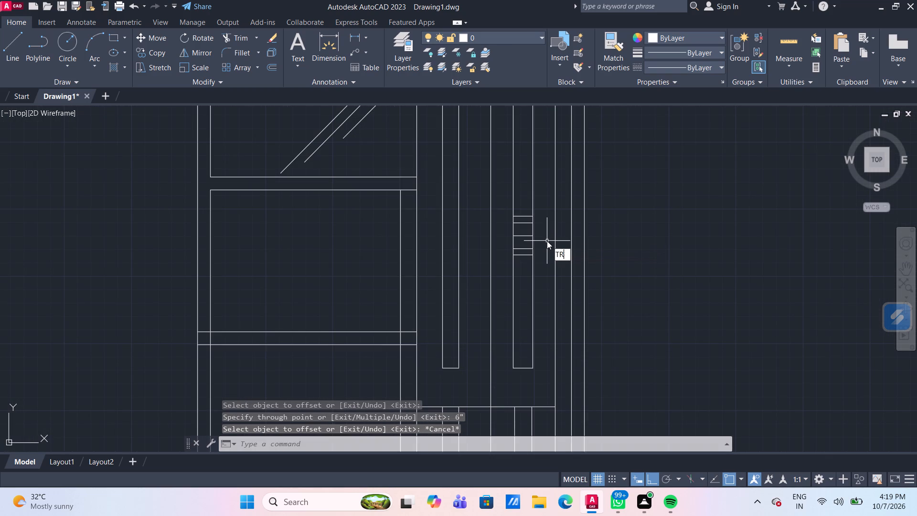
key(Return)
scroll(535, 234, up, 2)
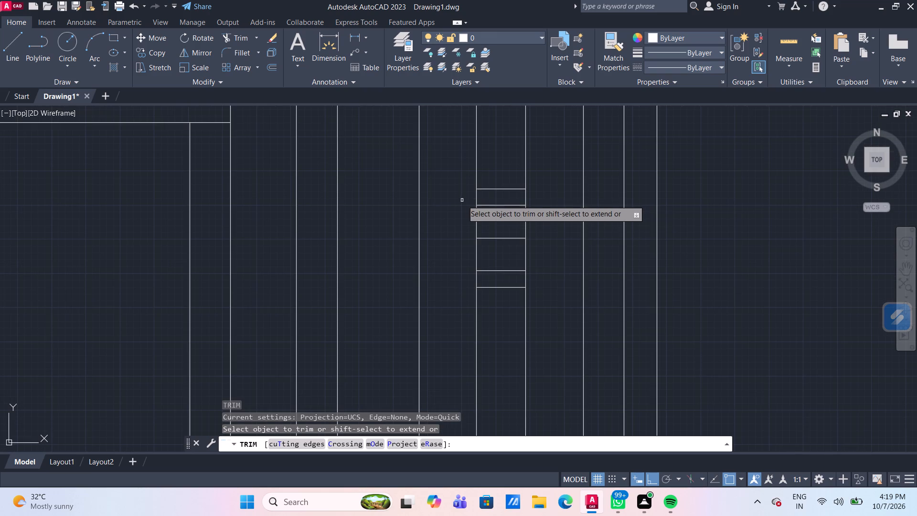
click(467, 191)
click(541, 197)
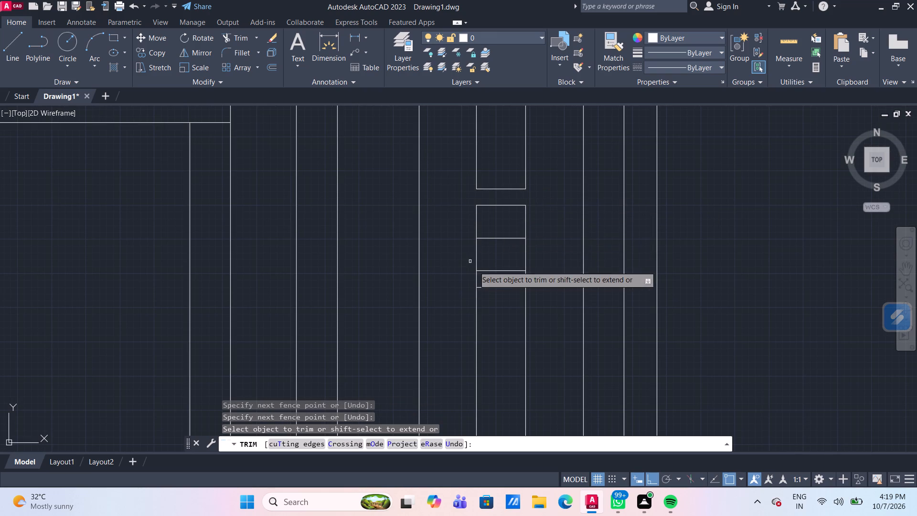
click(471, 280)
click(539, 278)
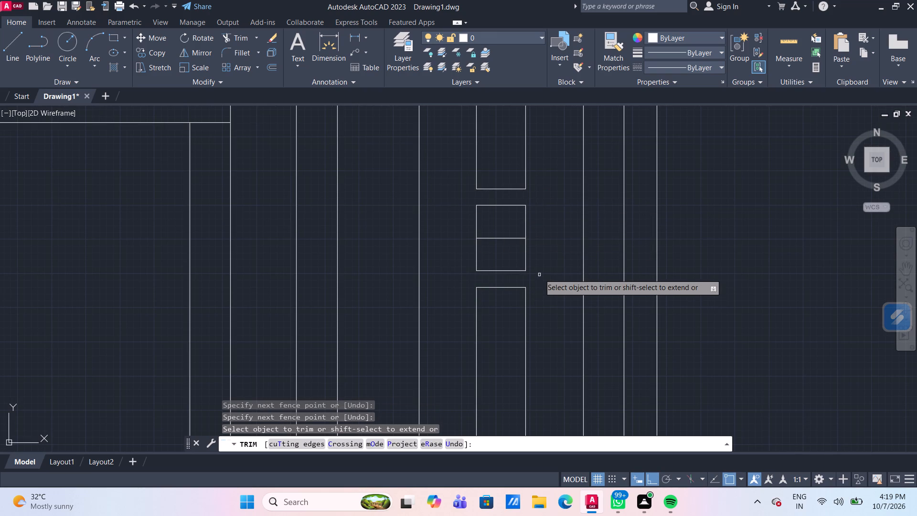
key(Escape)
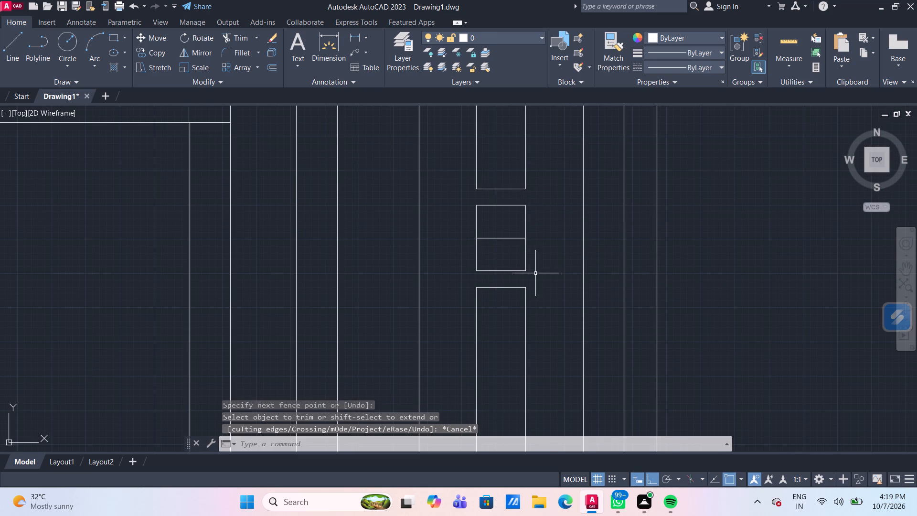
Delete the isolated middle box and its centre line between the right narrow strip's upper and lower parts.
click(535, 275)
click(465, 199)
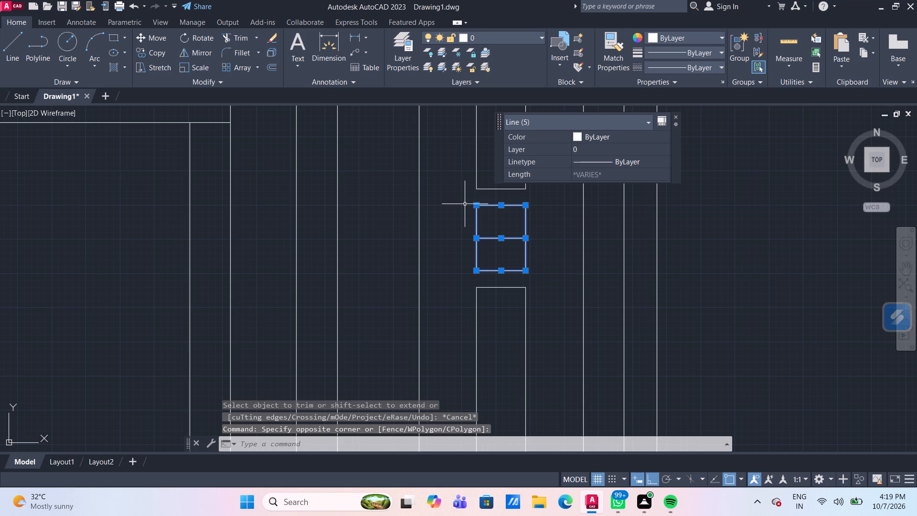
key(Delete)
scroll(465, 205, down, 3)
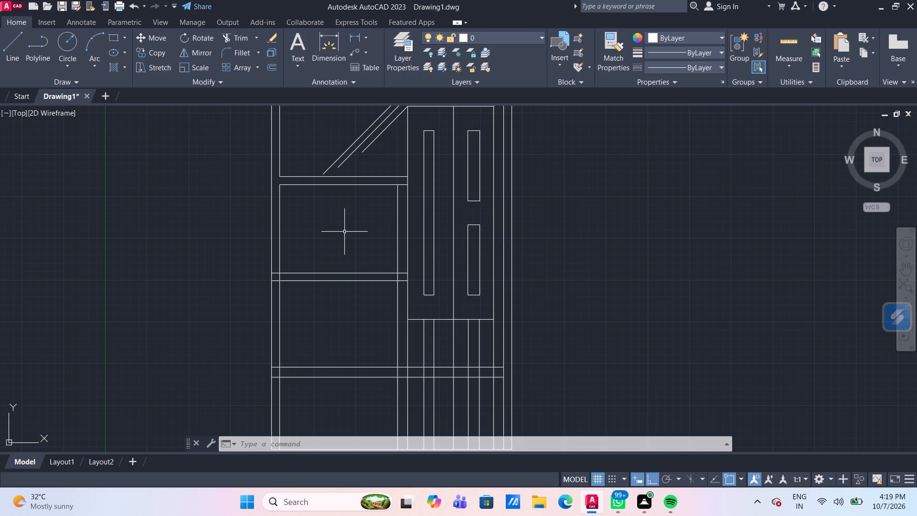
Examine the whole elevation, then its lower storeys and the area below the façade panel.
scroll(347, 333, down, 1)
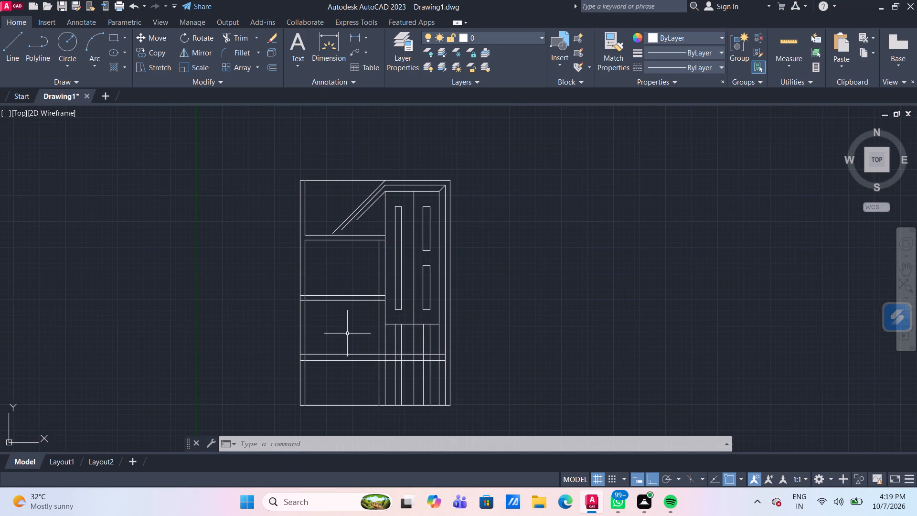
middle_drag(350, 330, 379, 311)
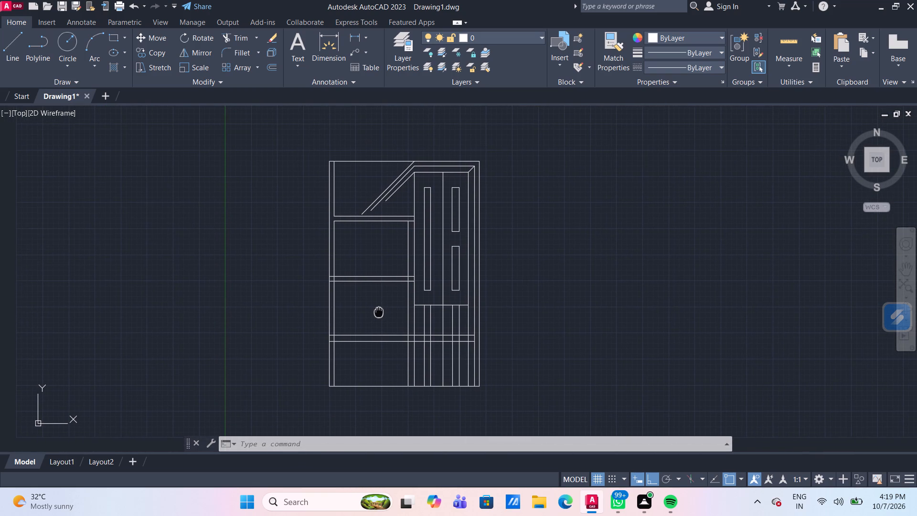
middle_drag(379, 311, 371, 298)
scroll(315, 349, up, 1)
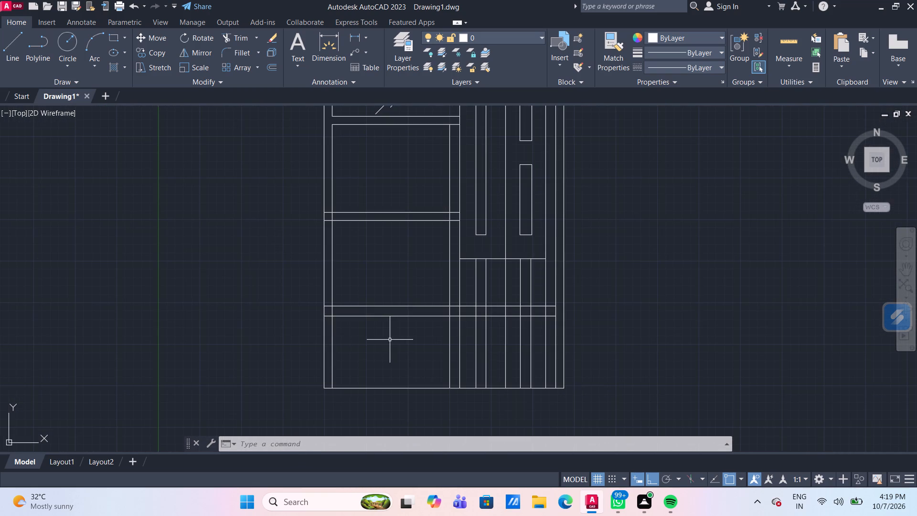
scroll(390, 340, up, 1)
middle_drag(390, 348, 403, 330)
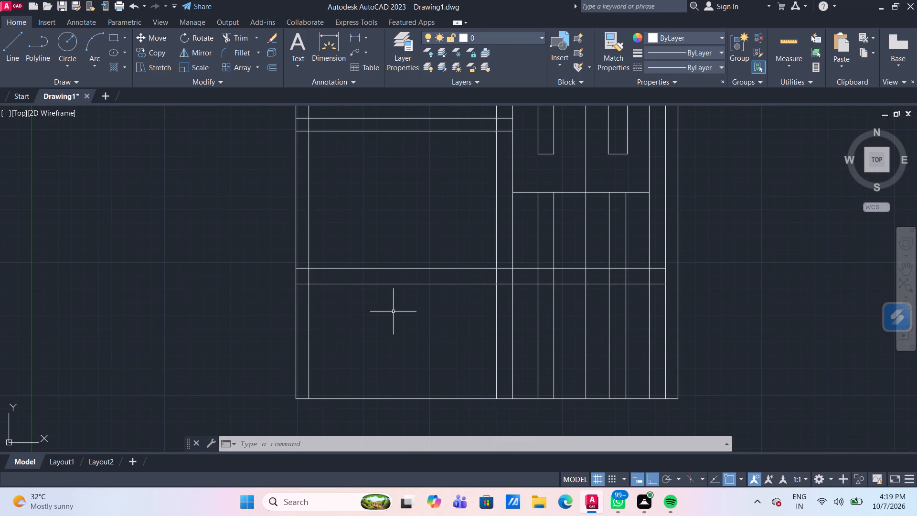
middle_drag(398, 310, 391, 305)
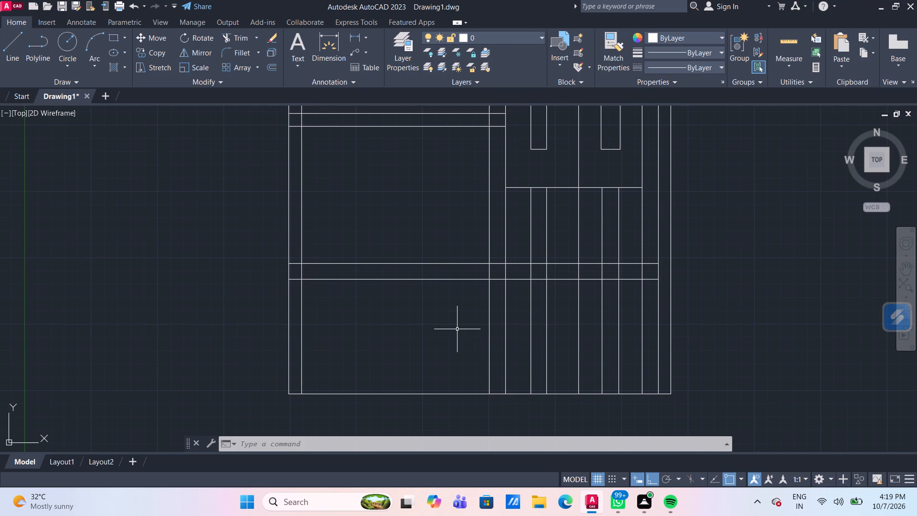
scroll(457, 329, down, 1)
scroll(460, 329, up, 1)
middle_drag(436, 329, 452, 329)
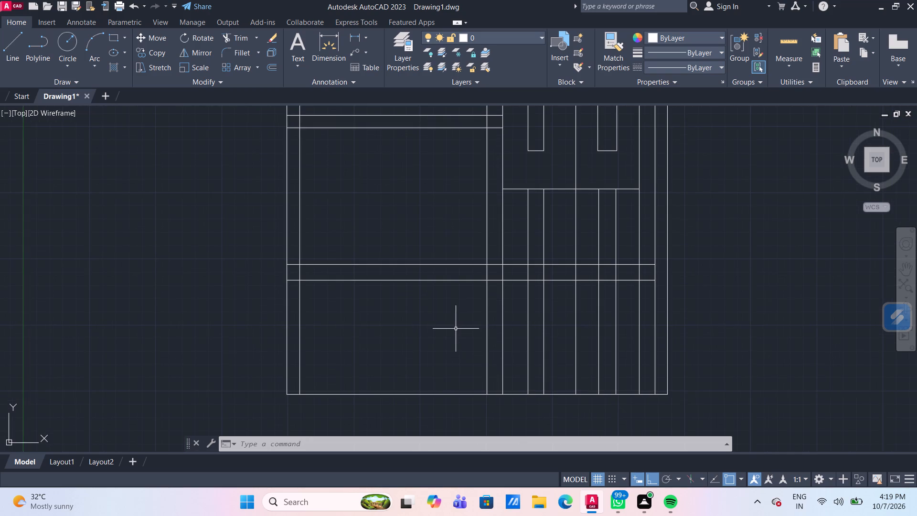
middle_drag(452, 329, 386, 317)
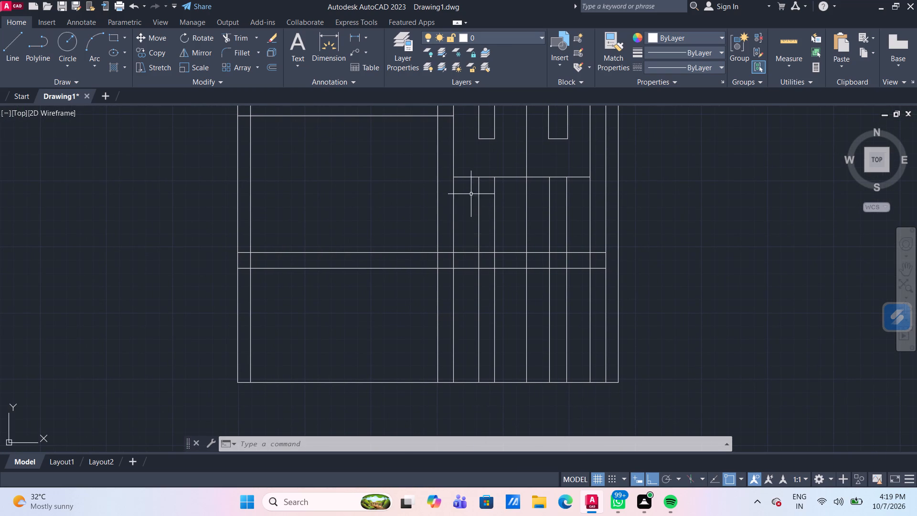
Delete the two pairs of narrow strip verticals that run below the façade panel's bottom line to the ground.
scroll(455, 257, up, 1)
middle_drag(454, 257, 415, 253)
scroll(414, 252, down, 2)
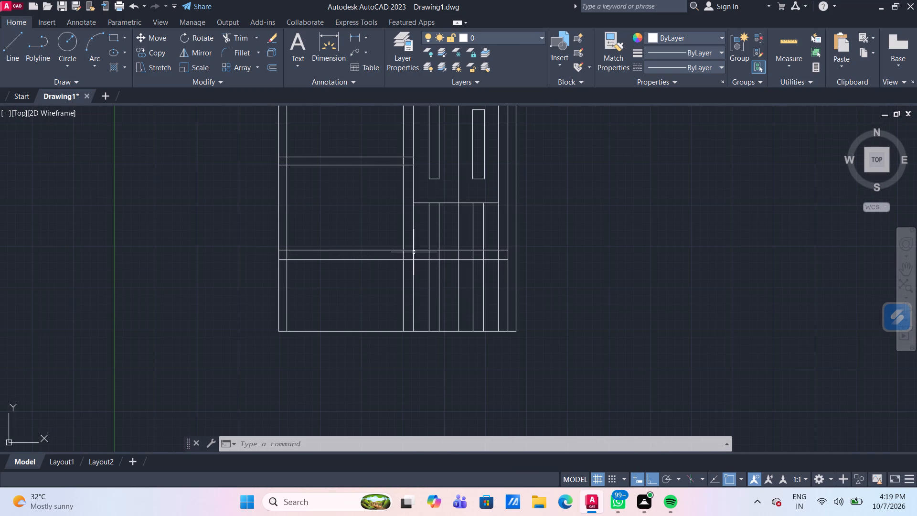
scroll(433, 268, up, 1)
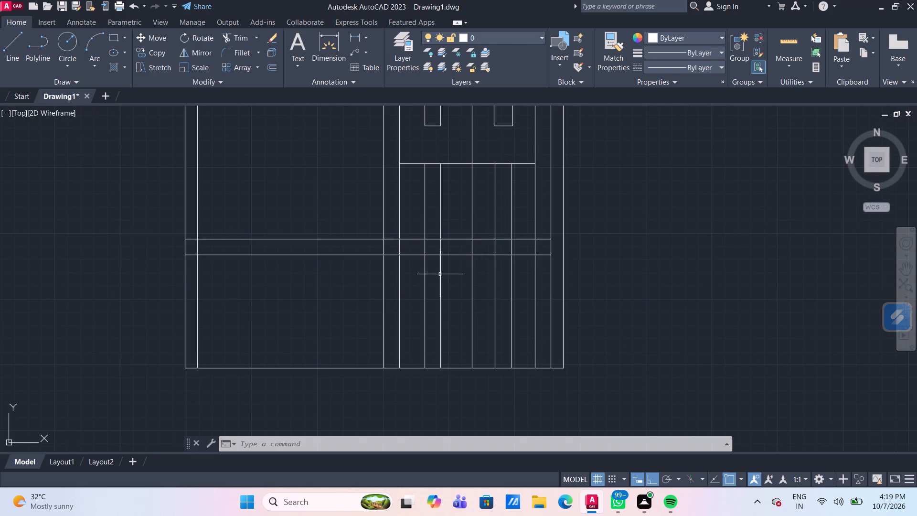
click(417, 298)
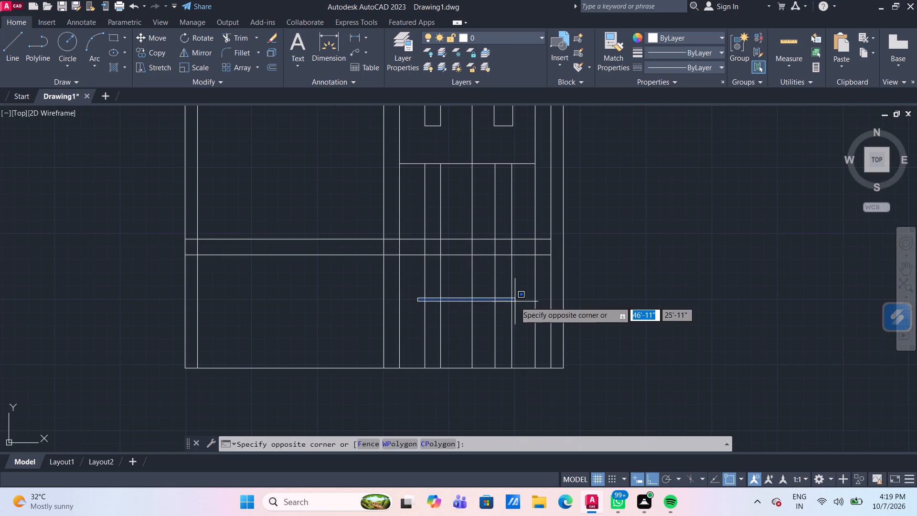
click(515, 301)
click(515, 301)
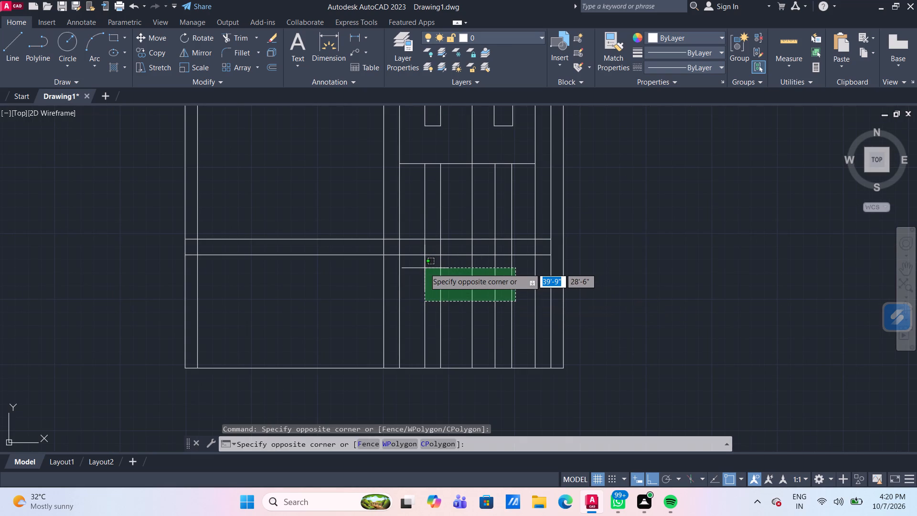
click(485, 276)
click(451, 281)
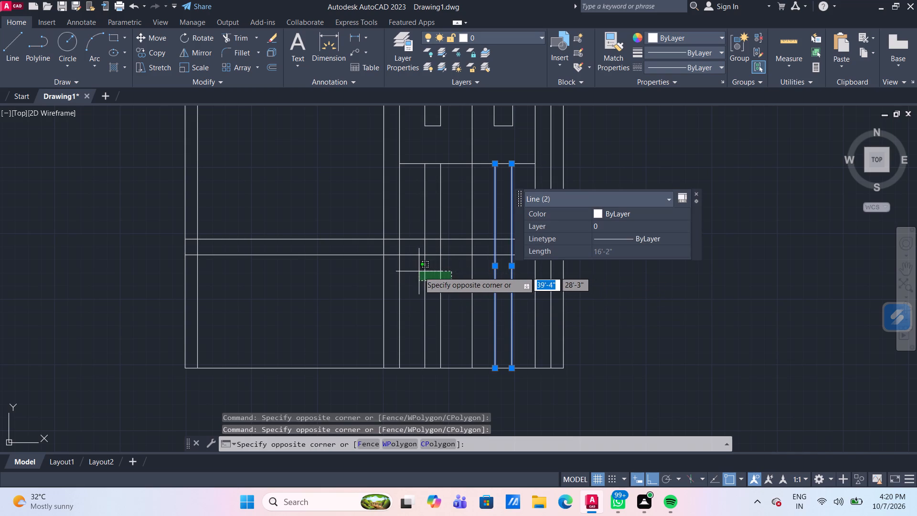
click(416, 271)
key(Delete)
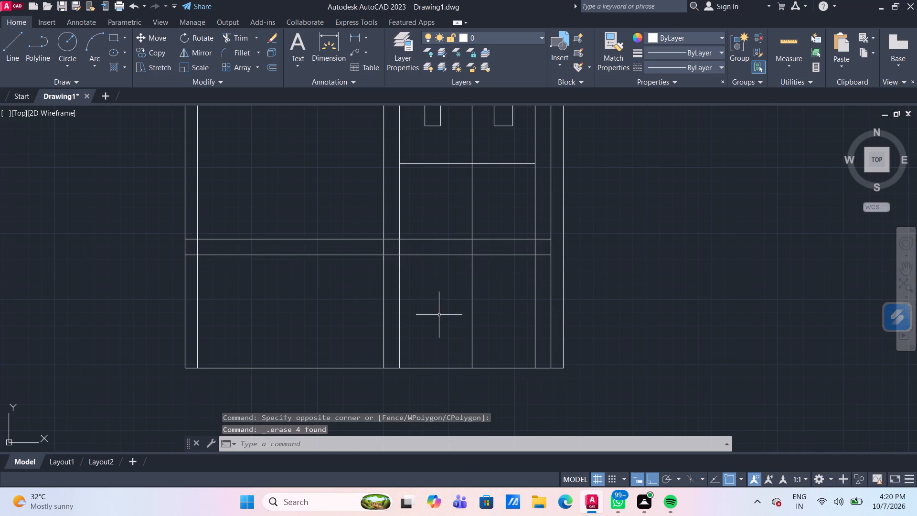
Draw a freely angled line about 4'-10" long at 170° from the left end of the façade panel's bottom line, crossing the adjacent vertical.
middle_drag(436, 304, 440, 311)
scroll(439, 306, down, 1)
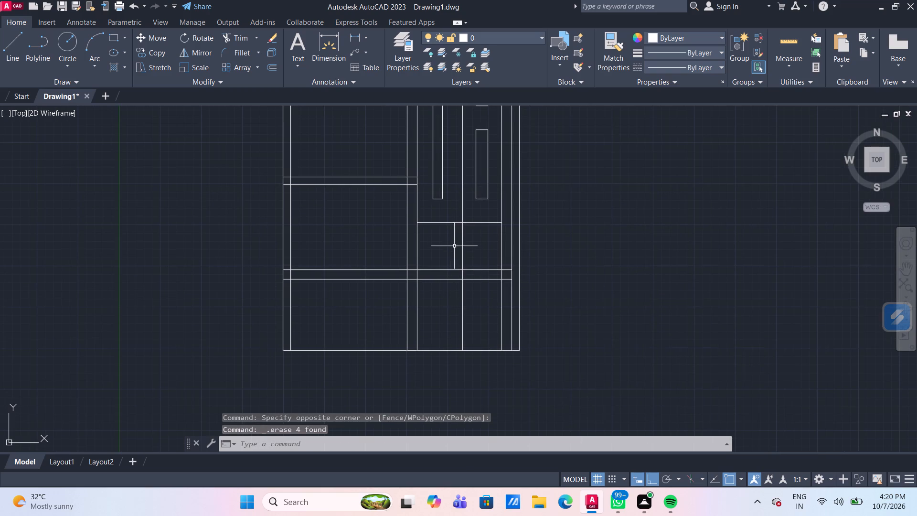
scroll(460, 254, up, 1)
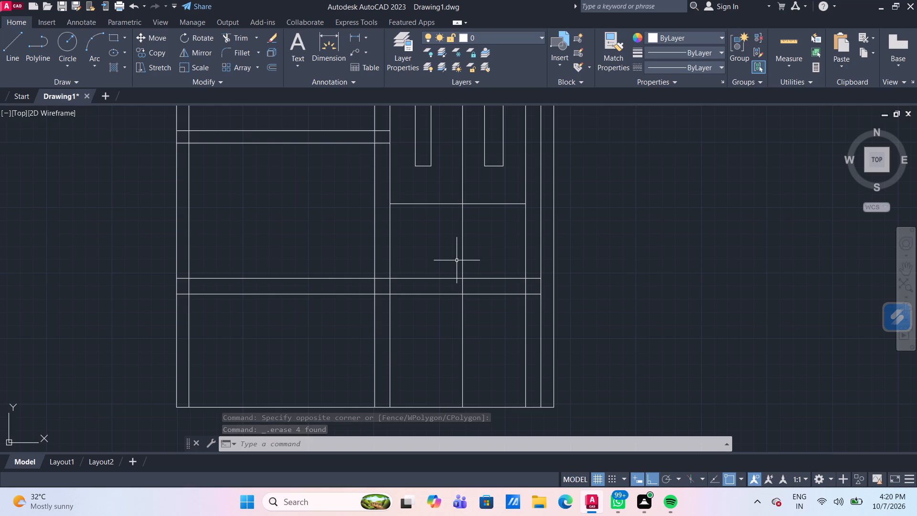
middle_drag(229, 361, 268, 330)
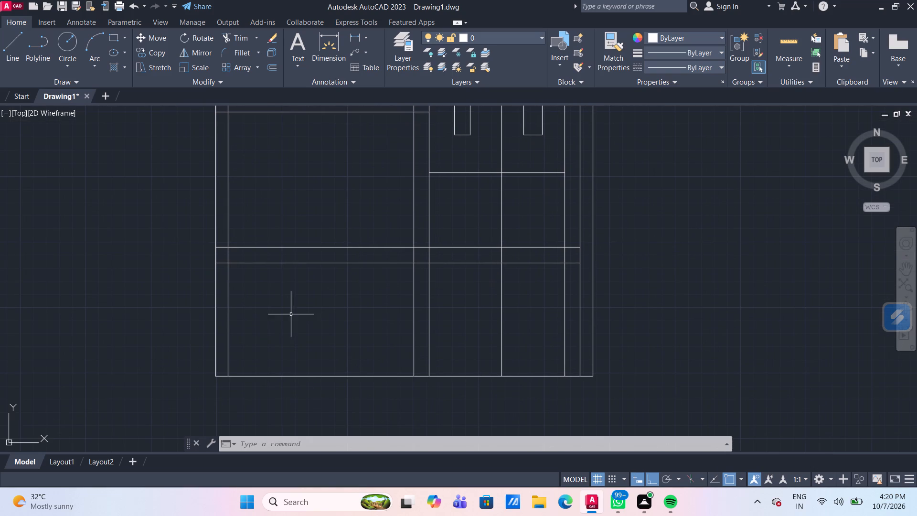
scroll(469, 205, down, 1)
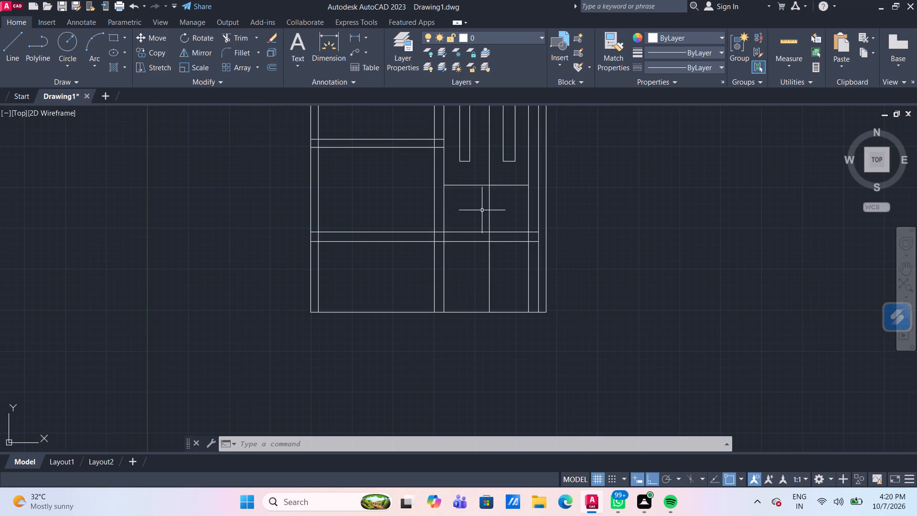
middle_drag(482, 210, 427, 240)
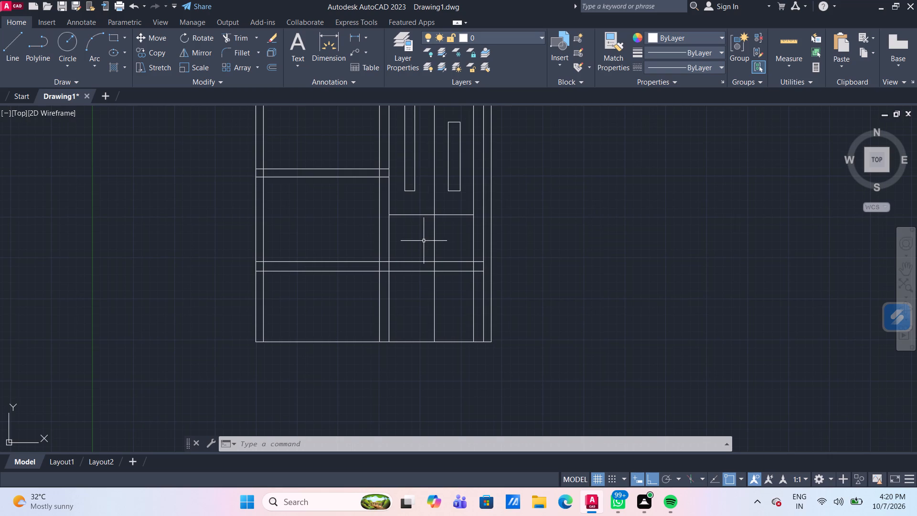
scroll(417, 228, up, 1)
click(18, 43)
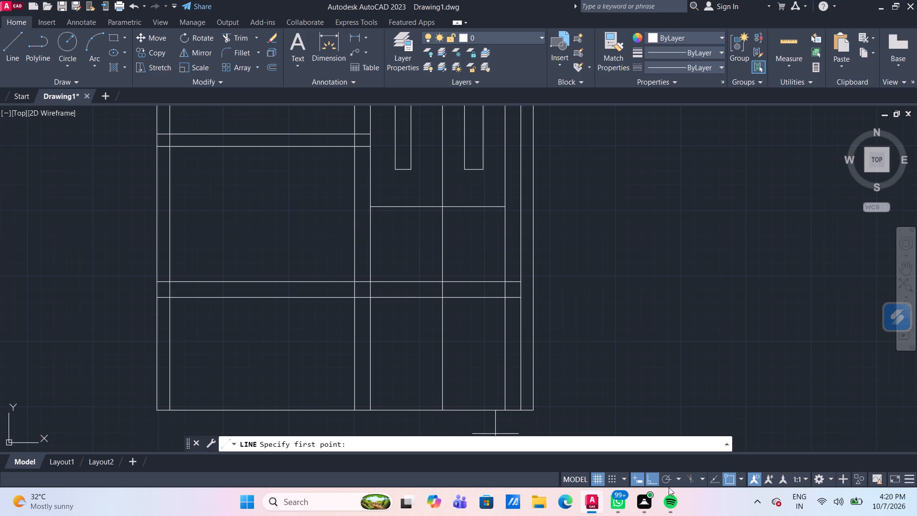
click(650, 475)
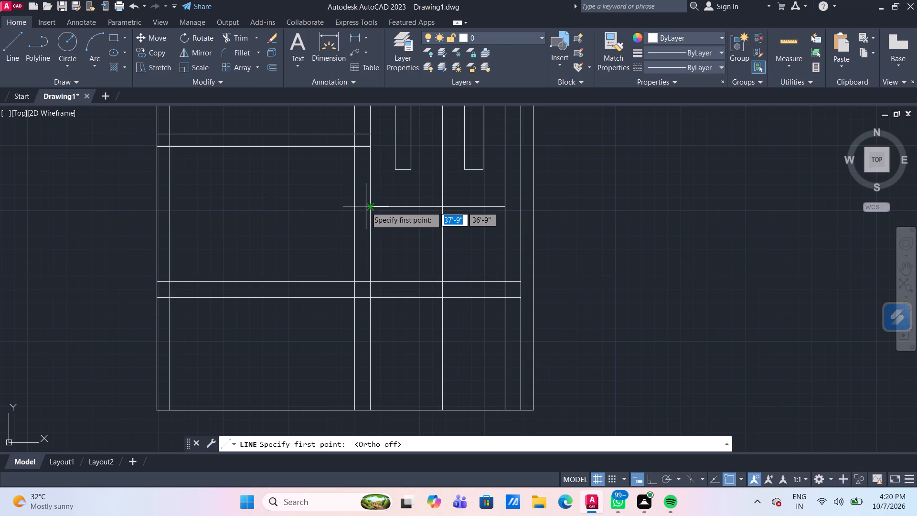
click(370, 208)
scroll(339, 193, up, 2)
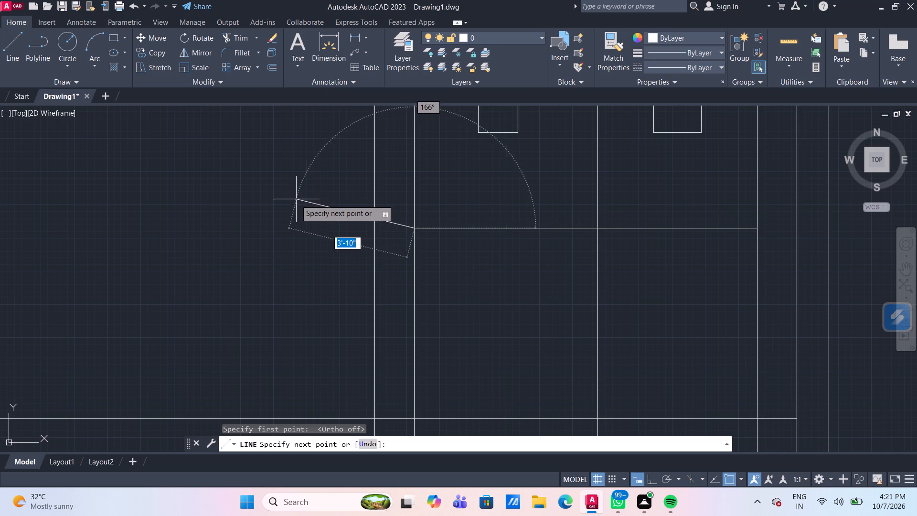
click(263, 201)
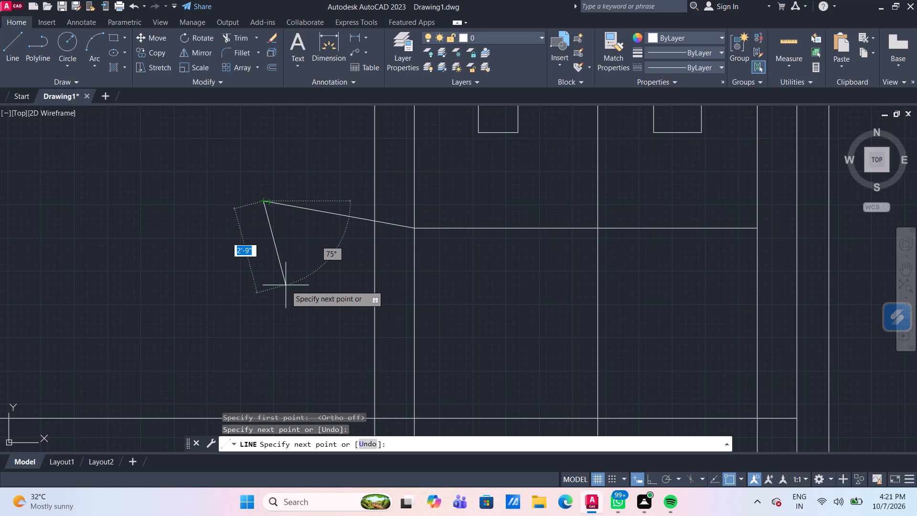
key(Escape)
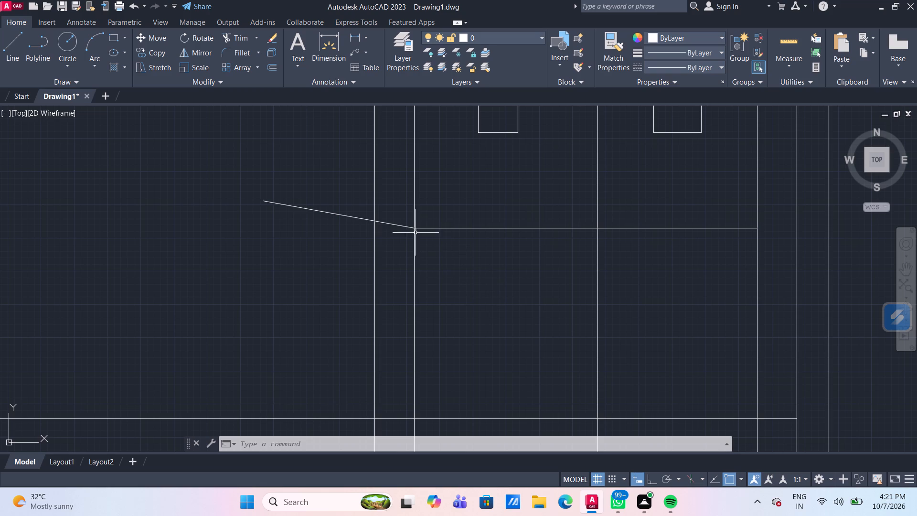
Rotate the slanted line about its end at the panel's bottom-left corner so it slopes downward to the left.
click(335, 214)
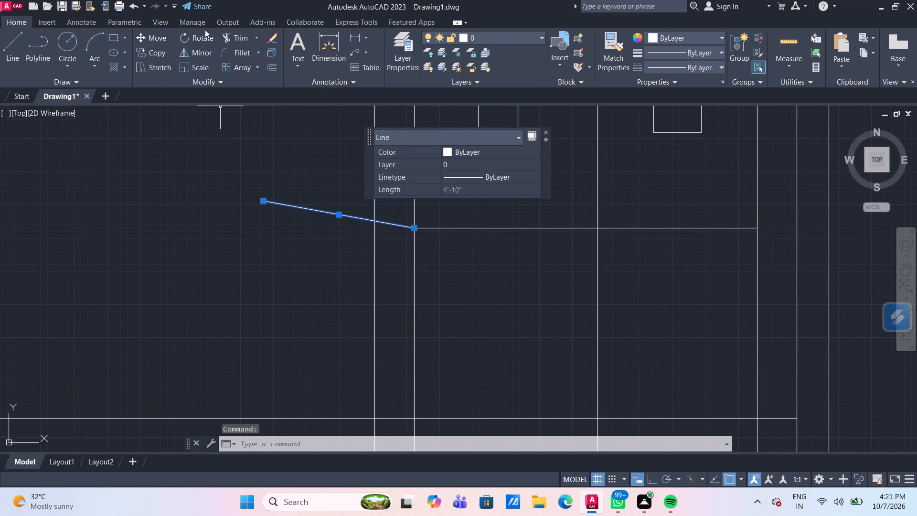
click(194, 37)
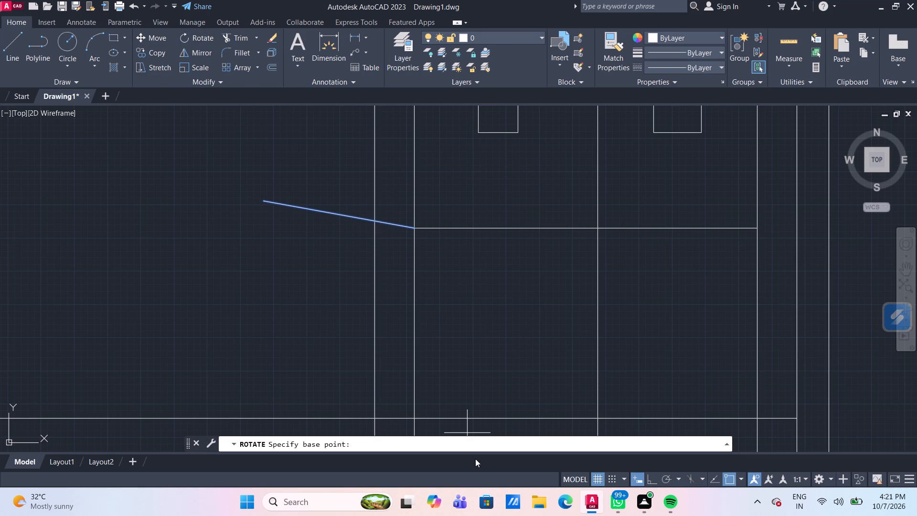
click(654, 481)
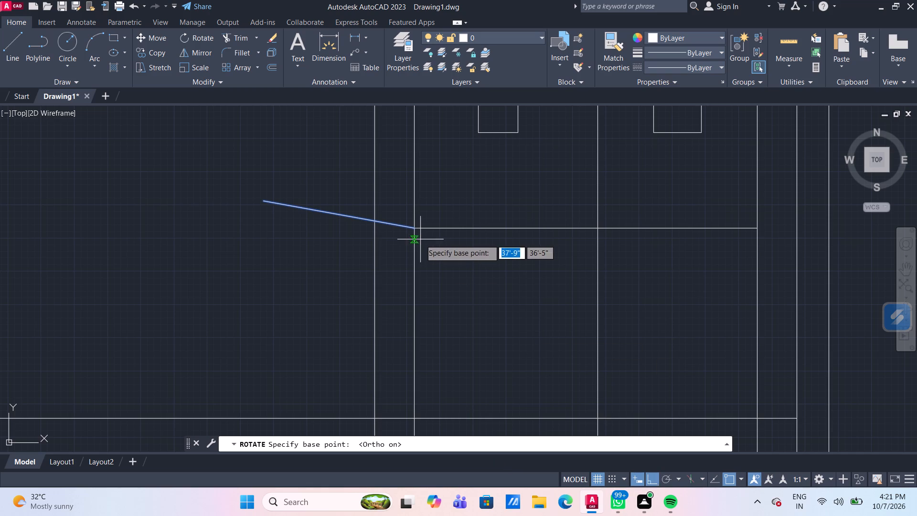
click(416, 230)
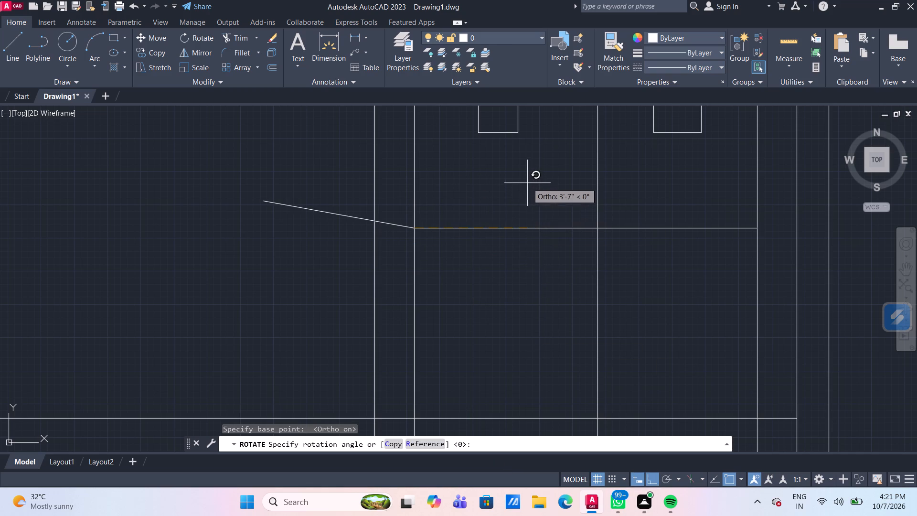
click(652, 480)
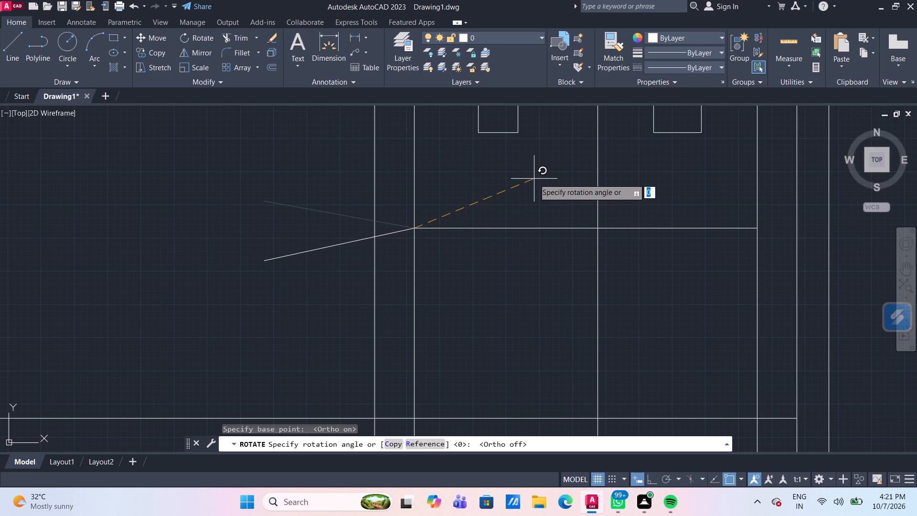
click(534, 179)
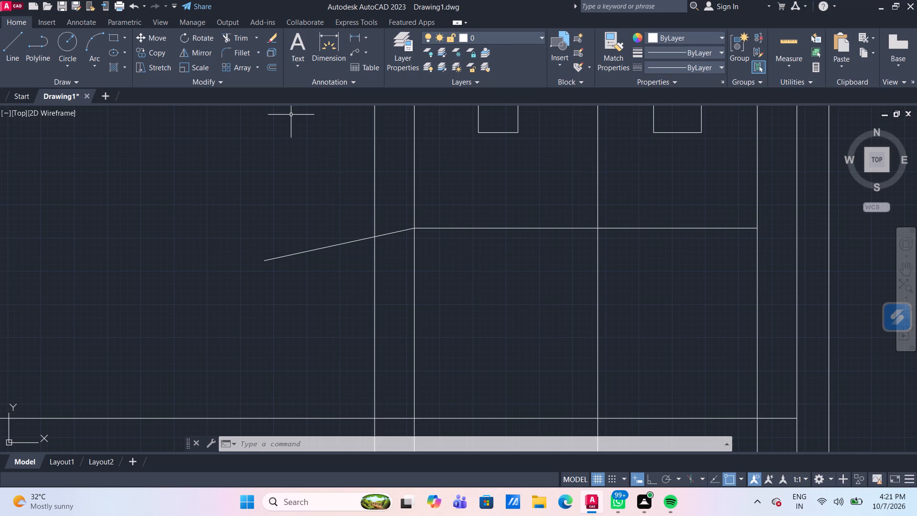
Draw a horizontal line about 12' long from the slanted line's crossing with the outer vertical to the panel's right edge.
click(18, 46)
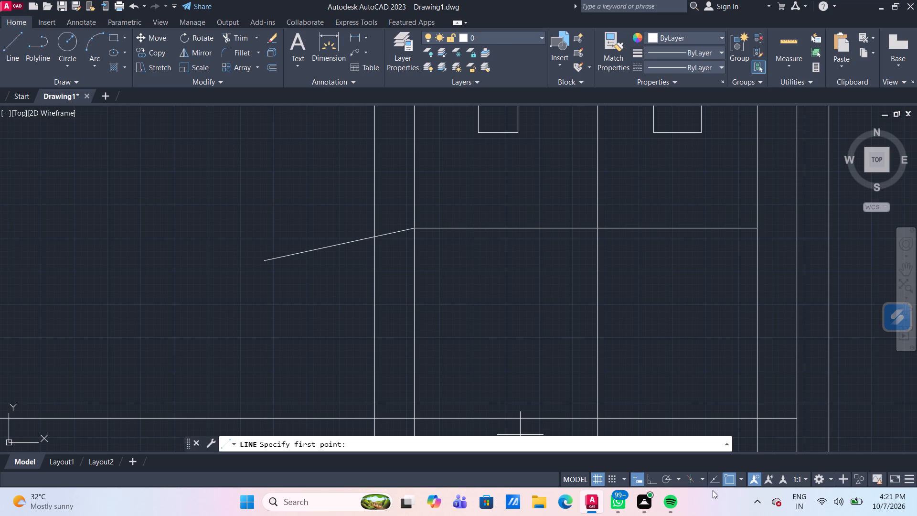
click(648, 479)
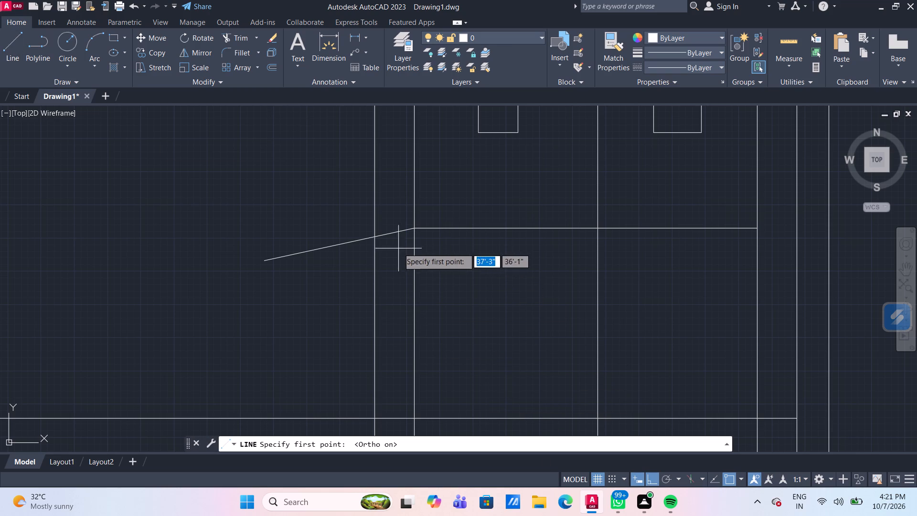
click(374, 236)
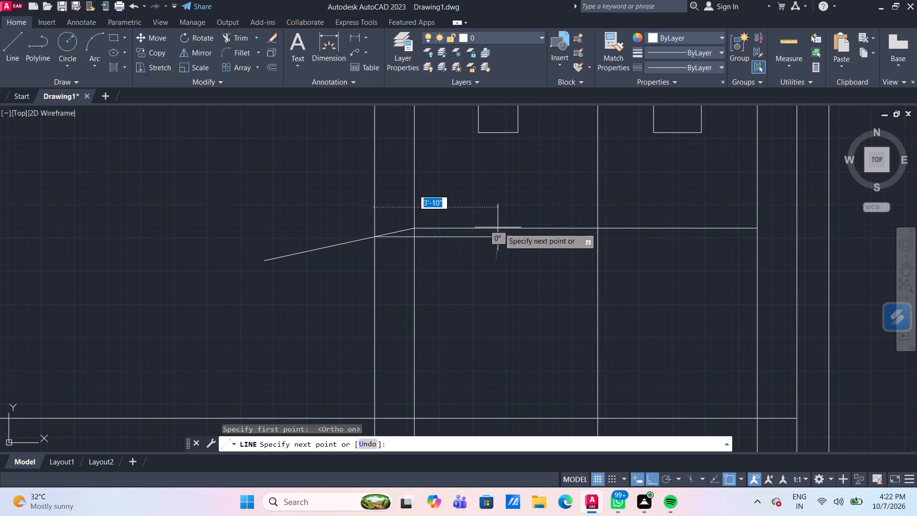
click(760, 240)
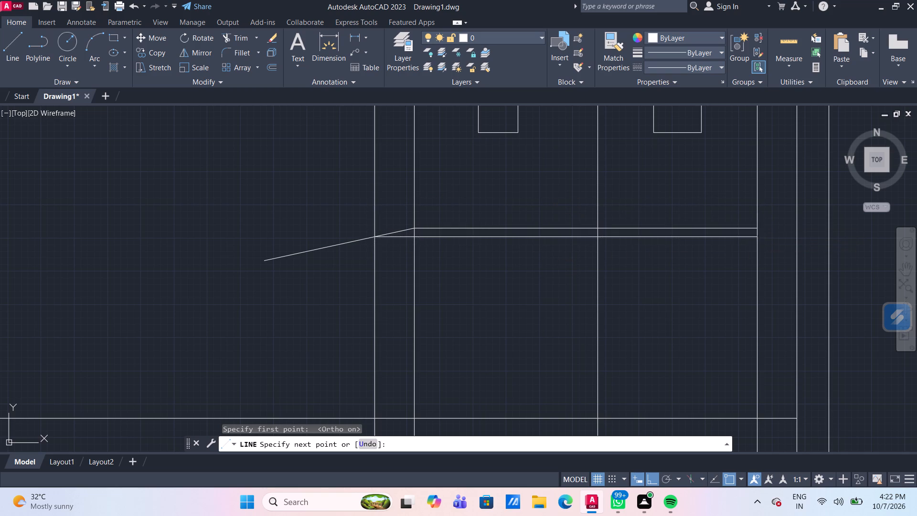
key(Escape)
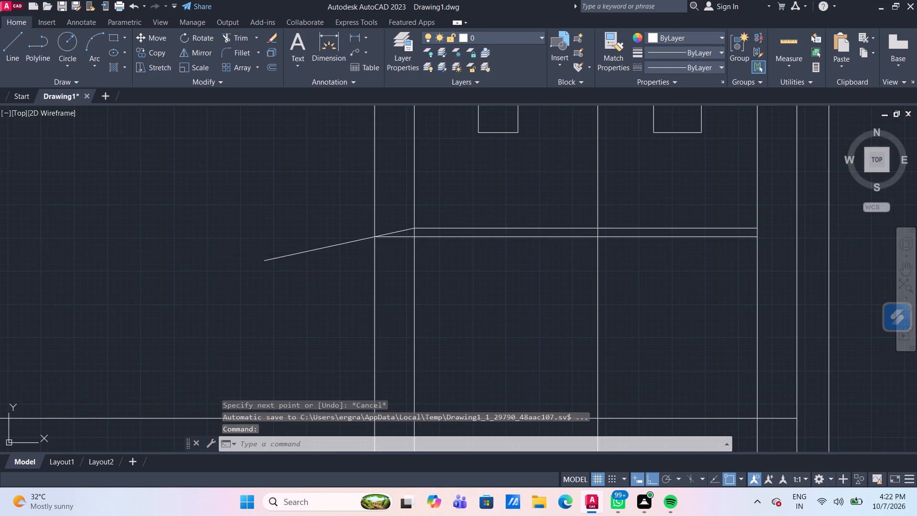
Trim the slanted line's overhang past the outer vertical, plus the inner and centre verticals within the thin band below the façade panel.
scroll(219, 322, up, 1)
scroll(308, 268, down, 2)
scroll(415, 243, up, 2)
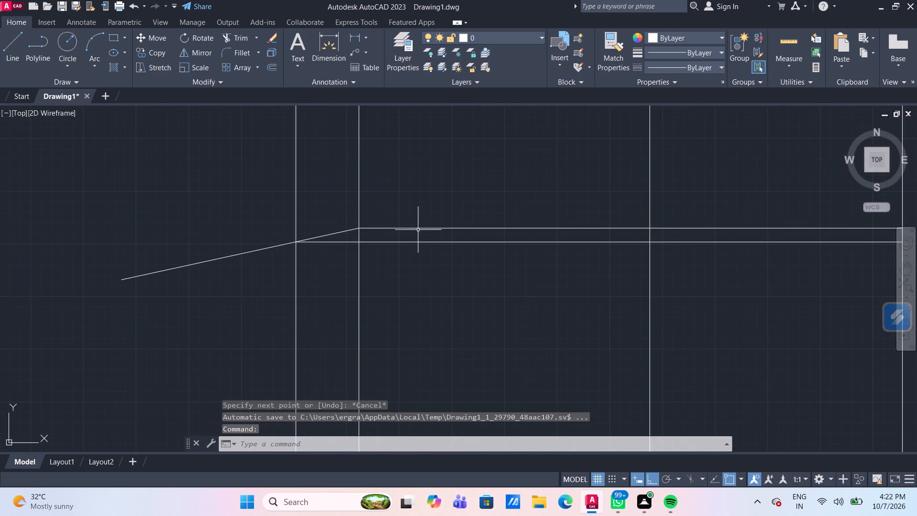
text(TR)
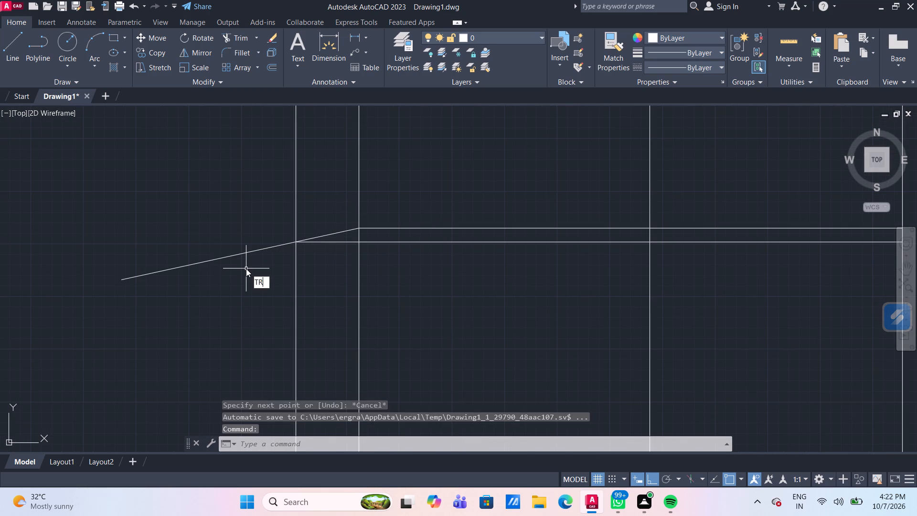
key(Return)
click(246, 269)
click(233, 234)
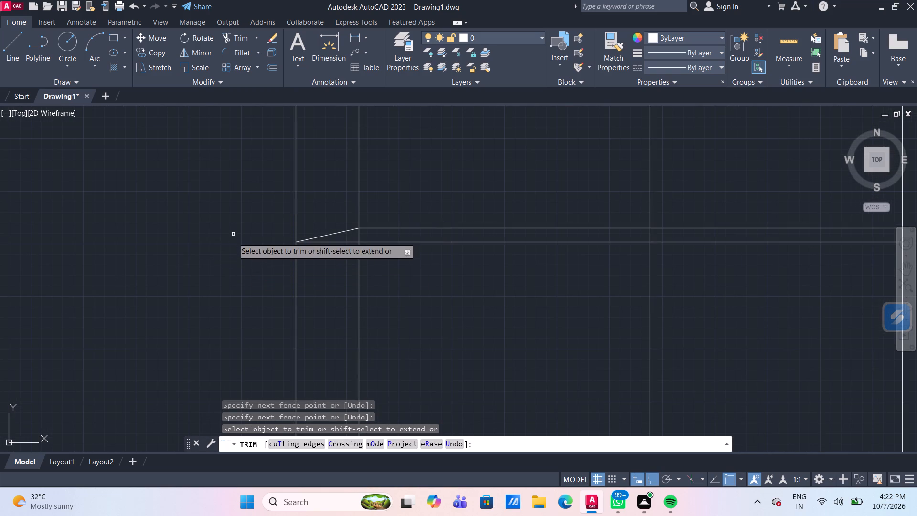
click(358, 235)
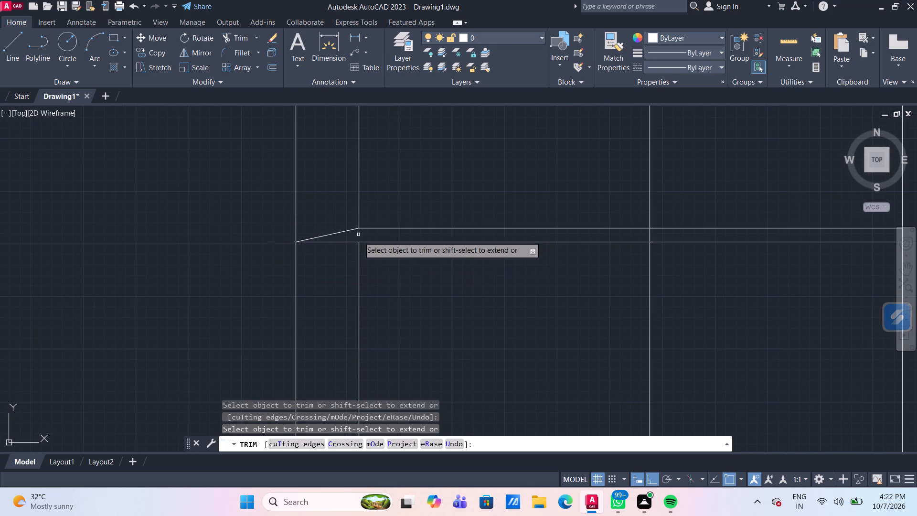
scroll(431, 295, down, 2)
scroll(496, 302, up, 1)
middle_drag(482, 301, 464, 301)
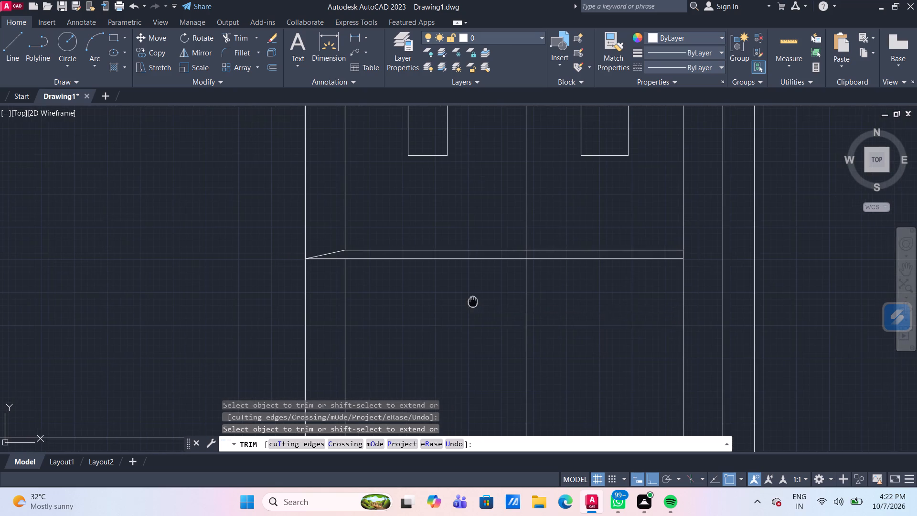
middle_drag(464, 301, 421, 295)
scroll(416, 301, down, 1)
scroll(455, 279, up, 2)
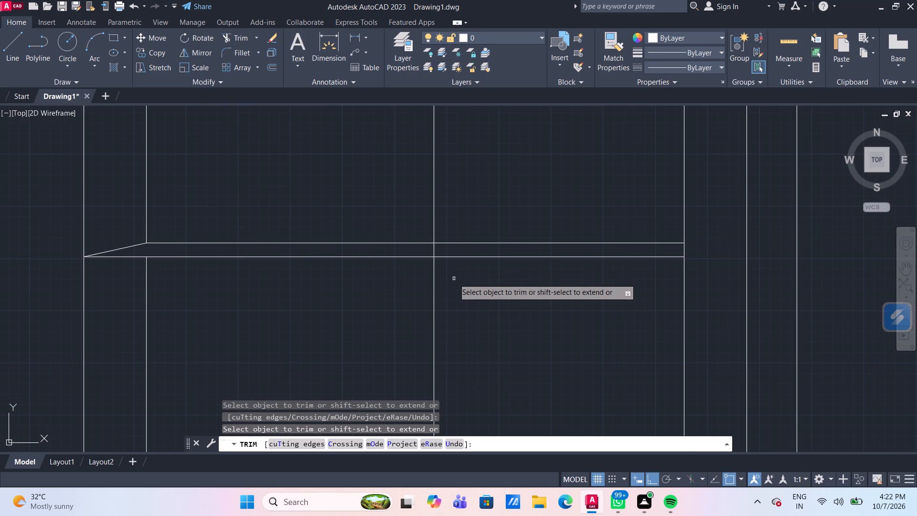
click(436, 247)
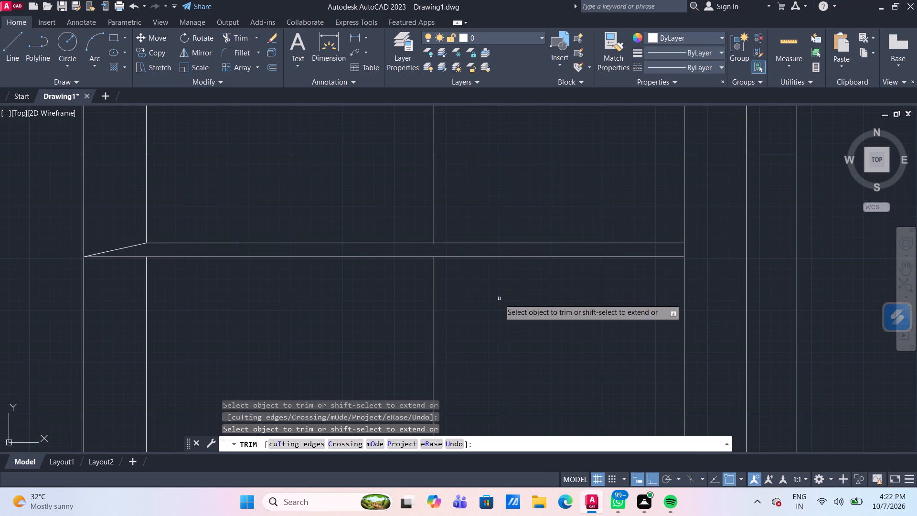
Trim away the inner vertical from the thin band below the façade panel down to the base line.
scroll(499, 299, down, 3)
middle_drag(440, 317, 444, 259)
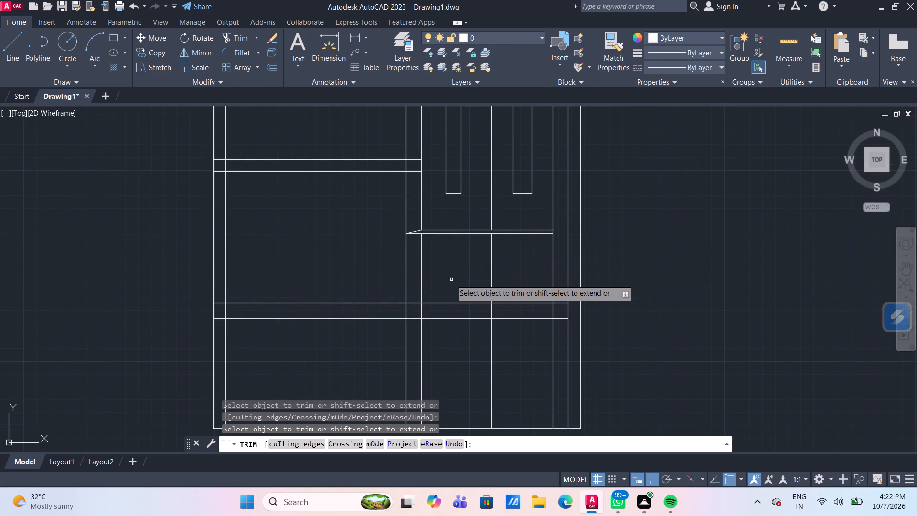
middle_drag(448, 272, 441, 248)
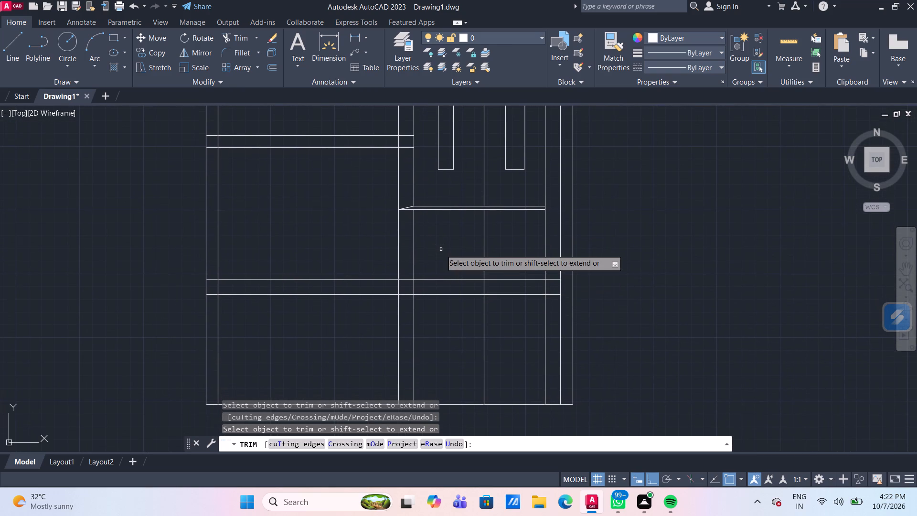
middle_drag(439, 248, 435, 232)
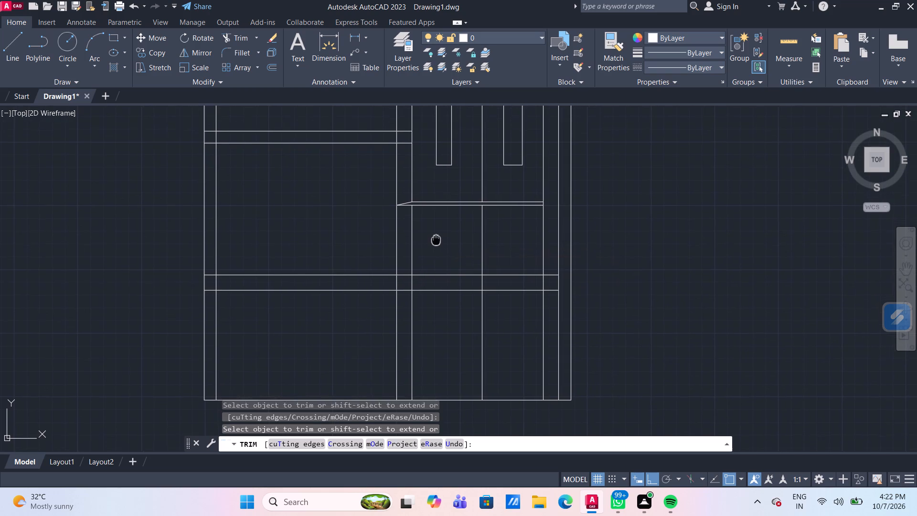
middle_drag(435, 232, 433, 212)
middle_drag(433, 212, 435, 234)
scroll(434, 239, up, 2)
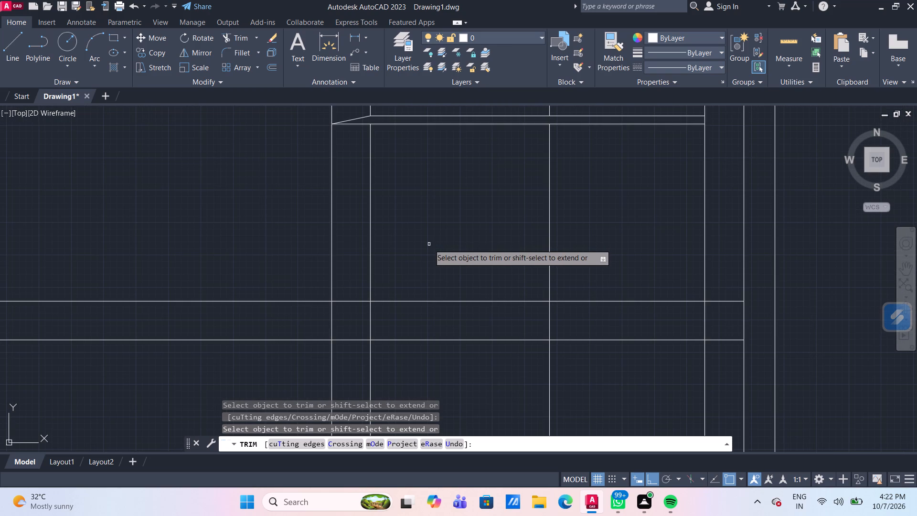
scroll(429, 244, down, 1)
middle_drag(429, 244, 432, 222)
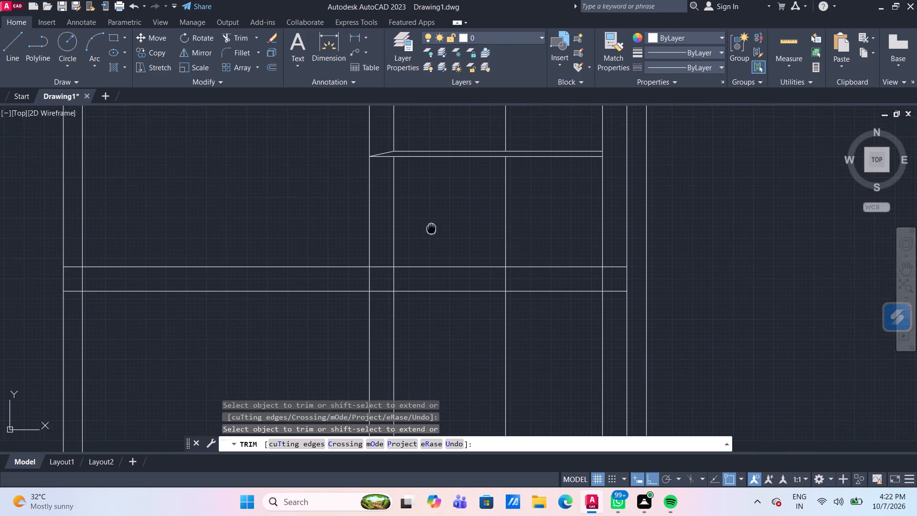
middle_drag(432, 222, 432, 220)
click(396, 213)
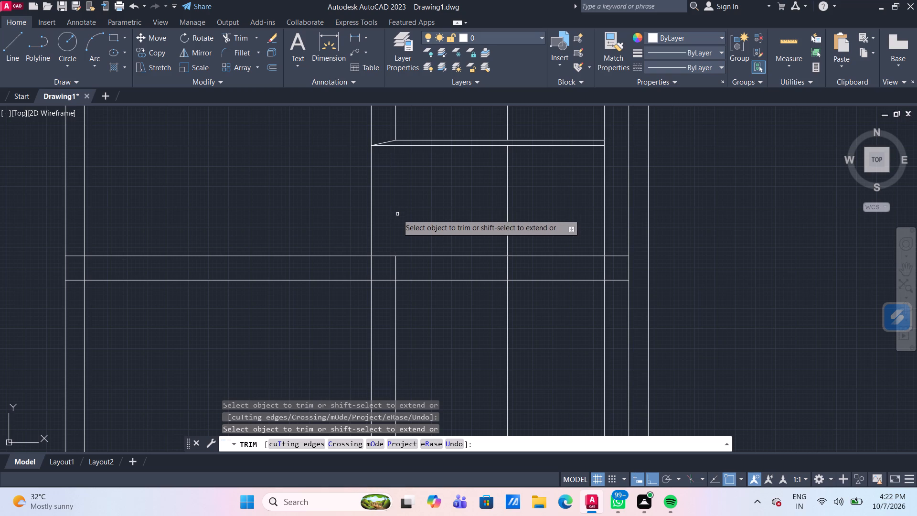
scroll(398, 223, down, 1)
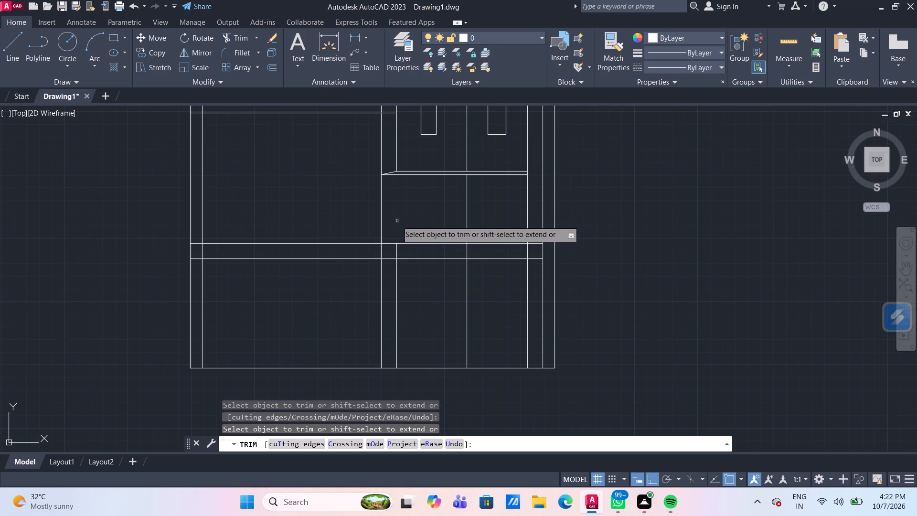
click(396, 277)
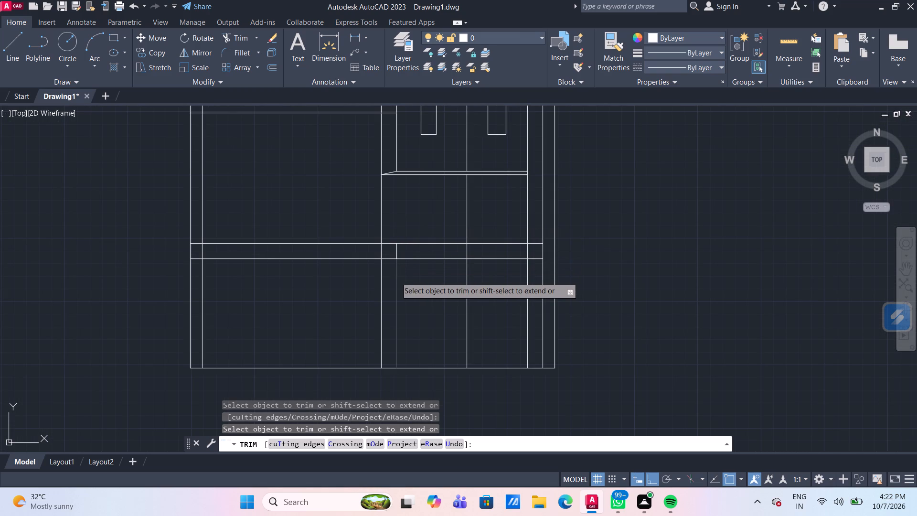
click(395, 251)
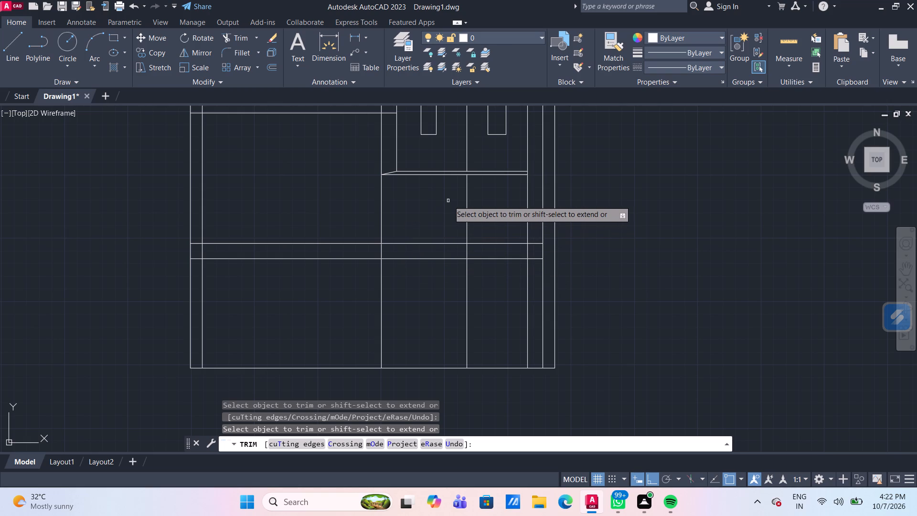
Trim away the centre vertical from below the façade panel's thin band down to the base line.
click(467, 202)
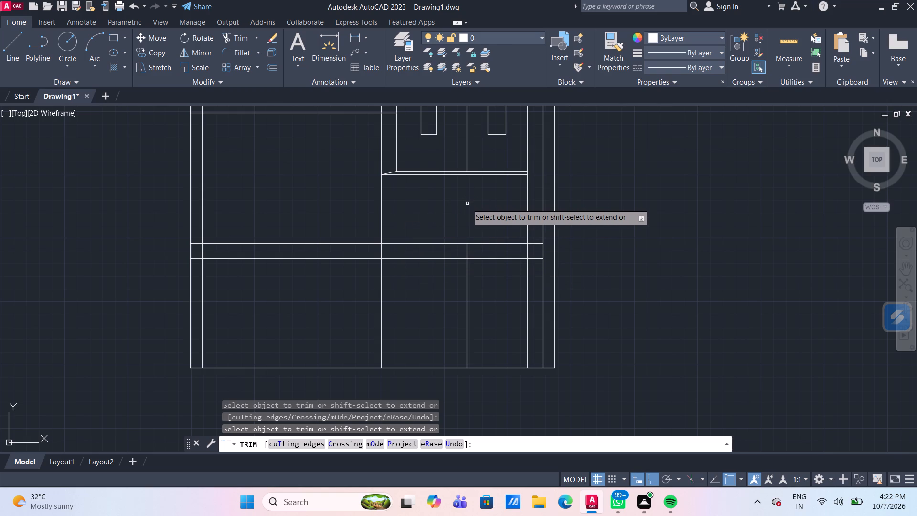
click(466, 251)
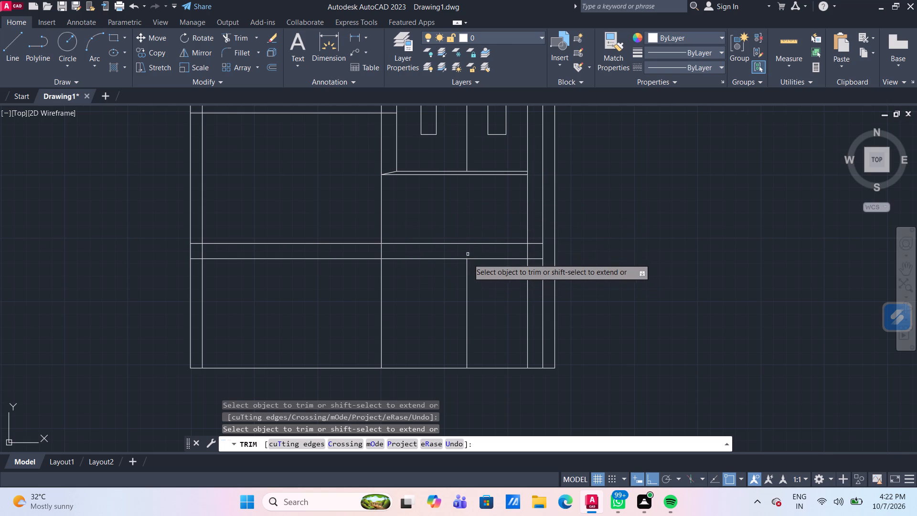
drag(450, 315, 458, 320)
click(468, 303)
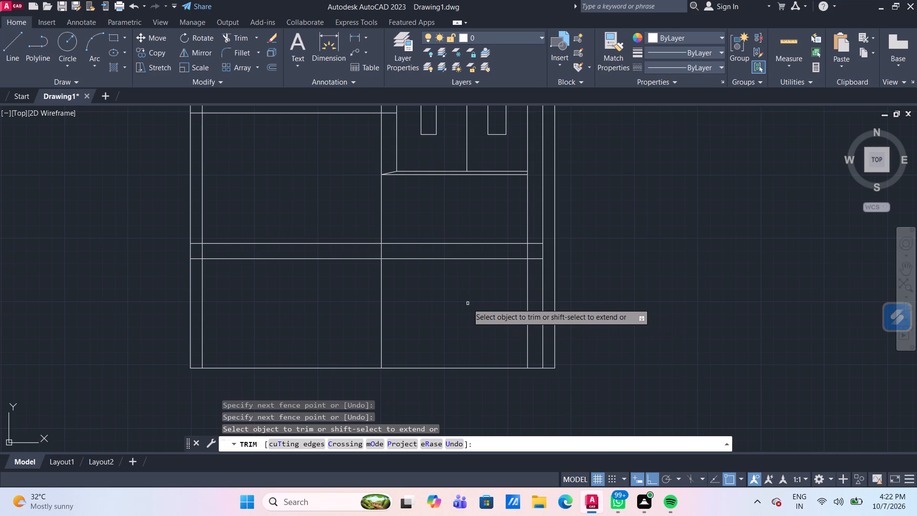
scroll(468, 303, down, 1)
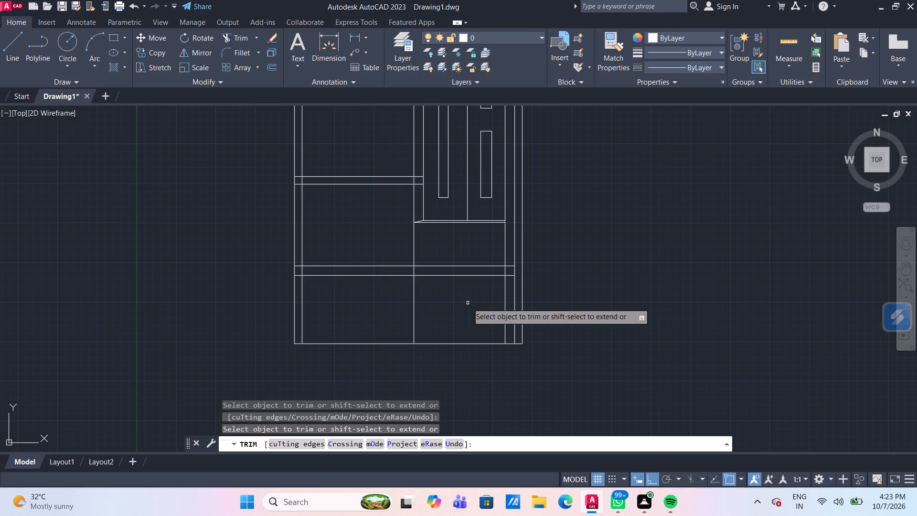
Trim the panel's right vertical above the floor band, the outer right vertical from the band downward, and the lower band line's end between them.
click(505, 238)
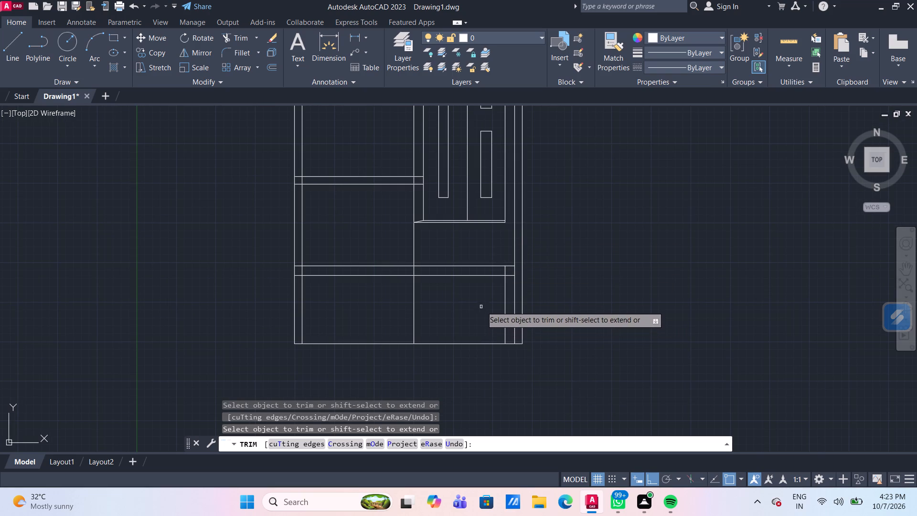
scroll(565, 281, up, 1)
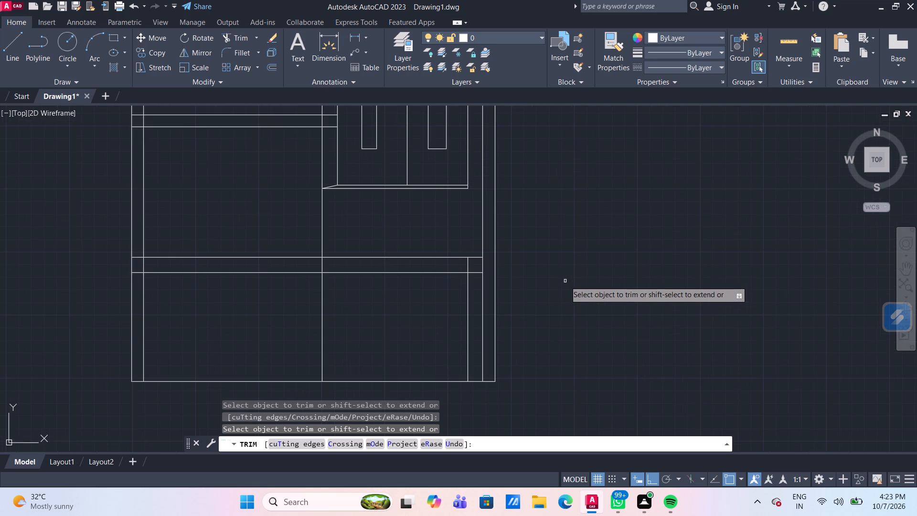
click(484, 264)
click(476, 272)
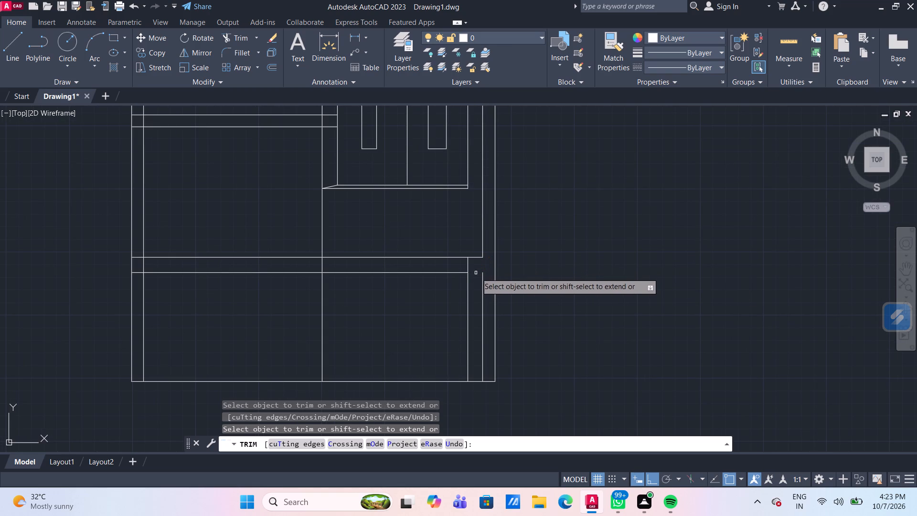
click(482, 279)
scroll(570, 293, down, 1)
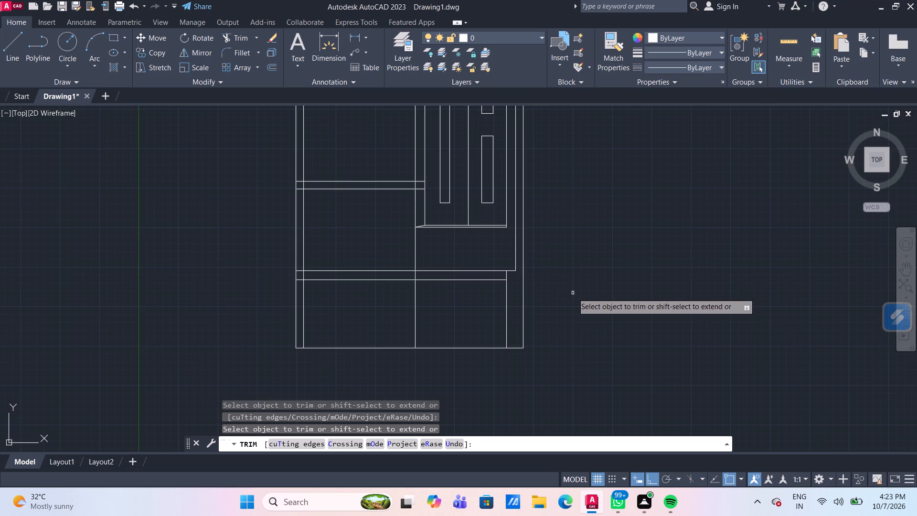
middle_drag(590, 311, 579, 276)
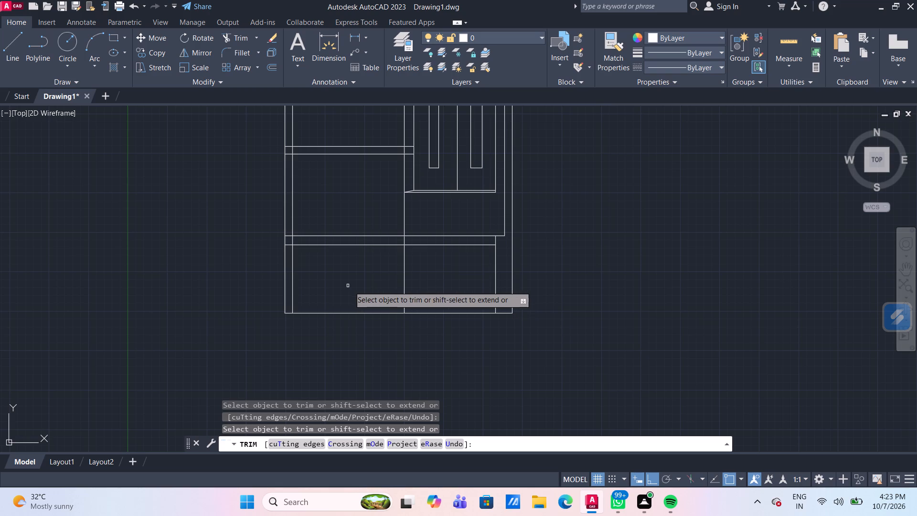
key(Escape)
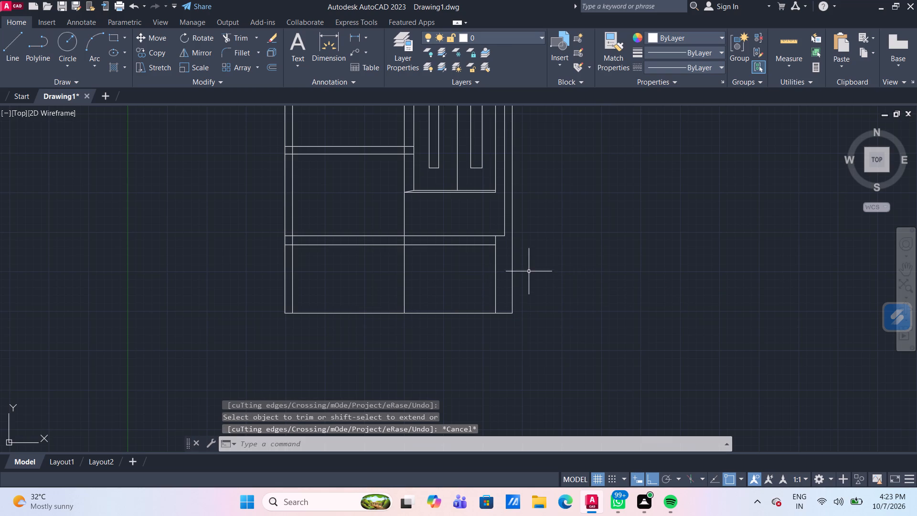
Check the ground storey's dimensions near its left side with Quick Measure.
click(797, 42)
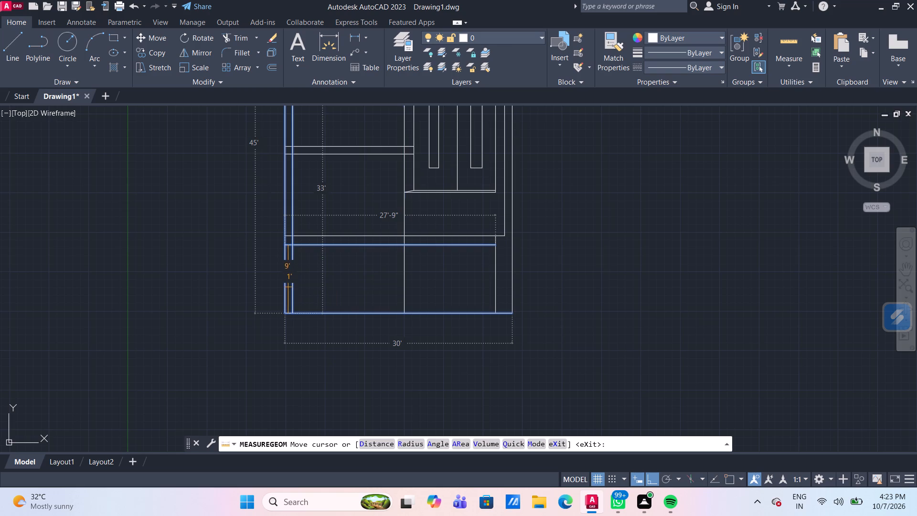
key(Escape)
Draw a 1'3" line rightward from the left inner vertical along the lower floor-band line, continuing straight down to the base line.
scroll(311, 286, up, 1)
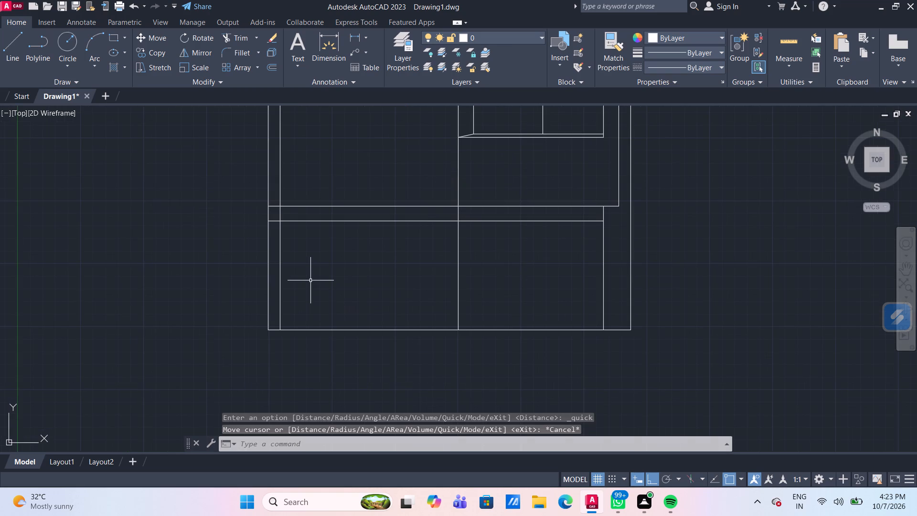
middle_drag(310, 280, 300, 318)
key(l)
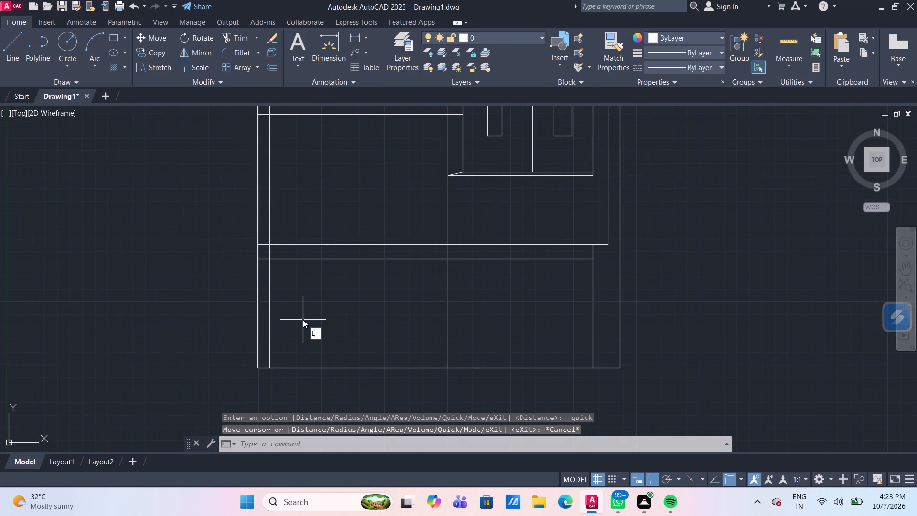
key(Return)
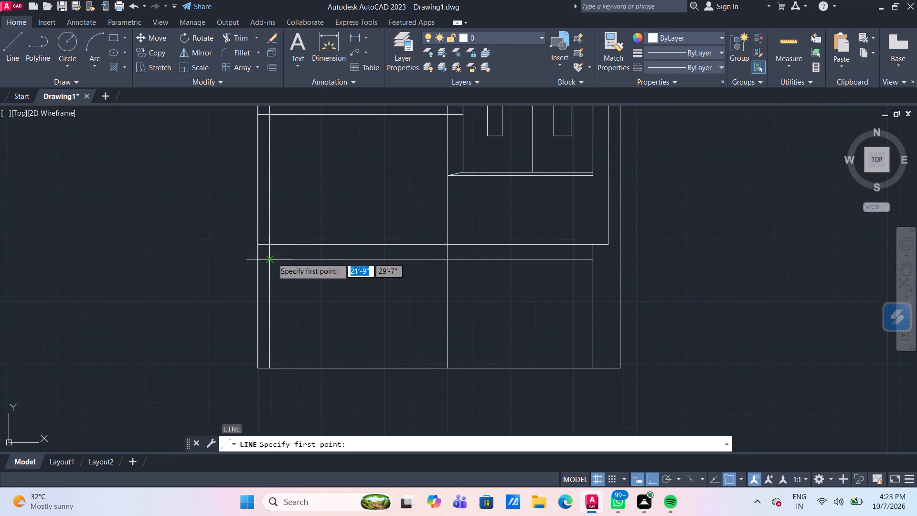
click(272, 258)
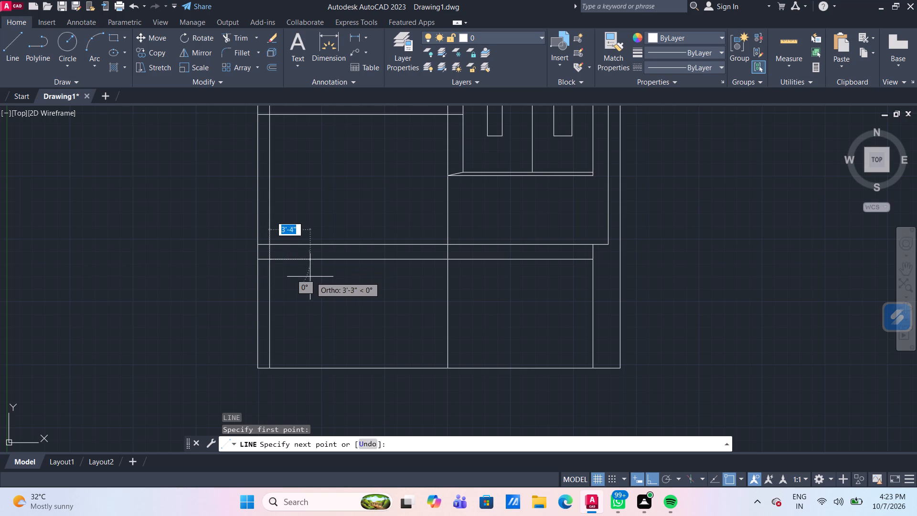
text(1'3")
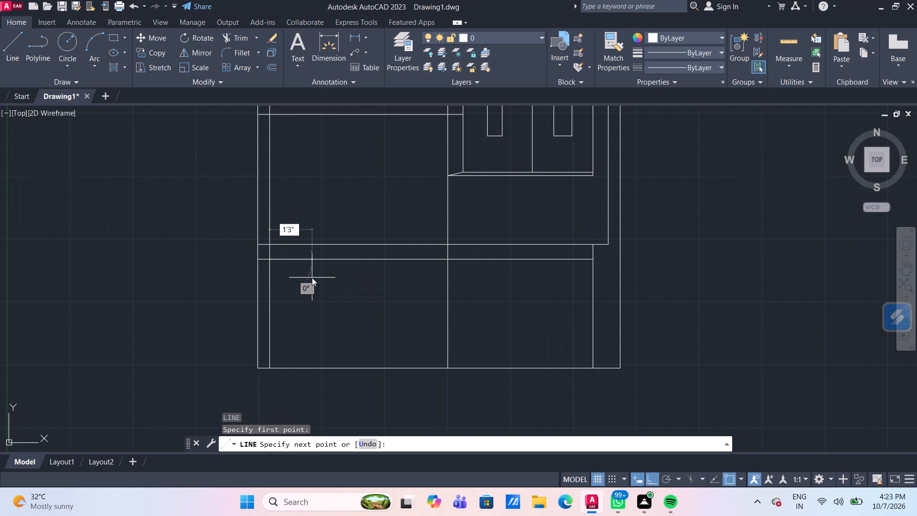
key(Return)
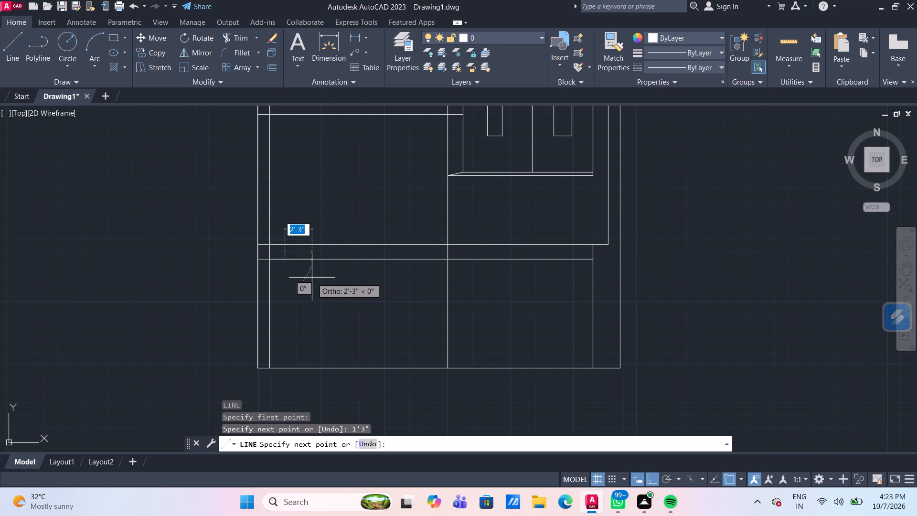
click(285, 369)
key(Return)
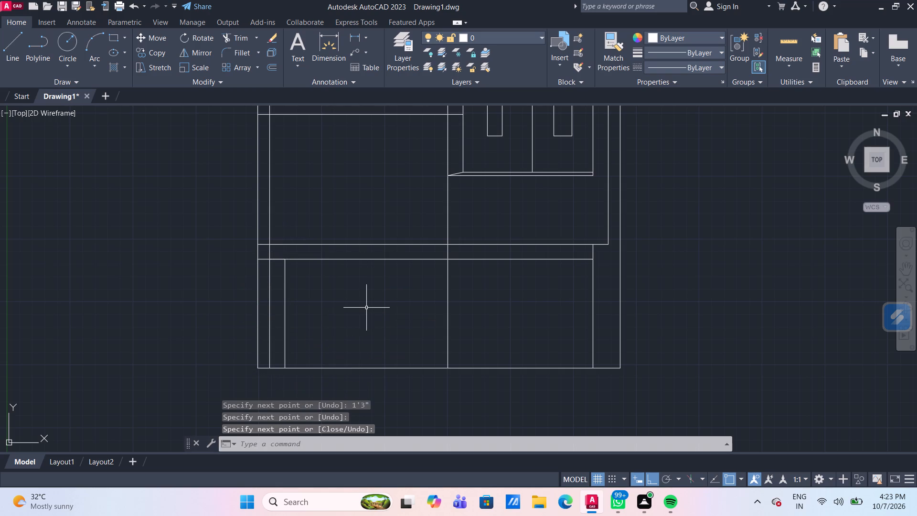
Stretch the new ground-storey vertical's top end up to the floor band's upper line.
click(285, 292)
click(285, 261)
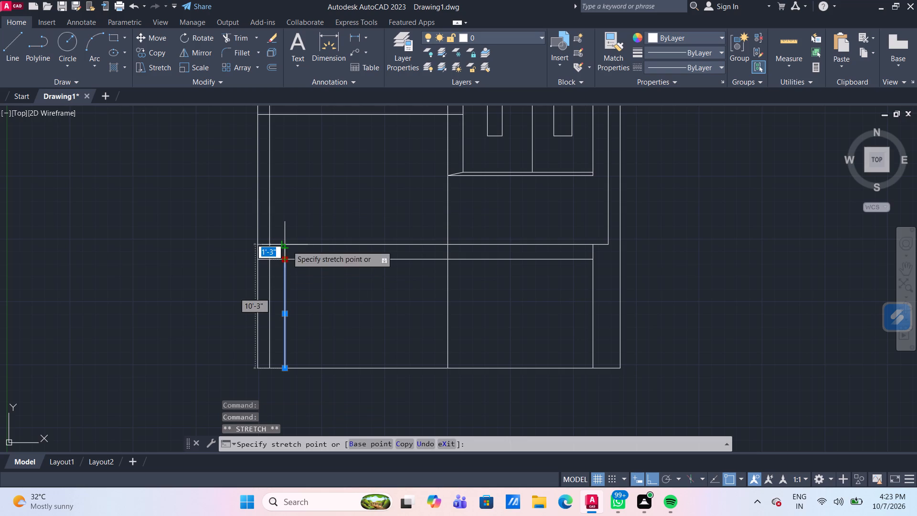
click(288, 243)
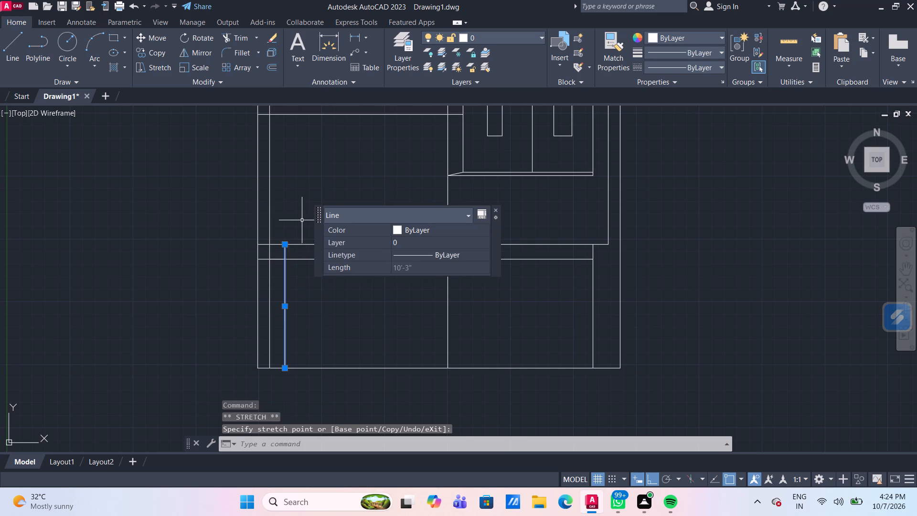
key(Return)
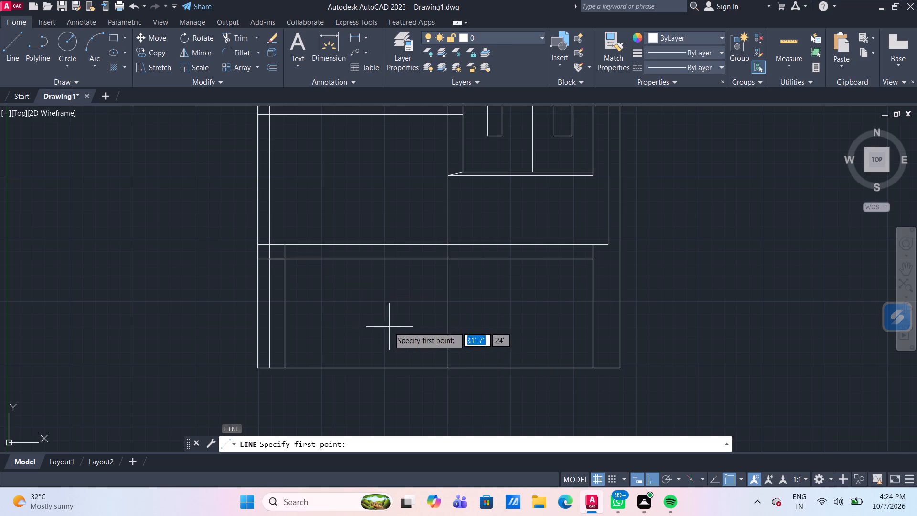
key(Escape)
Trim the left inner vertical below the floor band's upper line, the new vertical within the band, and the lower band line left of it.
text(TR)
key(Return)
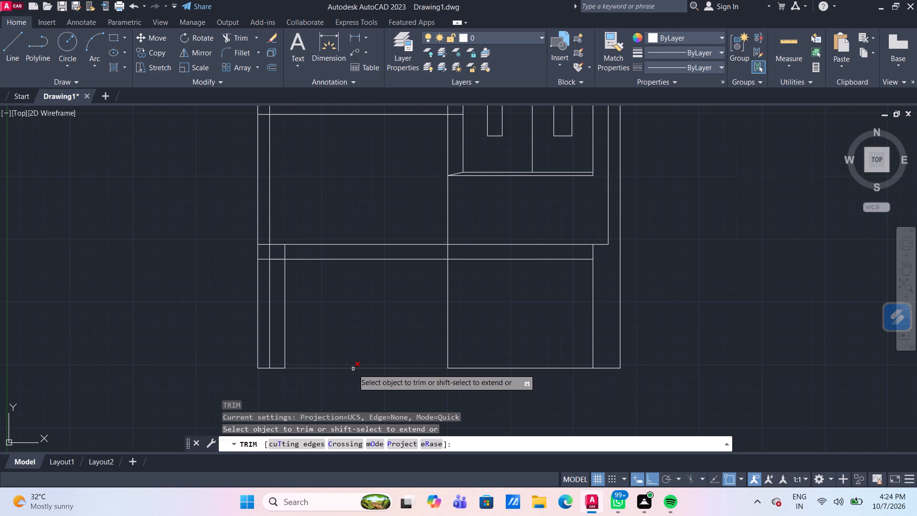
click(270, 249)
click(285, 252)
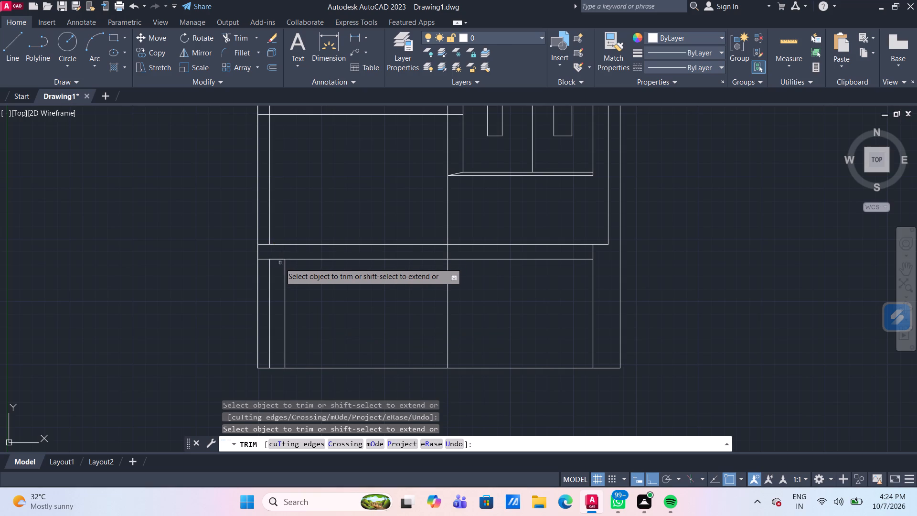
click(280, 260)
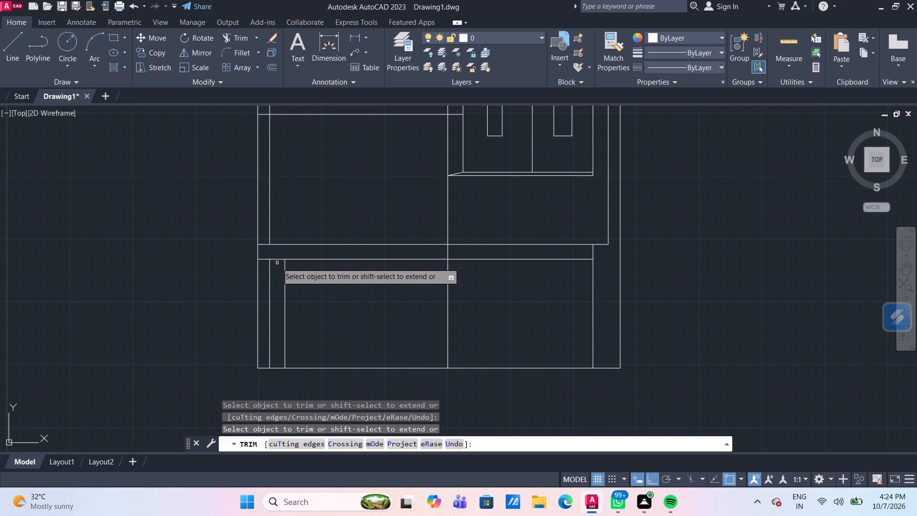
click(271, 268)
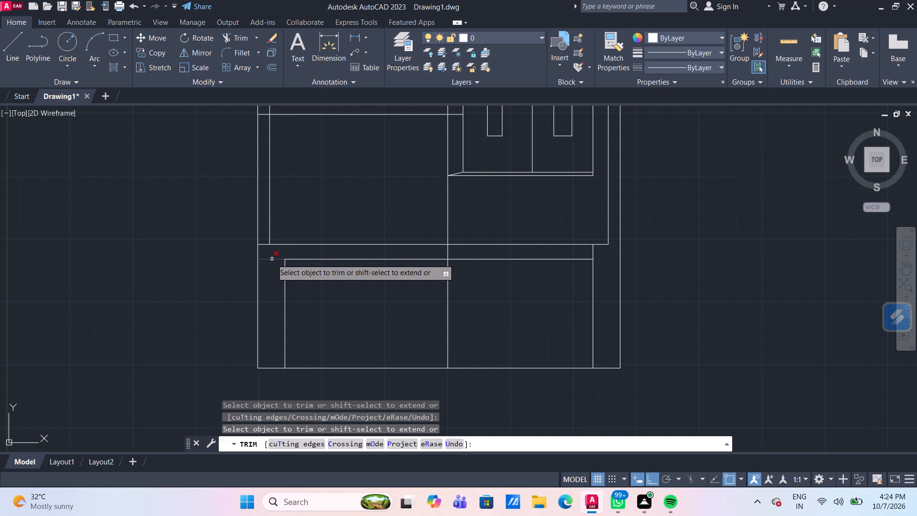
click(272, 259)
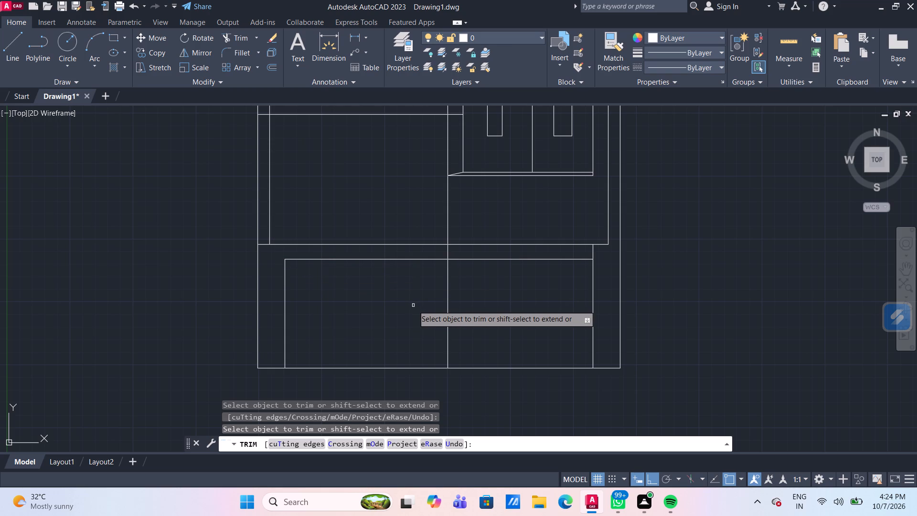
Check the ground storey's opening width and height with Quick Measure.
key(Escape)
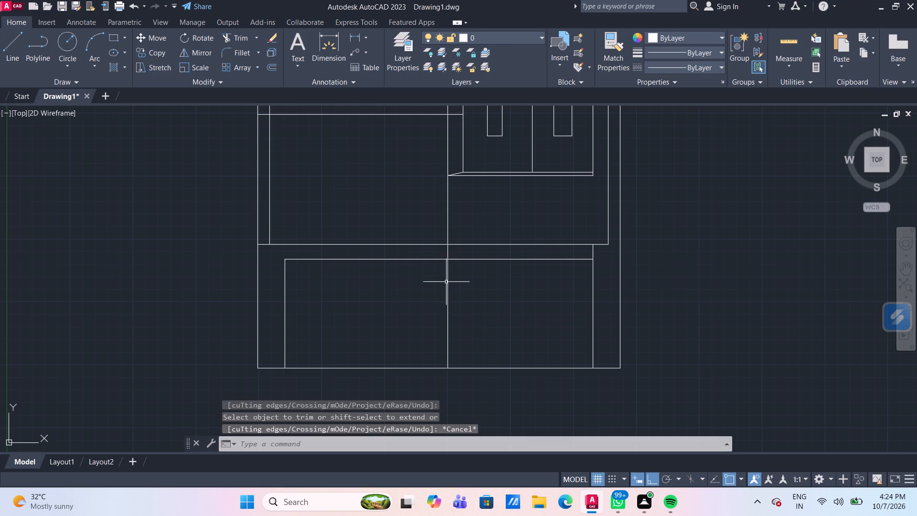
scroll(405, 311, down, 2)
middle_drag(385, 320, 320, 290)
scroll(318, 288, up, 2)
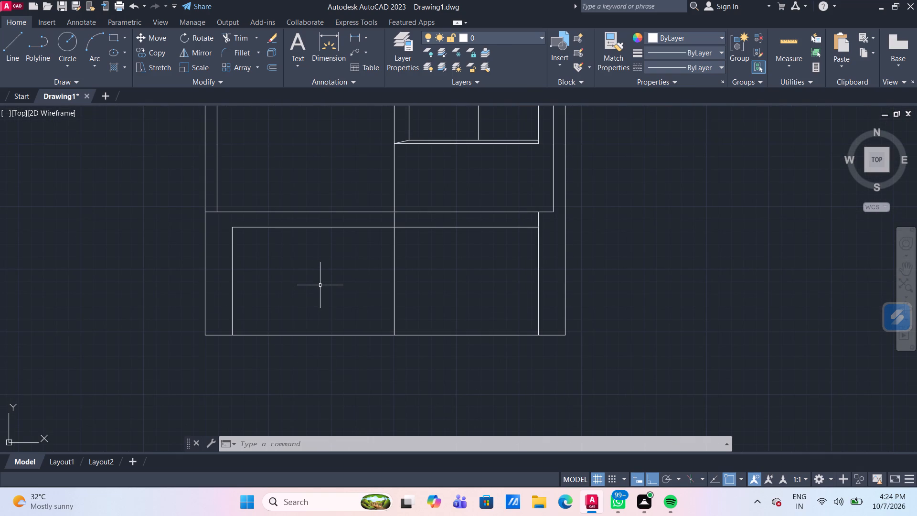
click(791, 40)
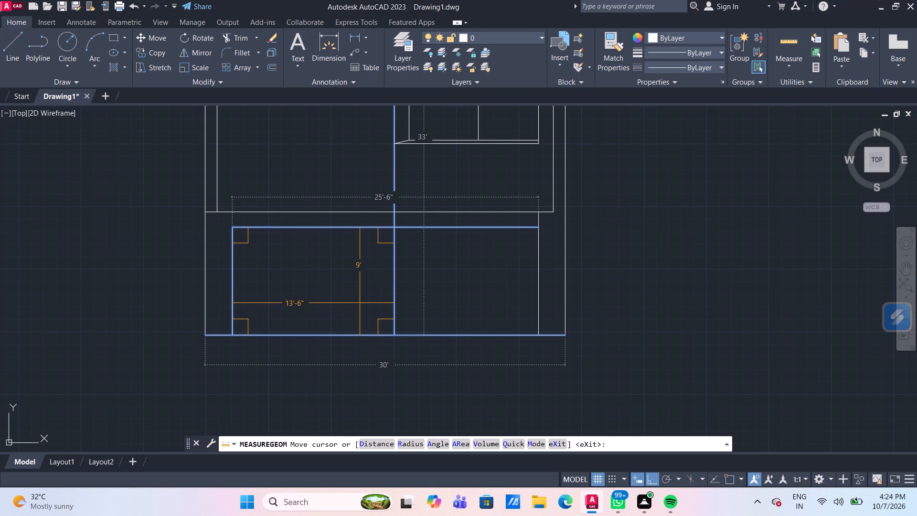
key(Escape)
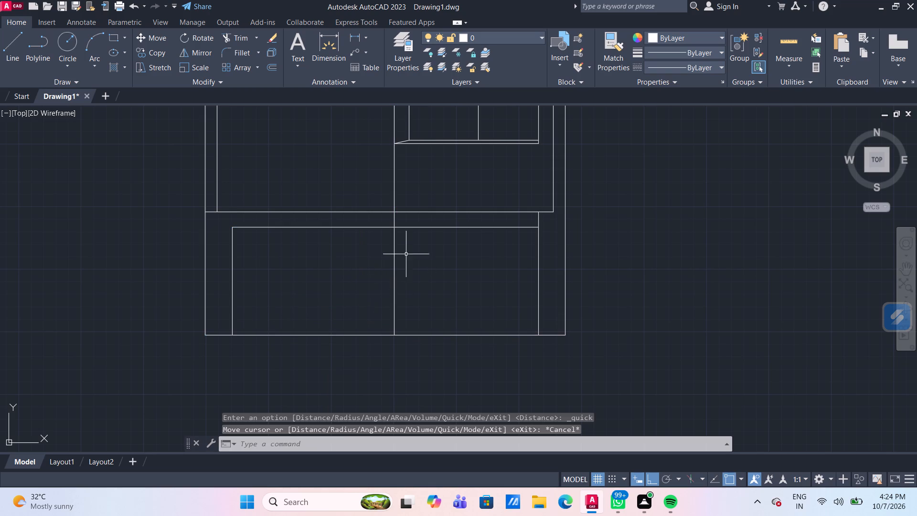
Draw a 10'3" vertical line from the floor band's upper line down to the base line, aligned with the façade panel's left edge.
scroll(423, 166, up, 1)
middle_drag(418, 176, 395, 240)
scroll(418, 177, down, 1)
scroll(416, 180, up, 1)
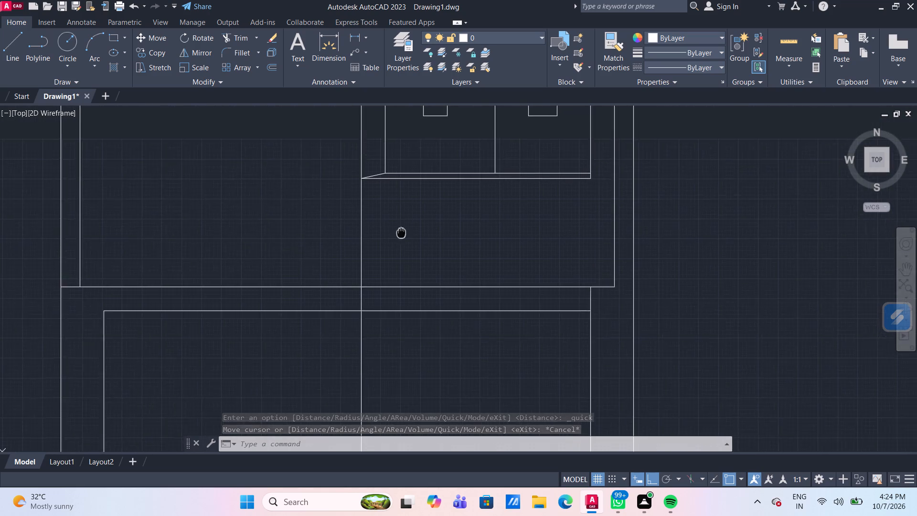
middle_drag(395, 240, 395, 241)
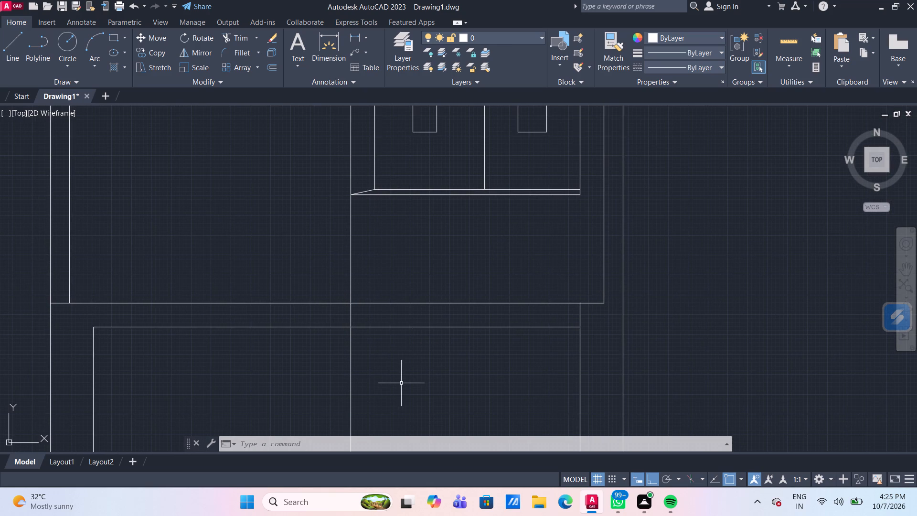
middle_drag(385, 249, 385, 239)
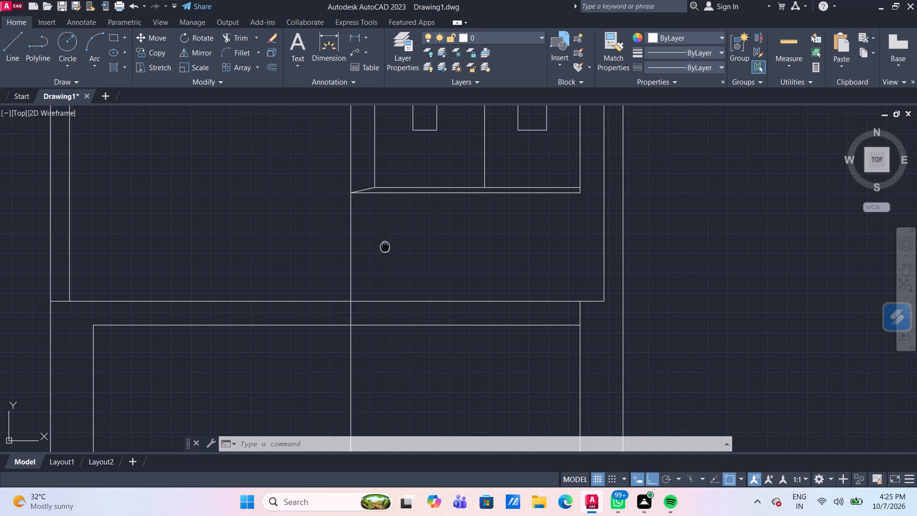
middle_drag(385, 239, 385, 214)
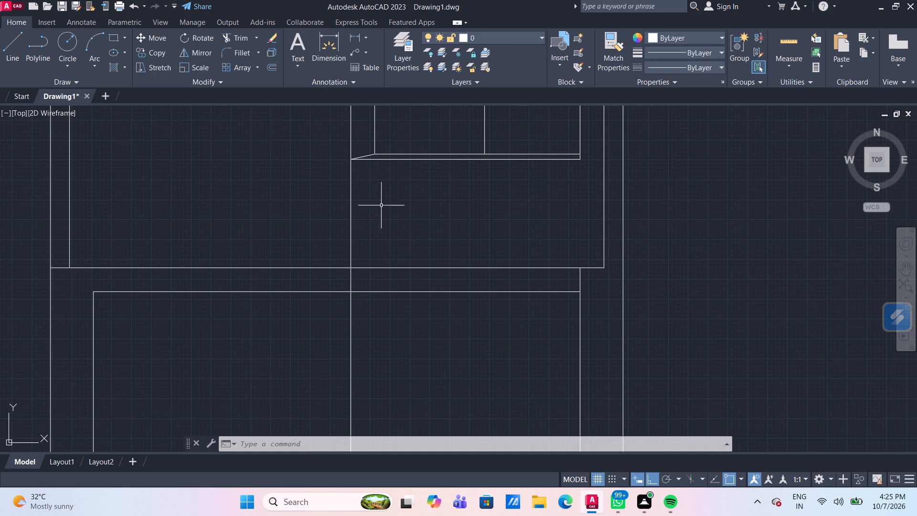
click(11, 43)
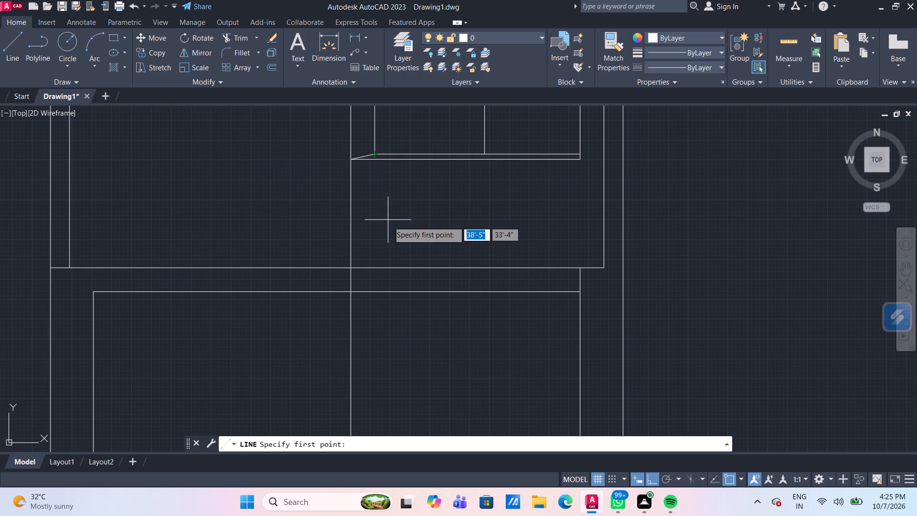
click(374, 270)
scroll(384, 362, down, 1)
middle_drag(385, 366, 381, 340)
scroll(385, 366, down, 1)
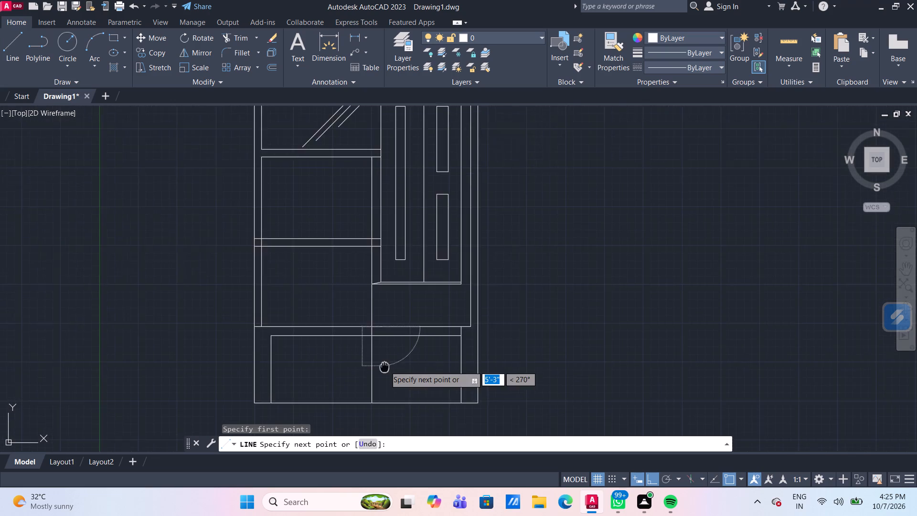
middle_drag(381, 340, 379, 314)
scroll(379, 314, up, 1)
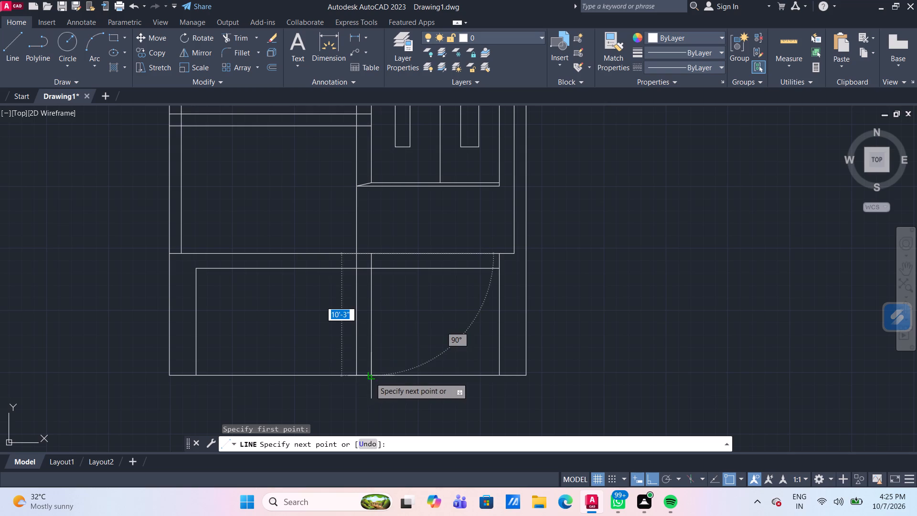
click(370, 377)
key(Return)
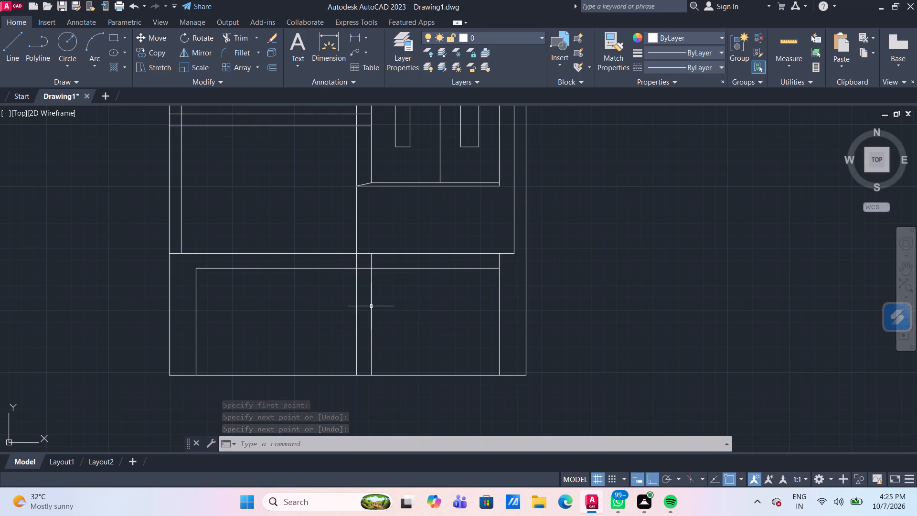
Check the dimensions of the ground storey's left bay with Quick Measure.
scroll(365, 285, up, 1)
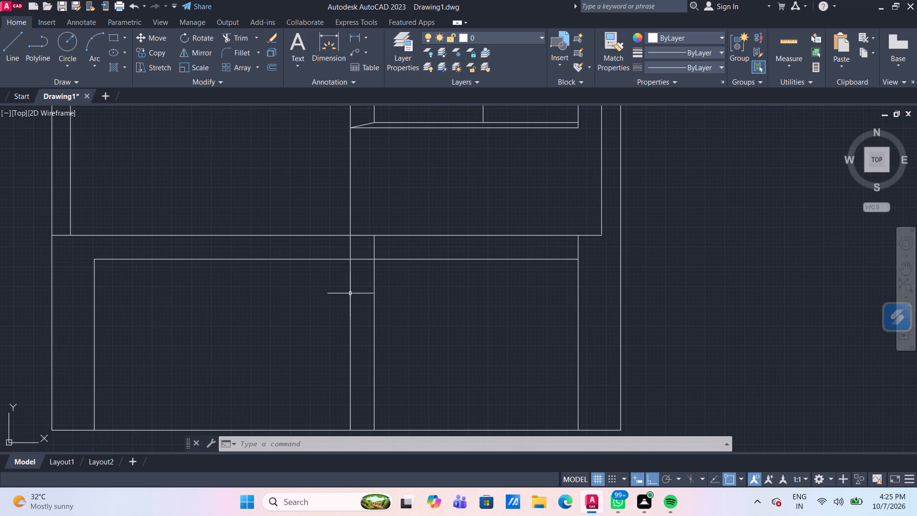
click(789, 46)
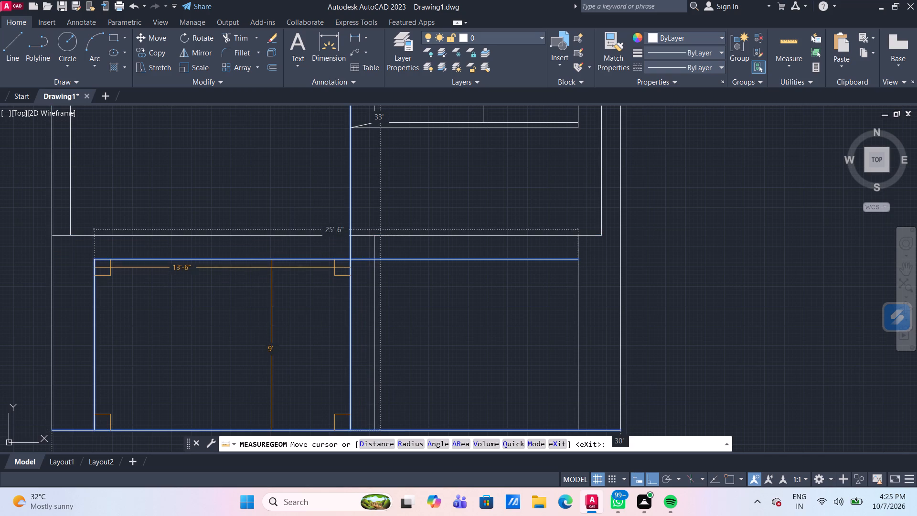
key(Escape)
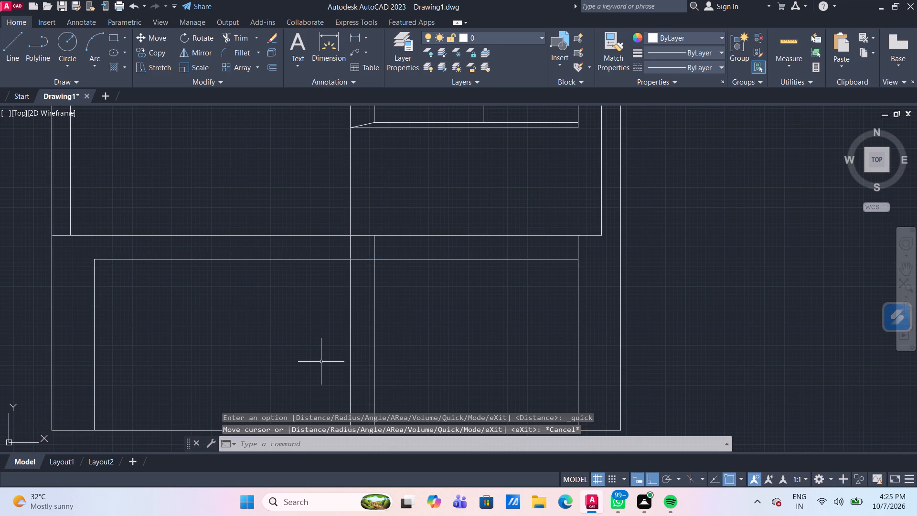
Trim the older middle vertical within the floor band and the band's lower line between the two middle verticals.
text(TR)
key(Return)
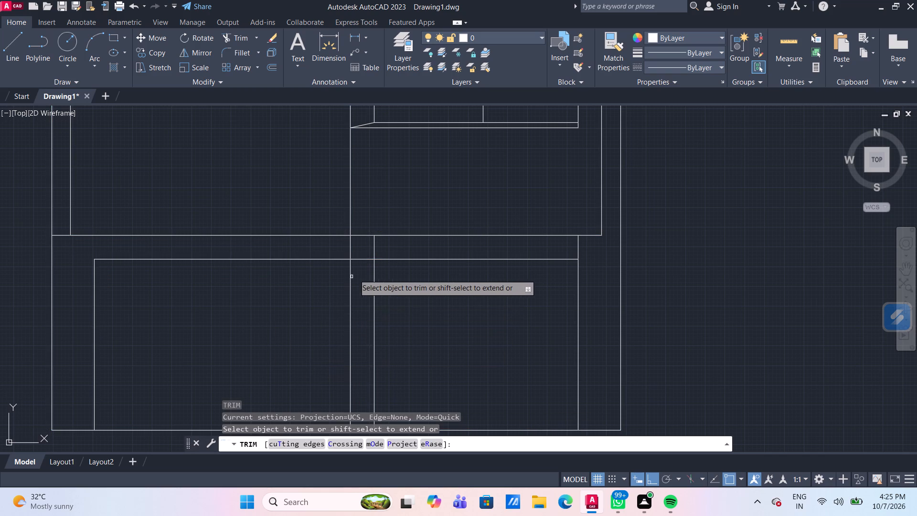
click(349, 244)
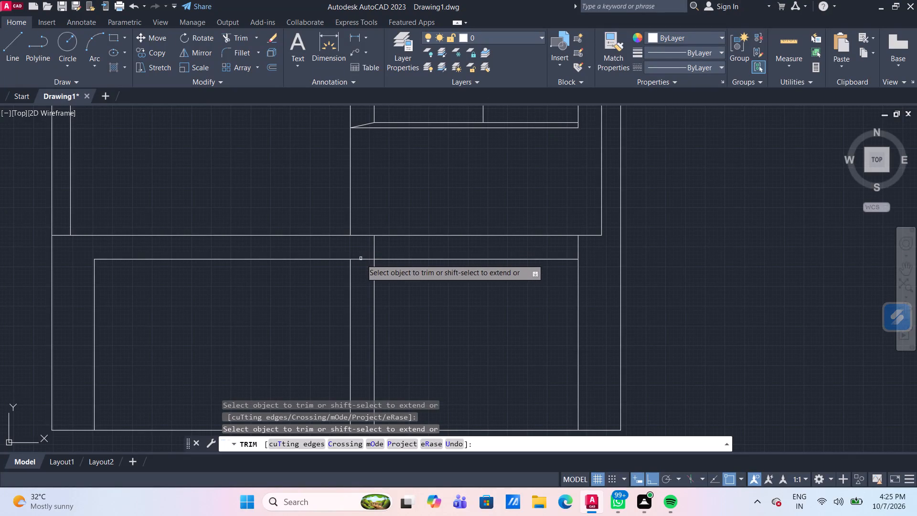
click(363, 261)
scroll(410, 306, down, 2)
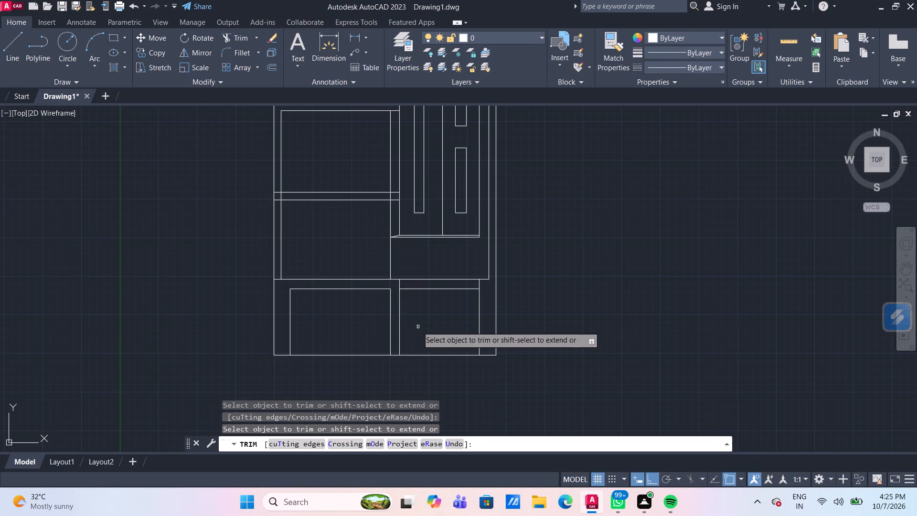
scroll(339, 319, up, 1)
key(Escape)
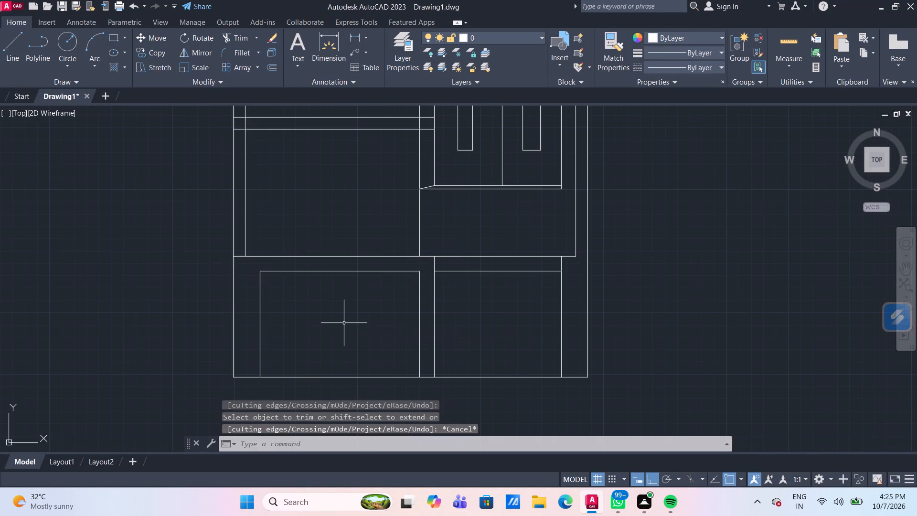
Erase the remaining lower floor-band line across the ground storey's right bay.
click(505, 271)
key(Delete)
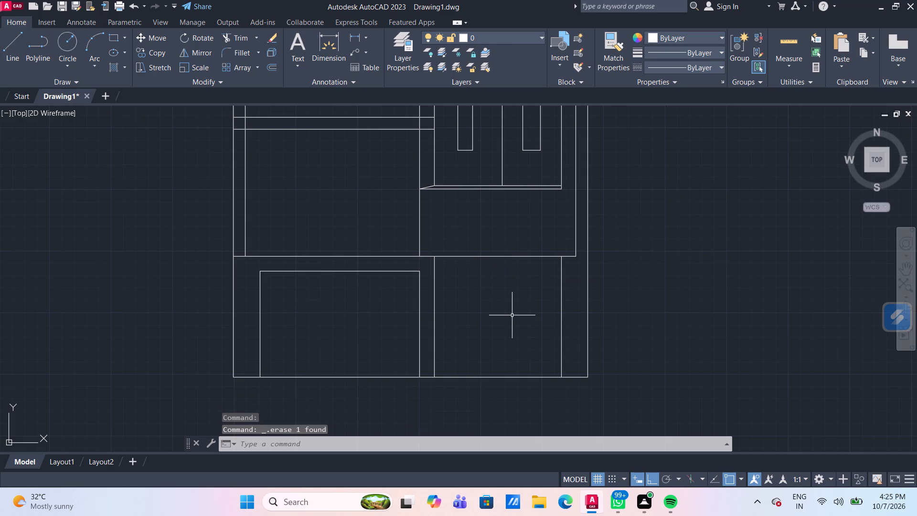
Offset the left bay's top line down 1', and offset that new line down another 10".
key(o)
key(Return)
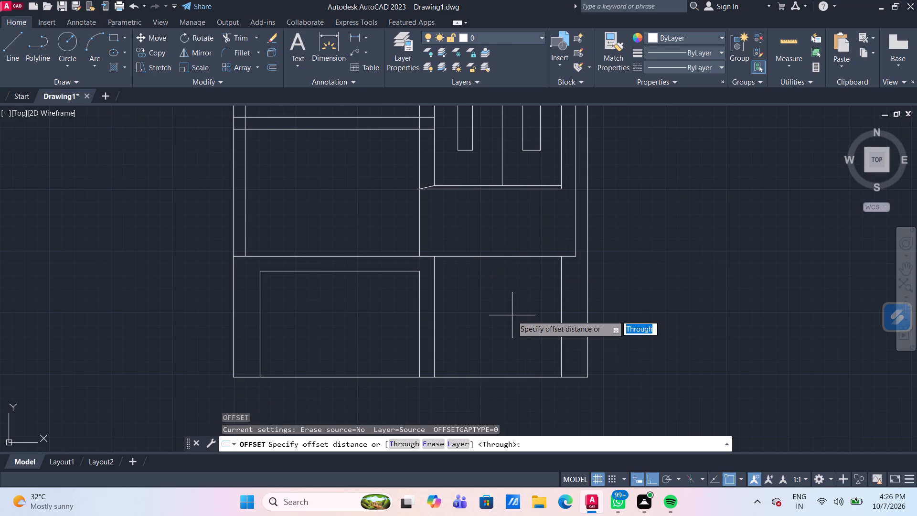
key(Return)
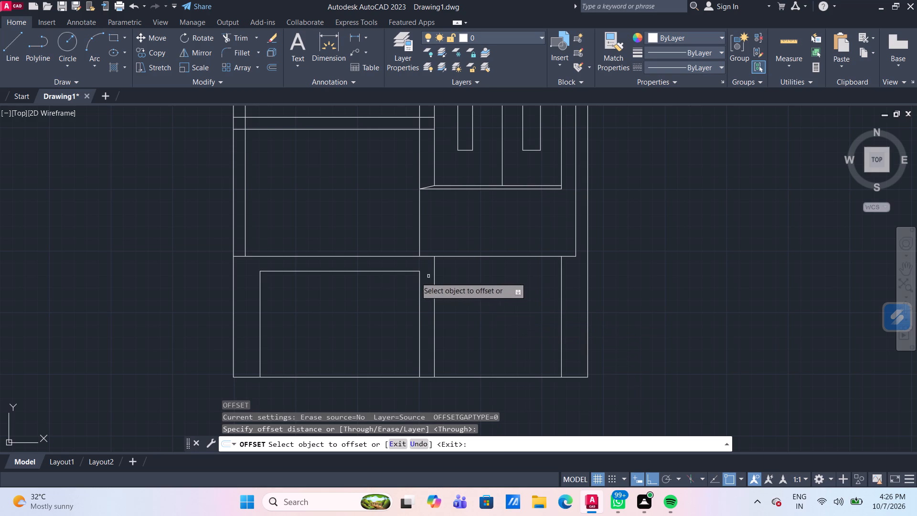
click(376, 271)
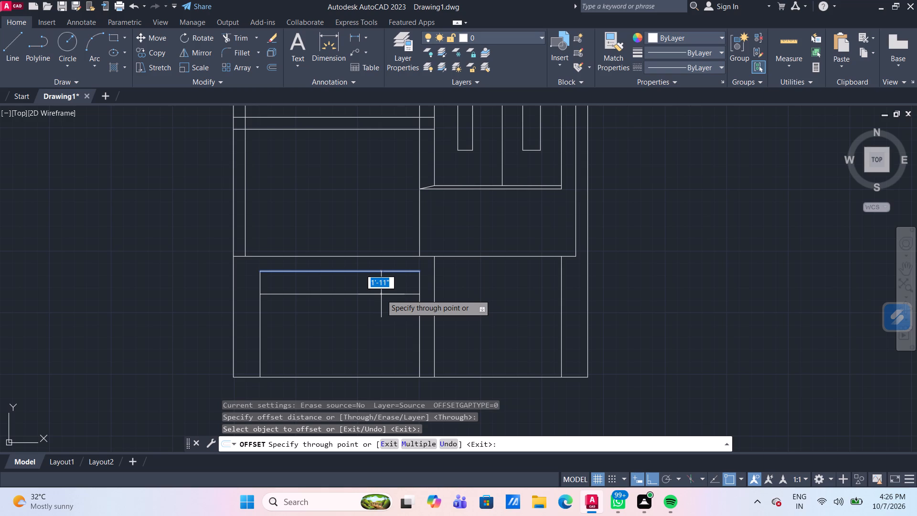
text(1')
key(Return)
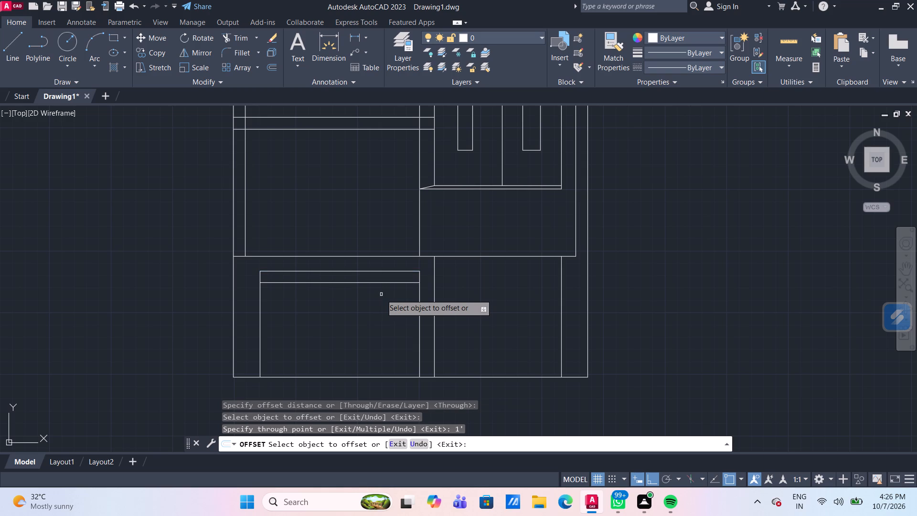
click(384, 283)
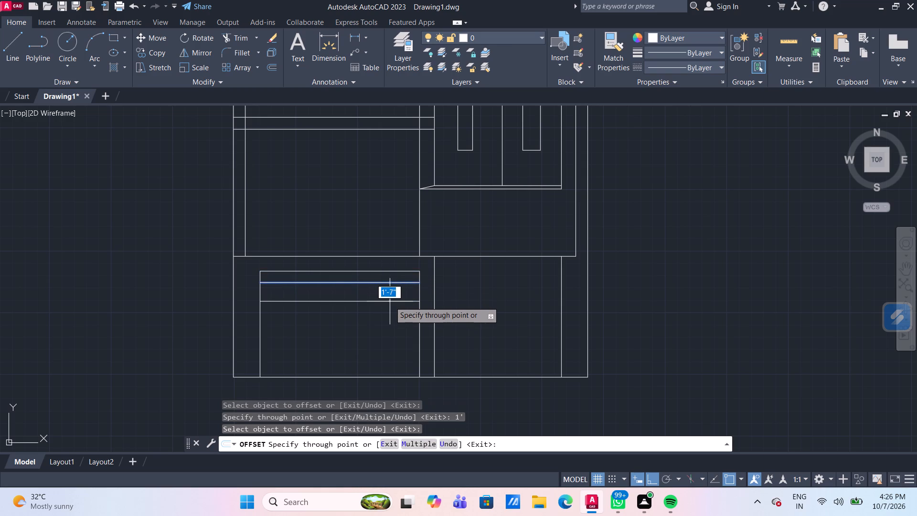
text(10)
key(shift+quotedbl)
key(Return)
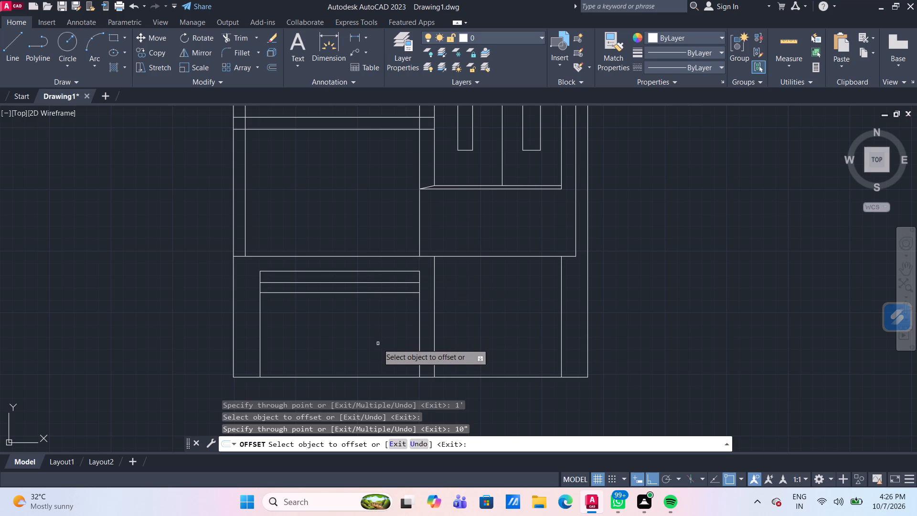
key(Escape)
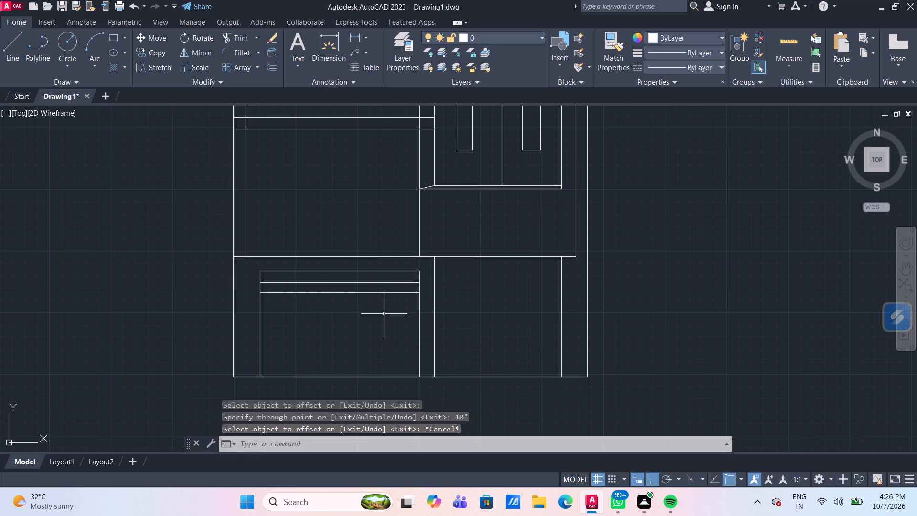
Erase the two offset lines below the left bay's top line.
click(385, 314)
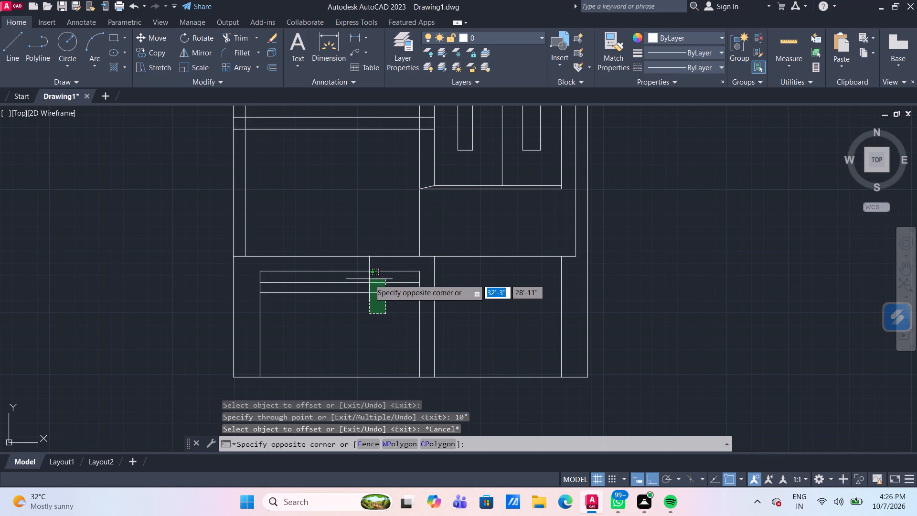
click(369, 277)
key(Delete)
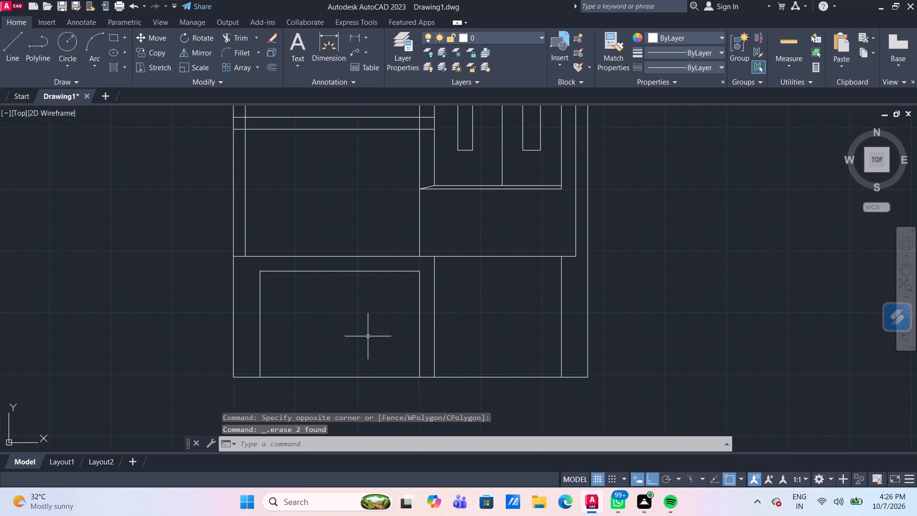
Offset the left bay's top line down 1'2", and offset that new line down another 1'.
key(o)
key(Return)
key(Return)
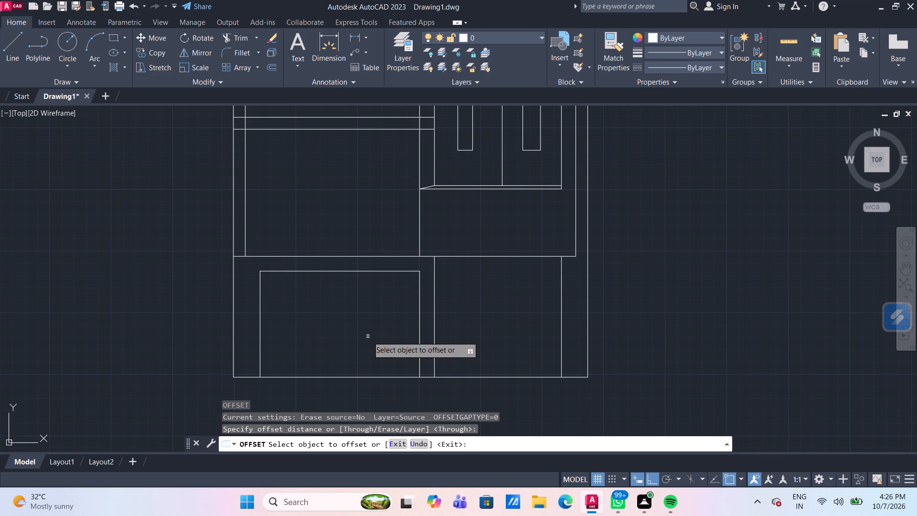
click(373, 272)
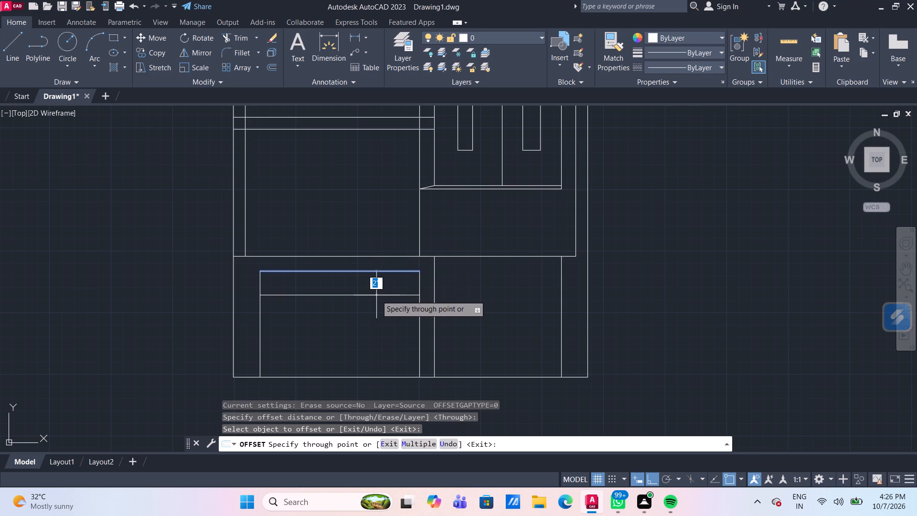
text(1'2")
key(Return)
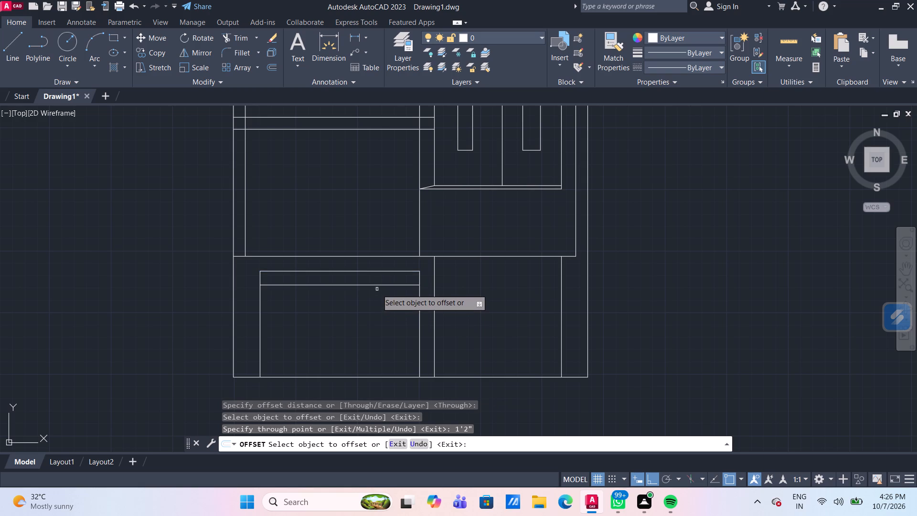
click(377, 286)
text(1')
key(Return)
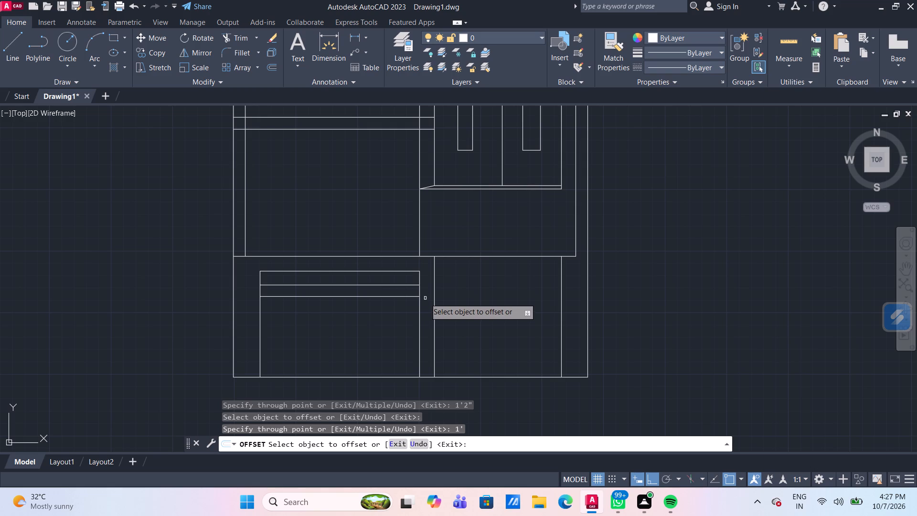
key(Escape)
Trim the left bay's two side lines between the two offset lines, separating a narrow strip from the opening below.
text(TR)
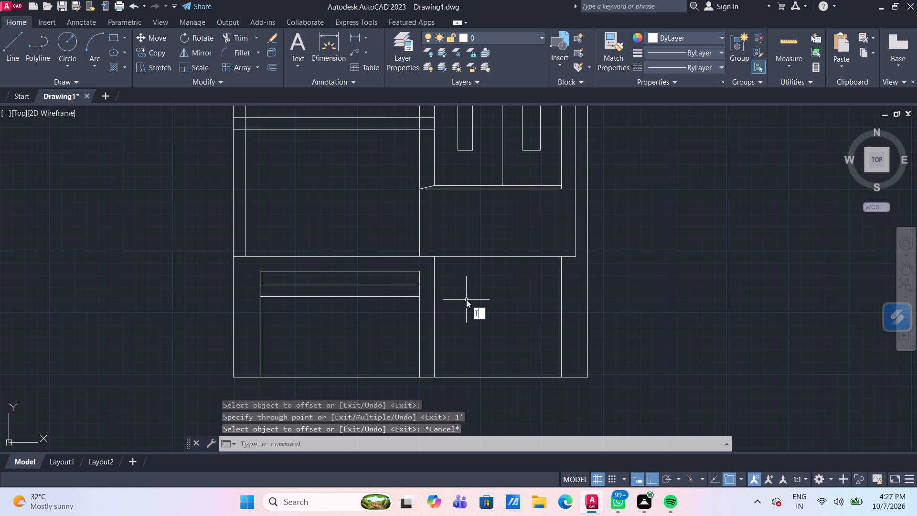
key(Return)
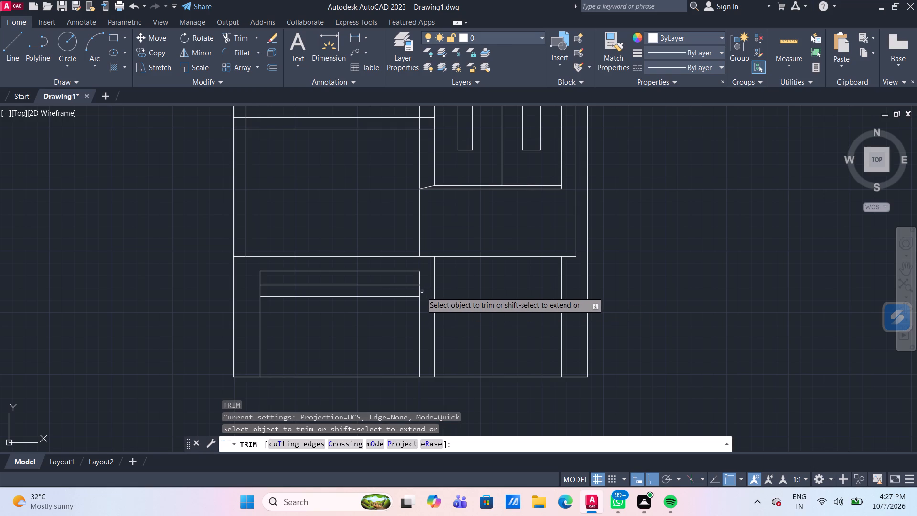
click(419, 291)
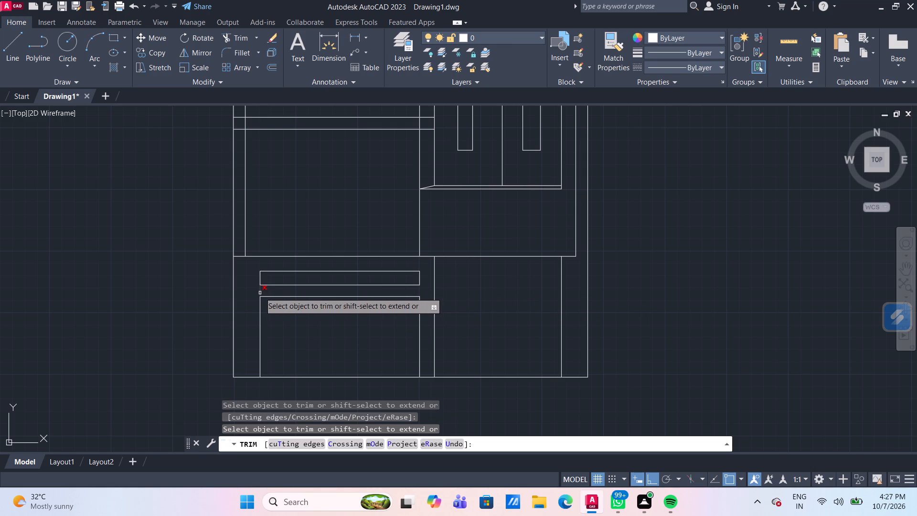
click(260, 292)
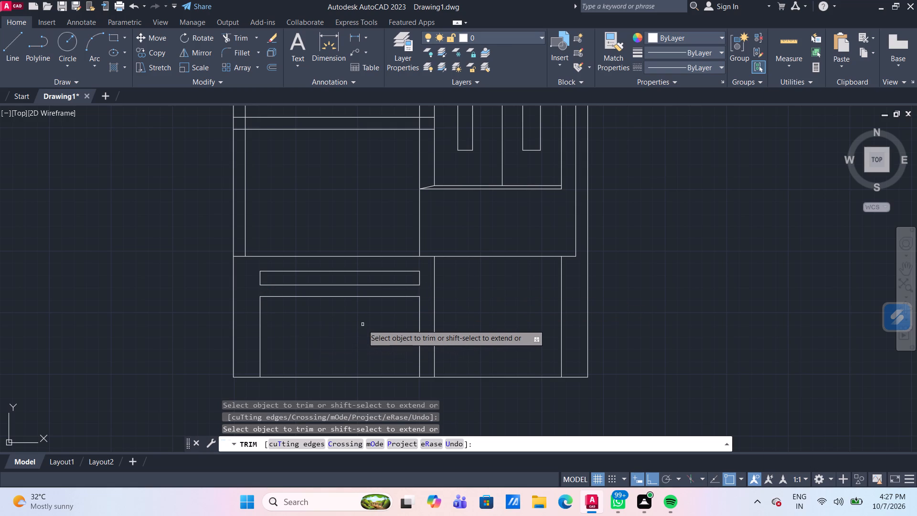
key(Escape)
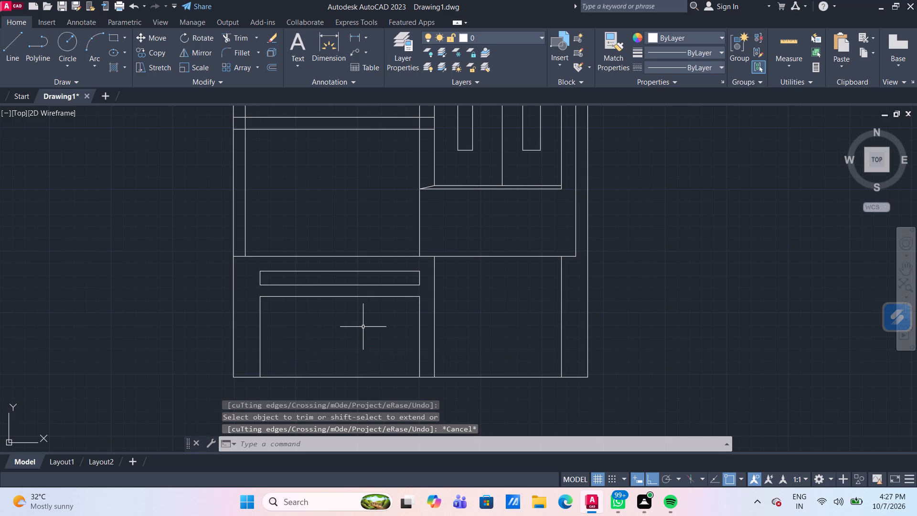
Offset the narrow strip's left edge 6" inward, and offset that new line another 2" to the right.
scroll(344, 309, up, 1)
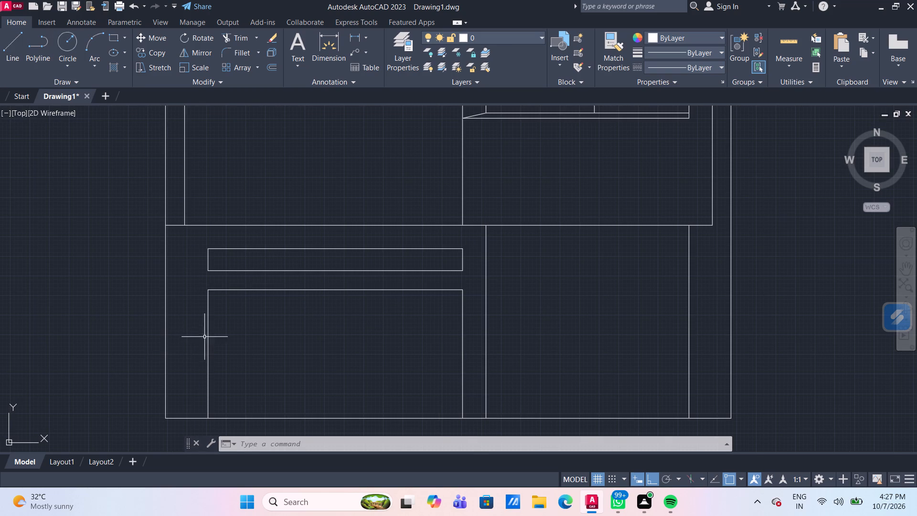
key(o)
key(Return)
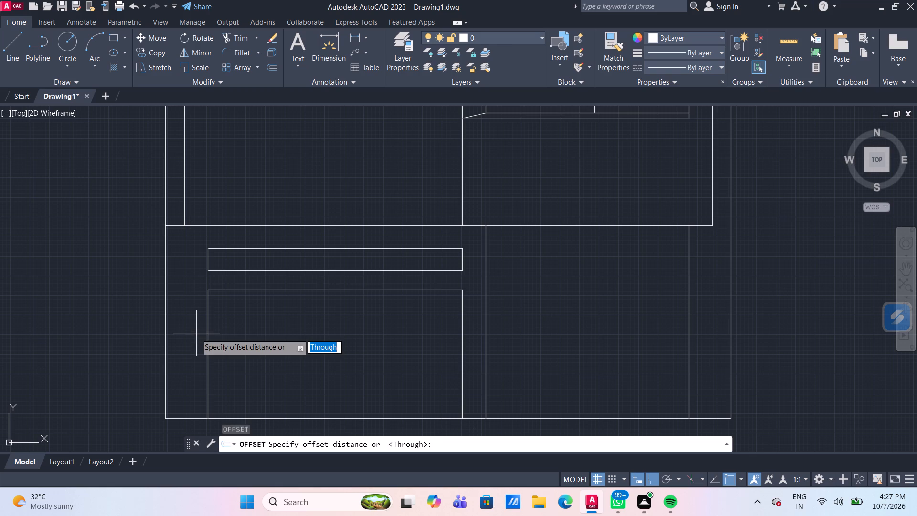
key(Return)
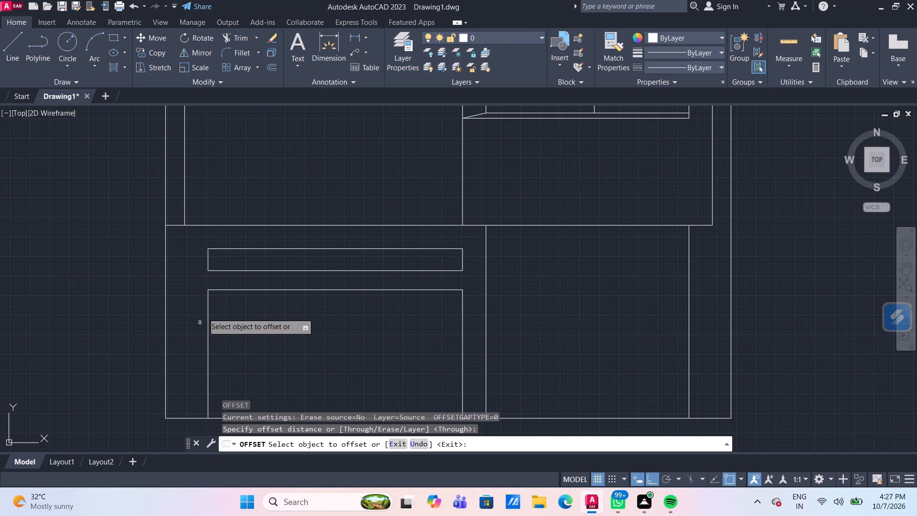
click(207, 258)
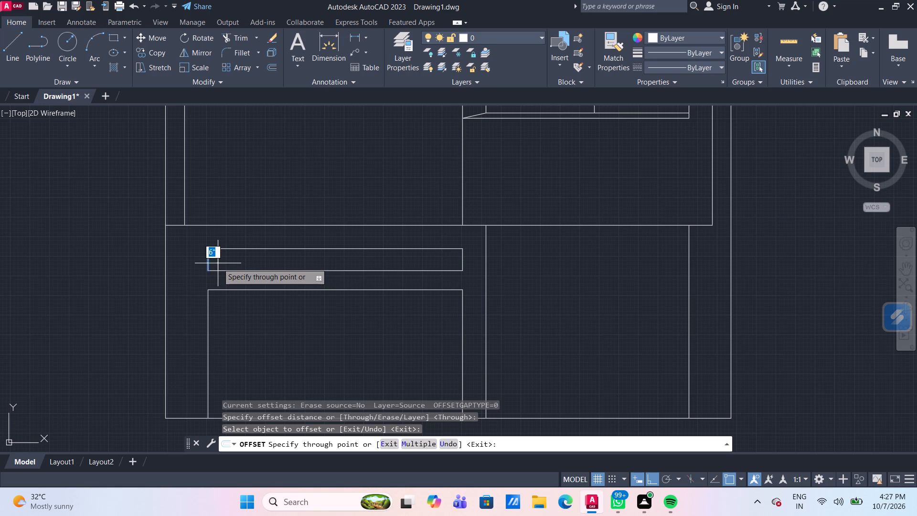
text(6")
key(Return)
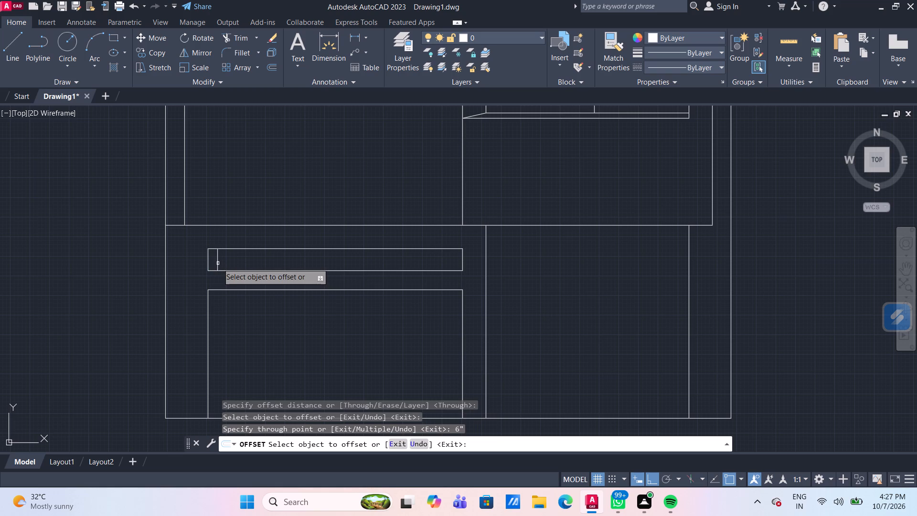
click(218, 263)
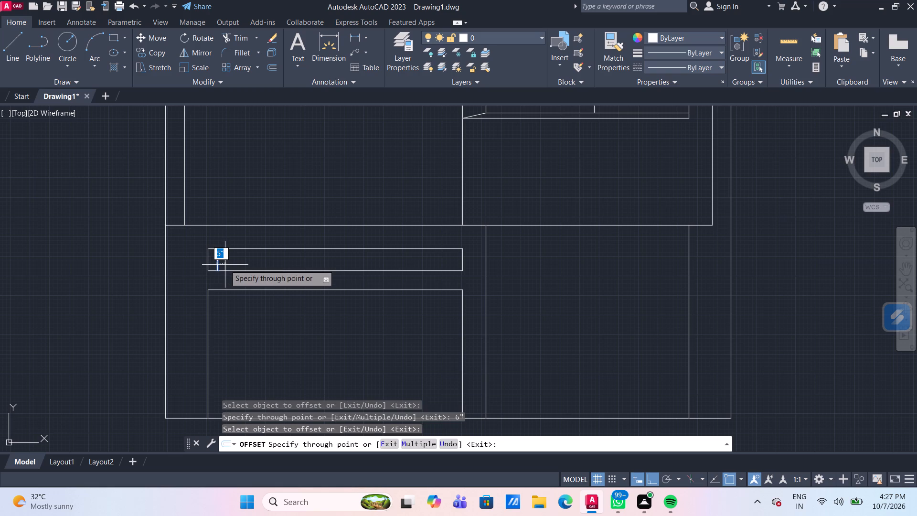
text(2")
key(Return)
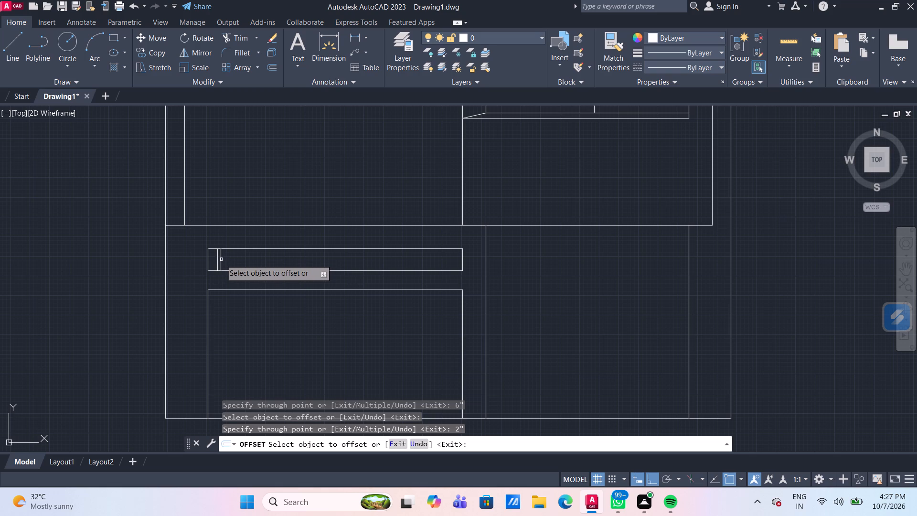
Offset the strip's latest vertical line 6" to the right, and offset that new line another 2" to form a second pair.
click(221, 259)
text(6")
key(Return)
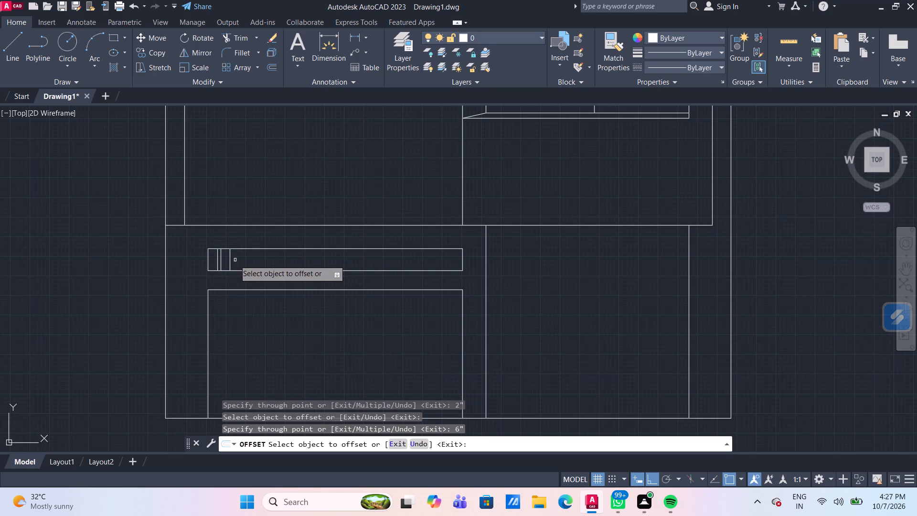
click(230, 258)
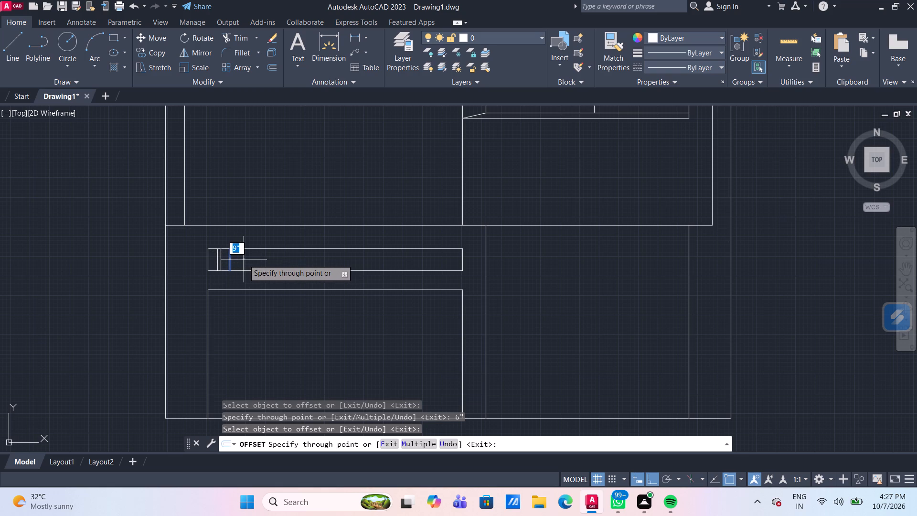
text(2")
key(Return)
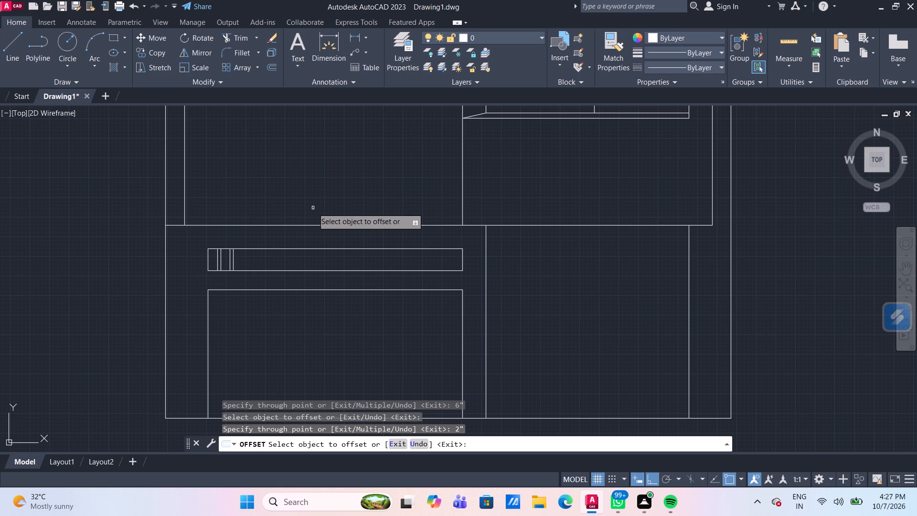
key(Escape)
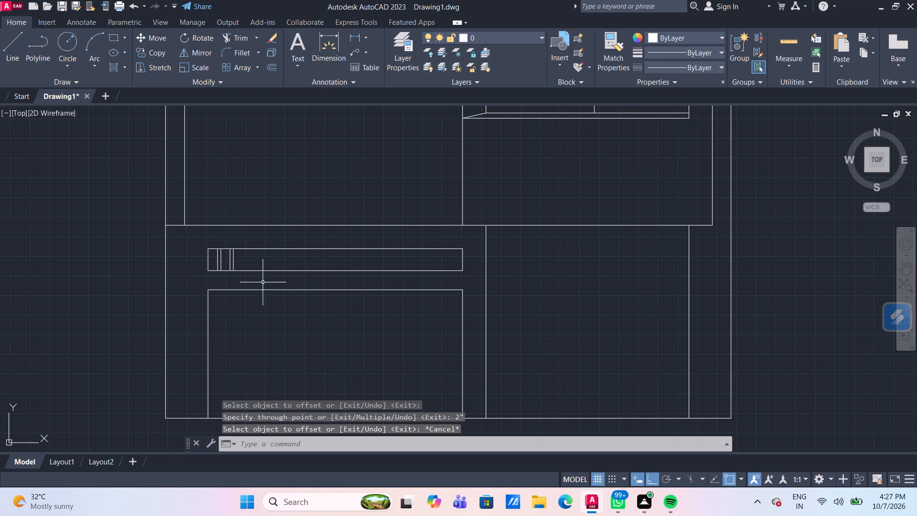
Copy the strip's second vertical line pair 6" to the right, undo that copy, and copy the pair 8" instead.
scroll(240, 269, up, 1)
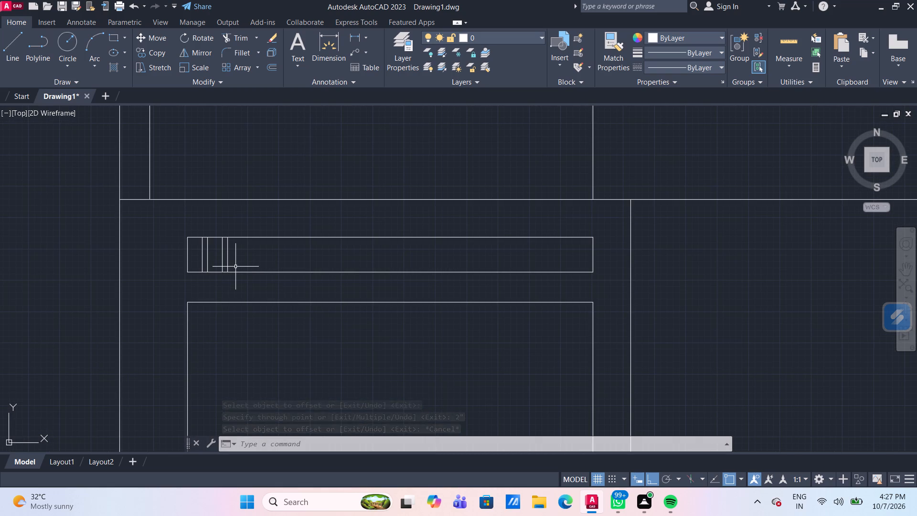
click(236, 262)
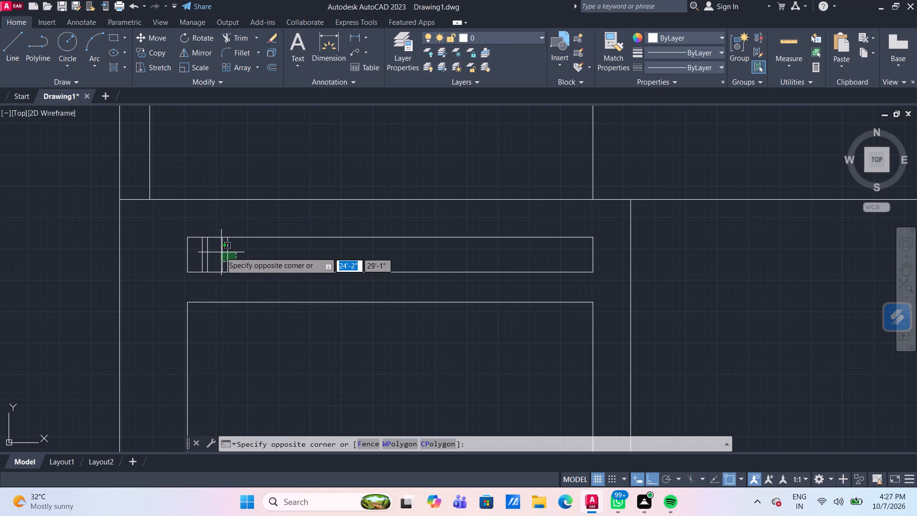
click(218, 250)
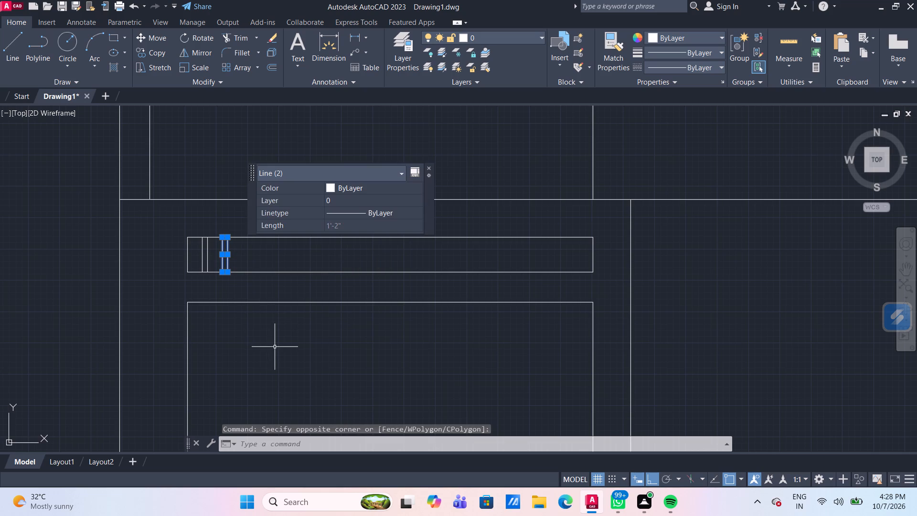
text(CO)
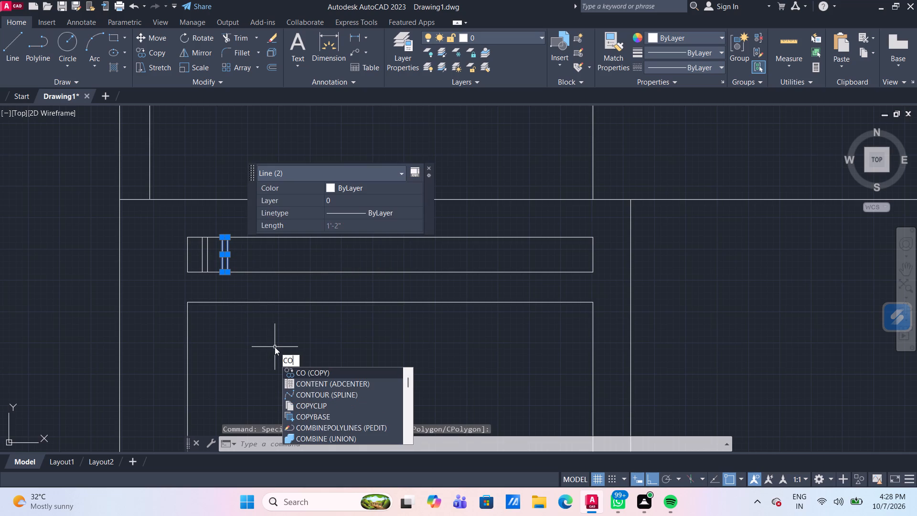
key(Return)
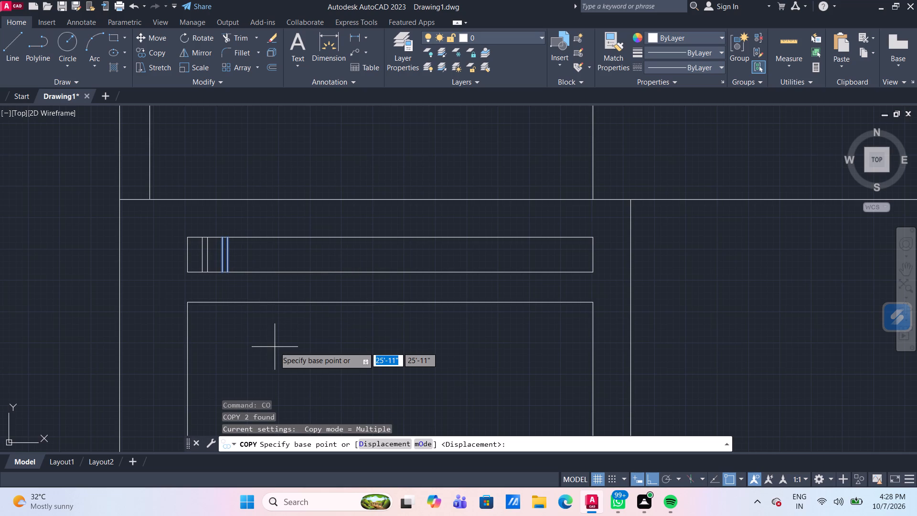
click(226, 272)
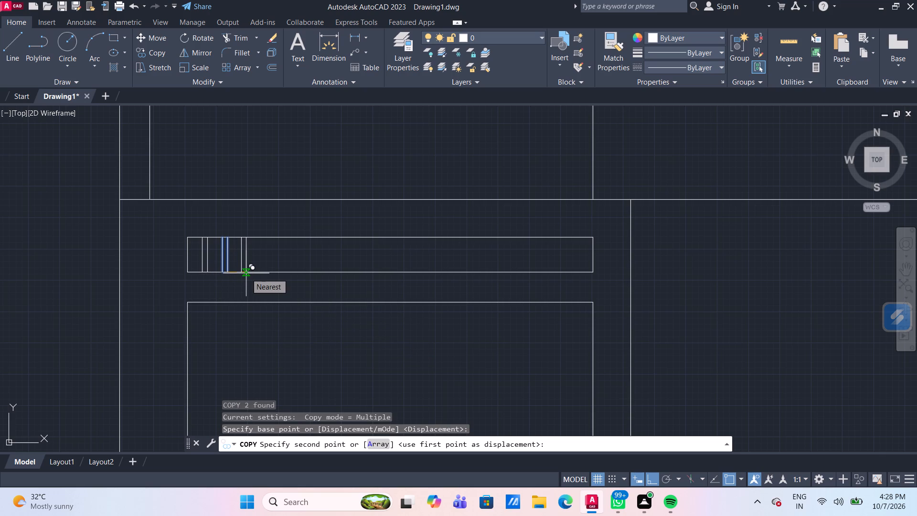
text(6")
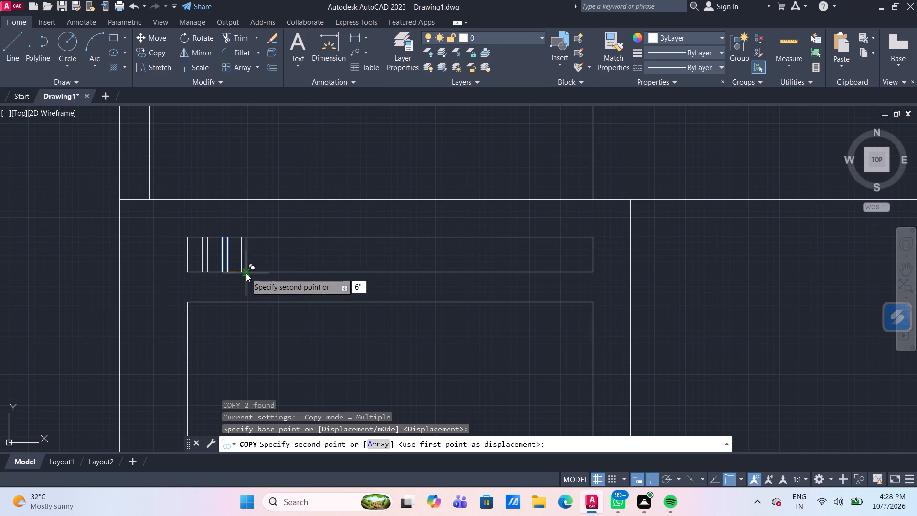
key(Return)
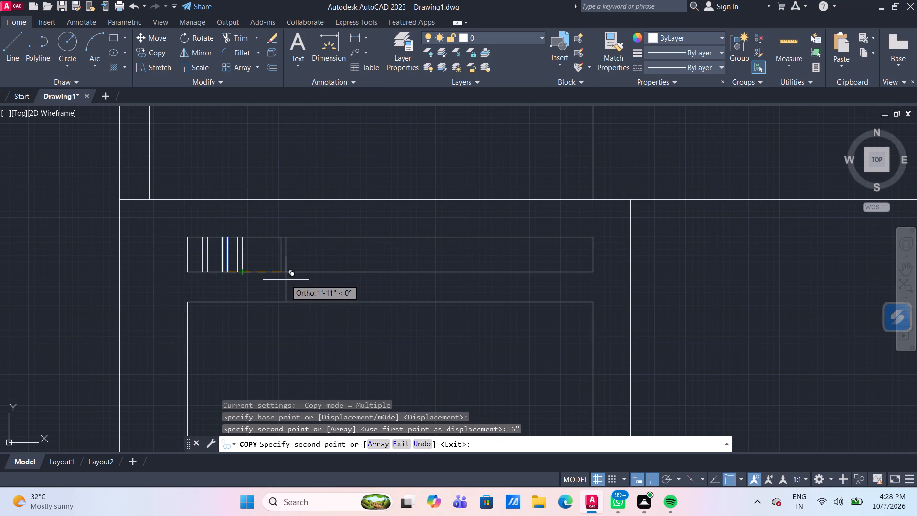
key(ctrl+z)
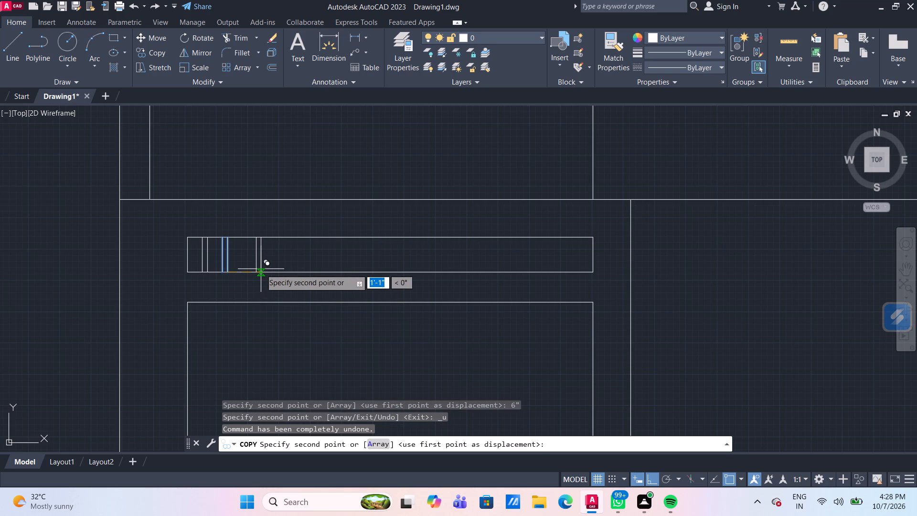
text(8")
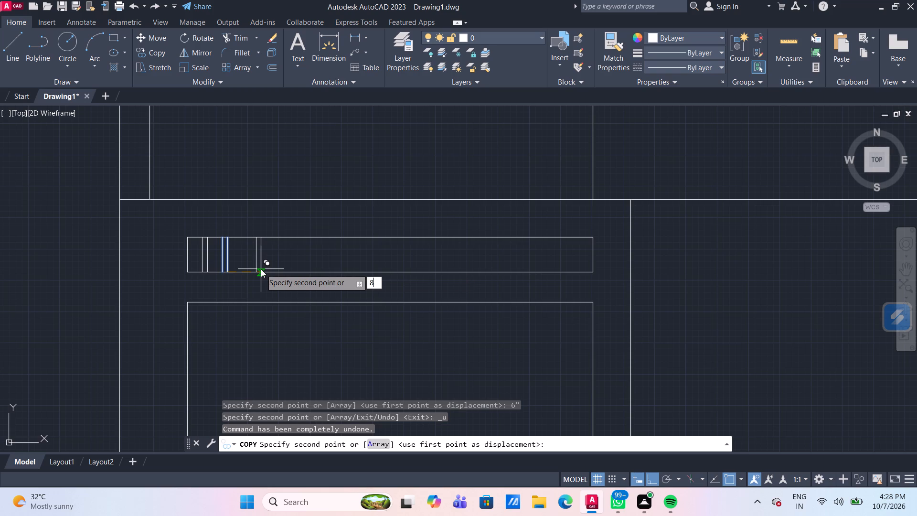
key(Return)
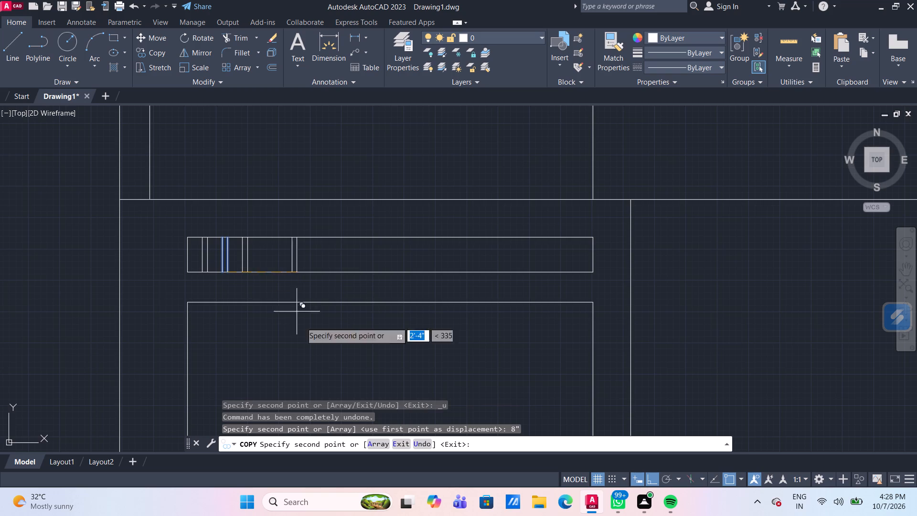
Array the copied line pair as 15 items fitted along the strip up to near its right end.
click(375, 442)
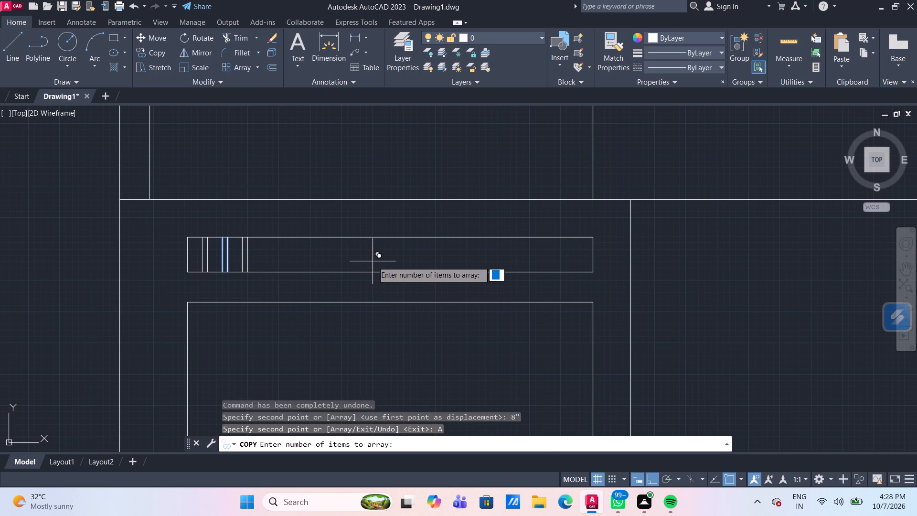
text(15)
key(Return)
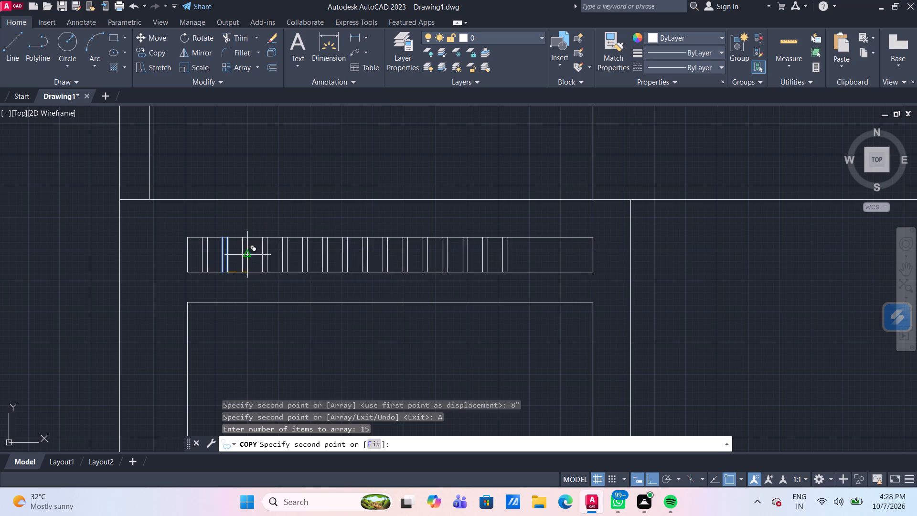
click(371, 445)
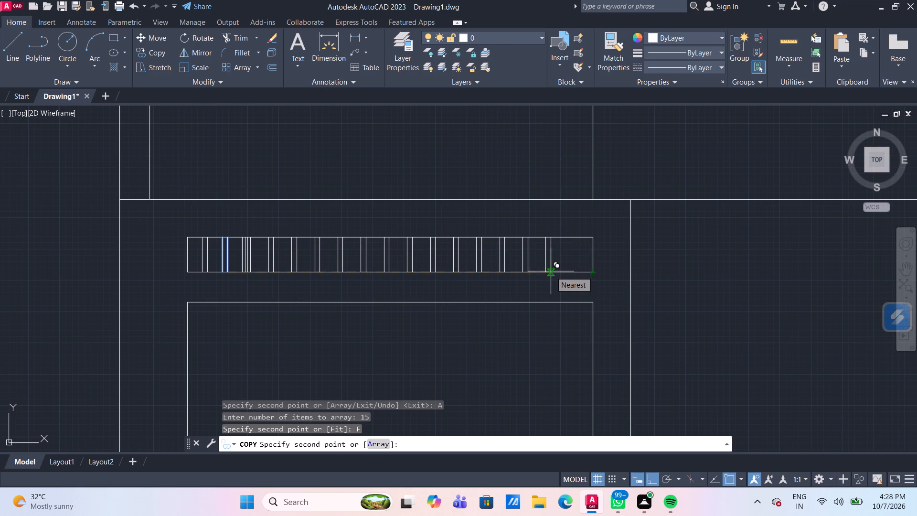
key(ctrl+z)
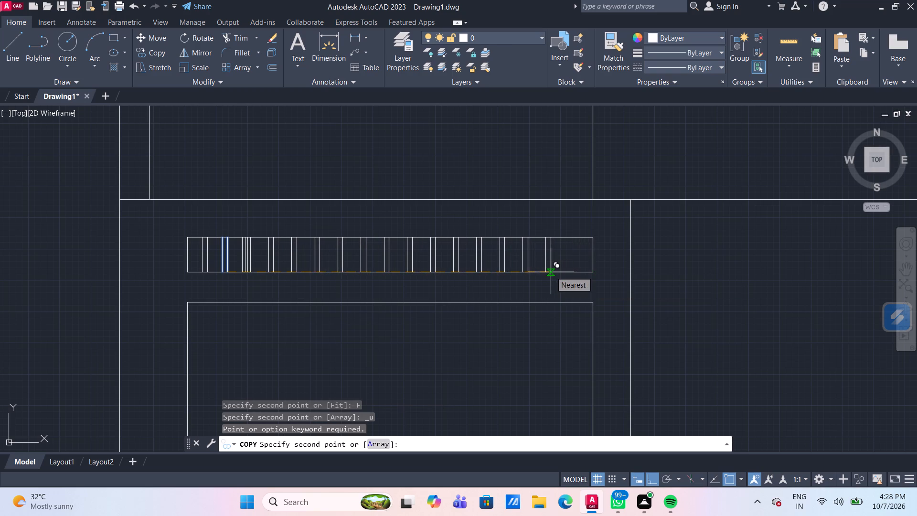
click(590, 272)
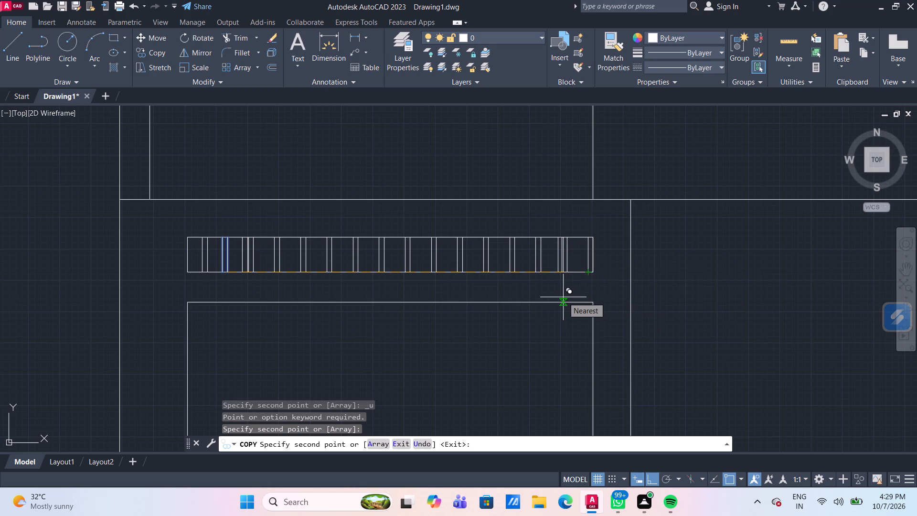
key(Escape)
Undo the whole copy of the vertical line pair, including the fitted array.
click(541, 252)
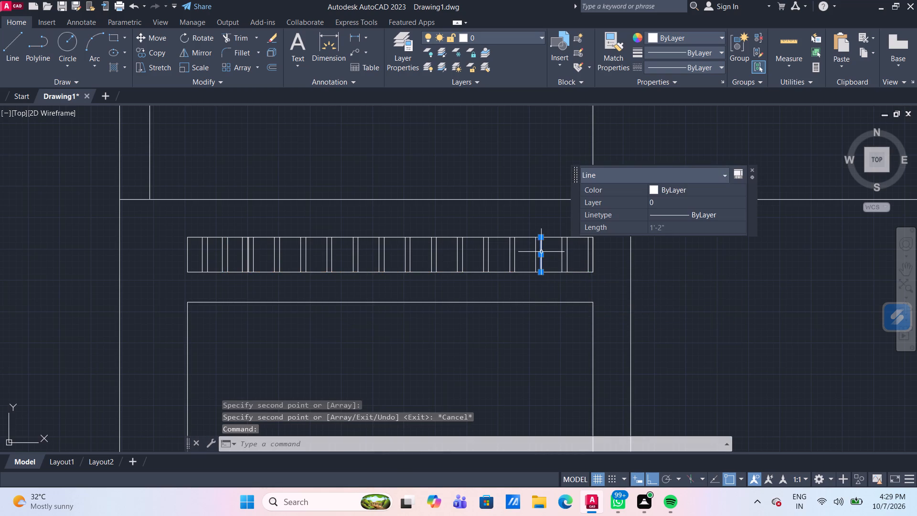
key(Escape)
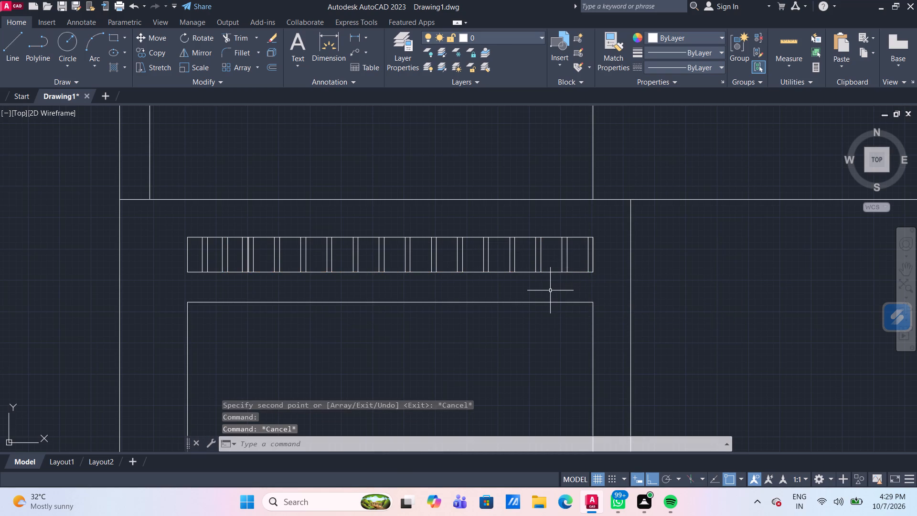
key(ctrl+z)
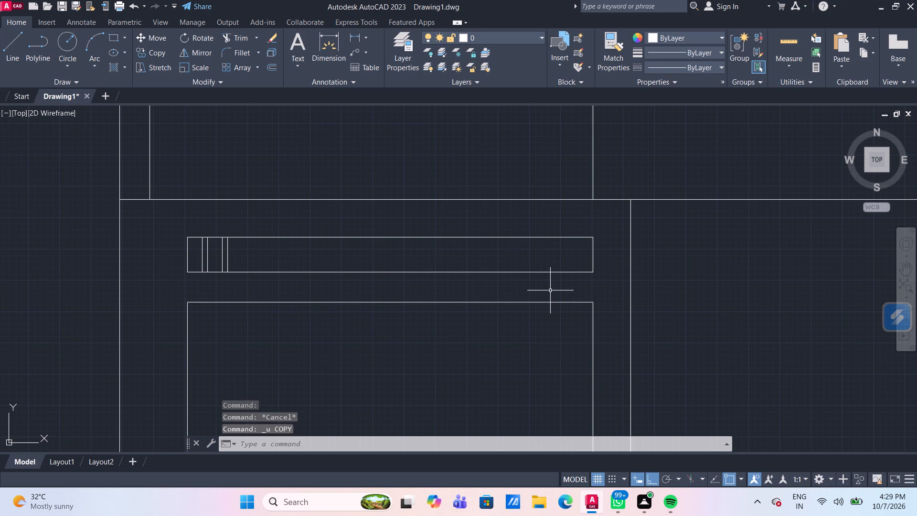
Copy the strip's second vertical line pair as an array of 20 items fitted to the strip's right end.
click(235, 262)
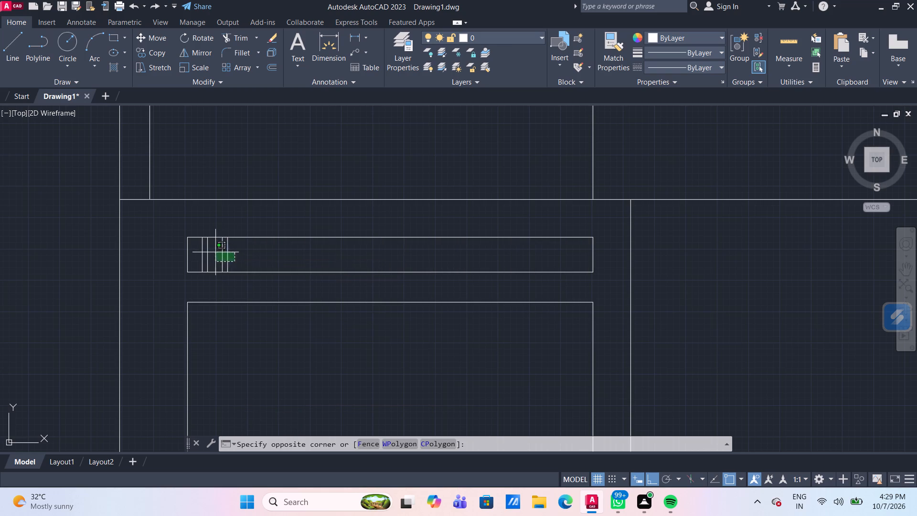
click(215, 252)
text(CO)
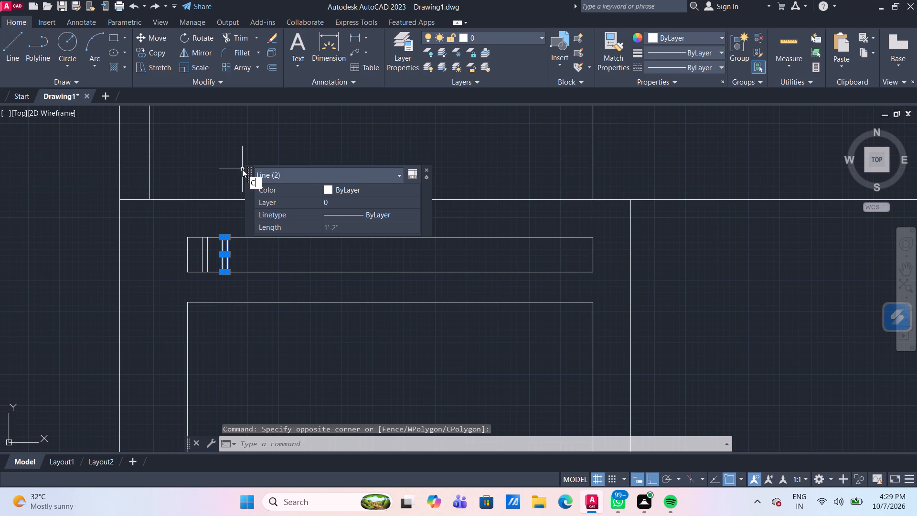
key(Return)
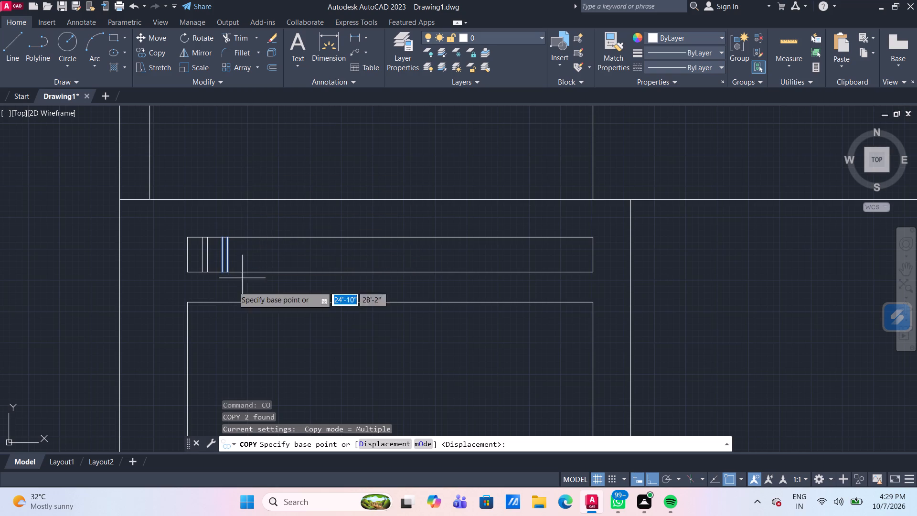
click(227, 274)
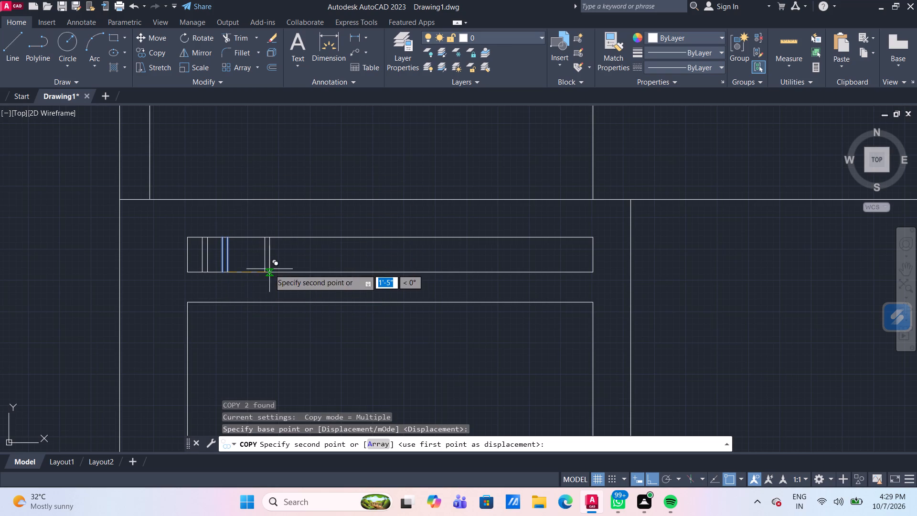
click(380, 446)
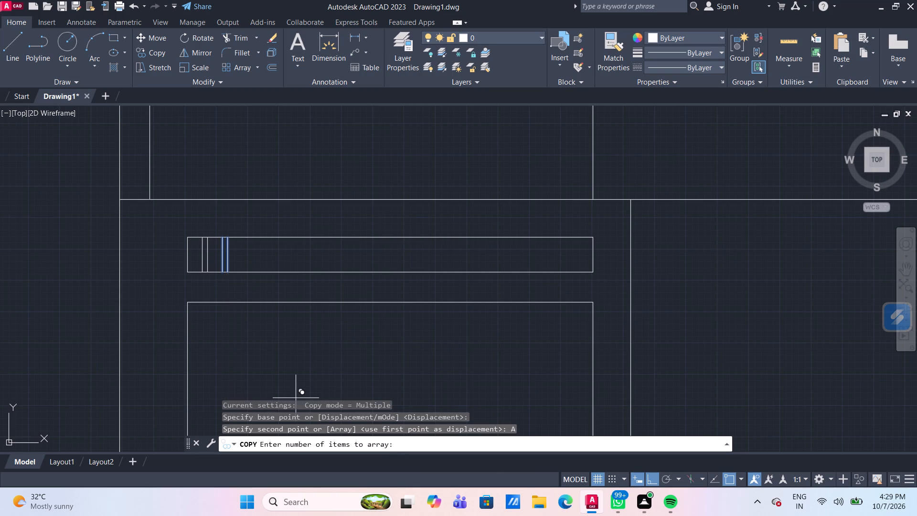
text(20)
key(Return)
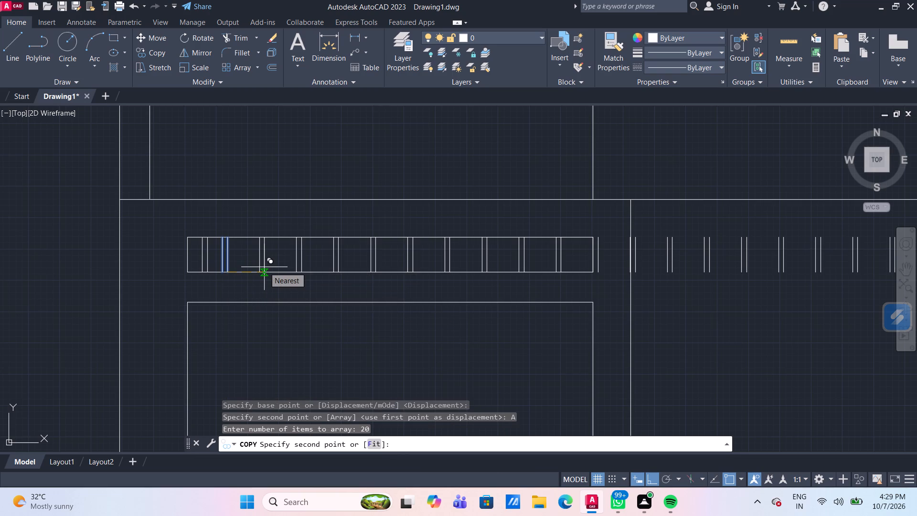
click(373, 446)
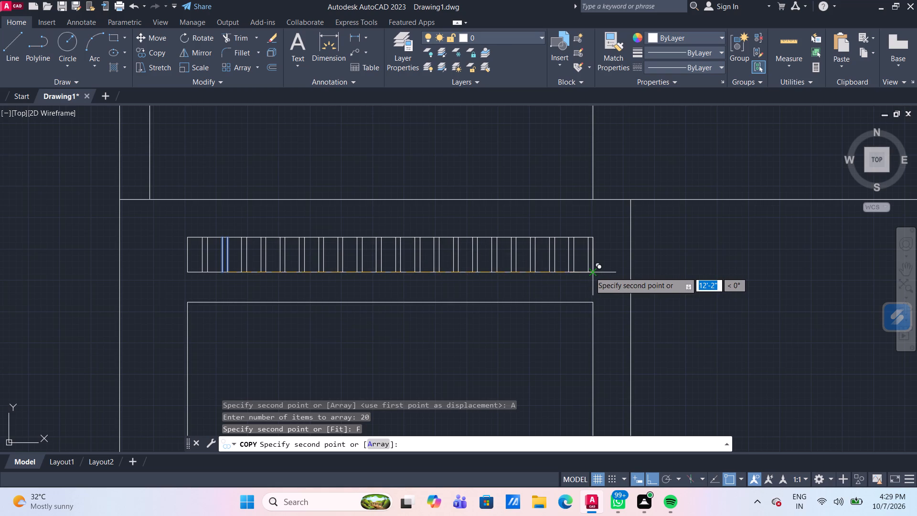
click(590, 272)
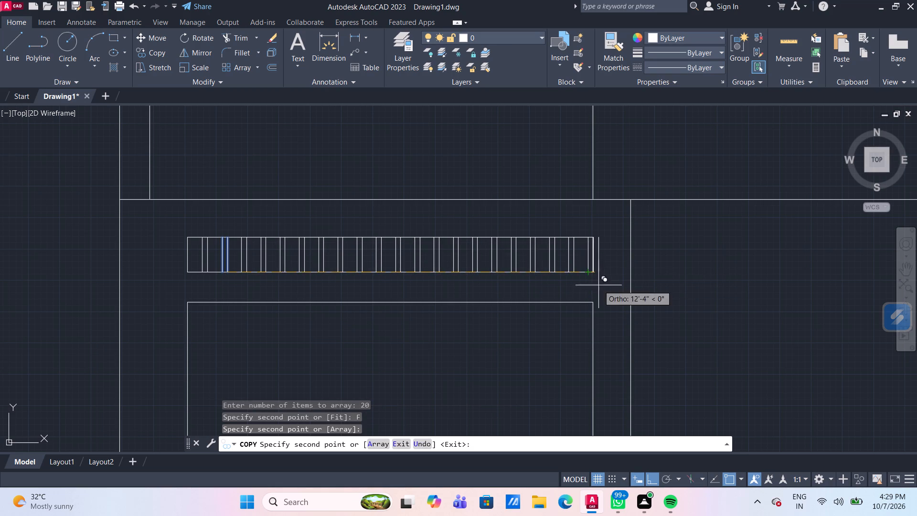
key(Escape)
Measure the spacing of the vertical slats along the strip and inspect both ends of the row.
scroll(217, 244, up, 1)
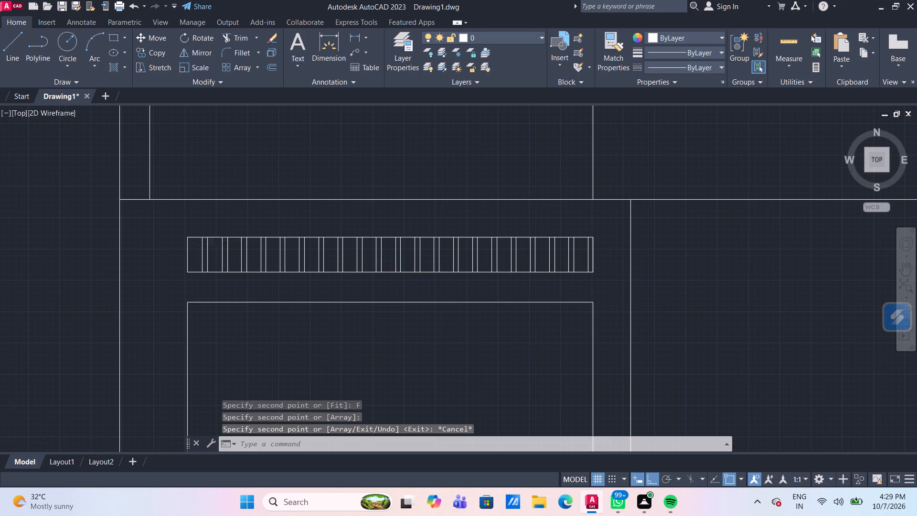
click(785, 43)
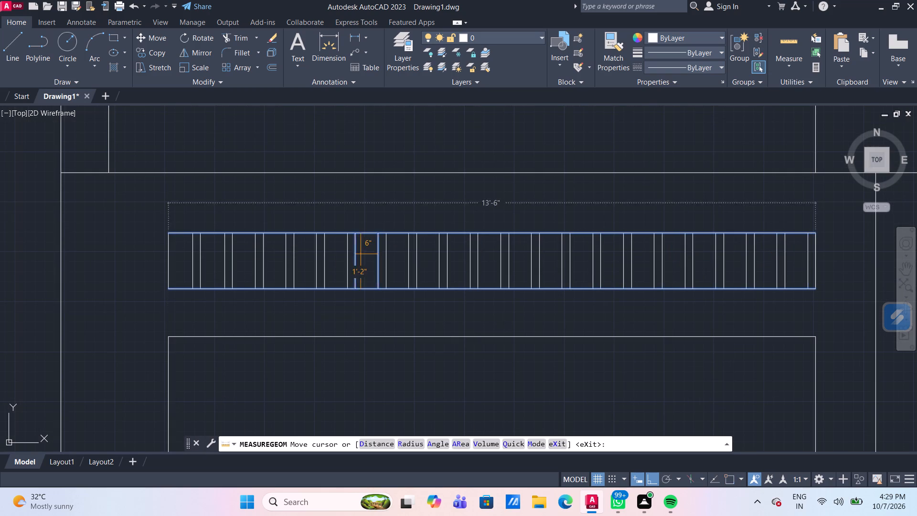
scroll(361, 254, down, 3)
scroll(511, 251, up, 2)
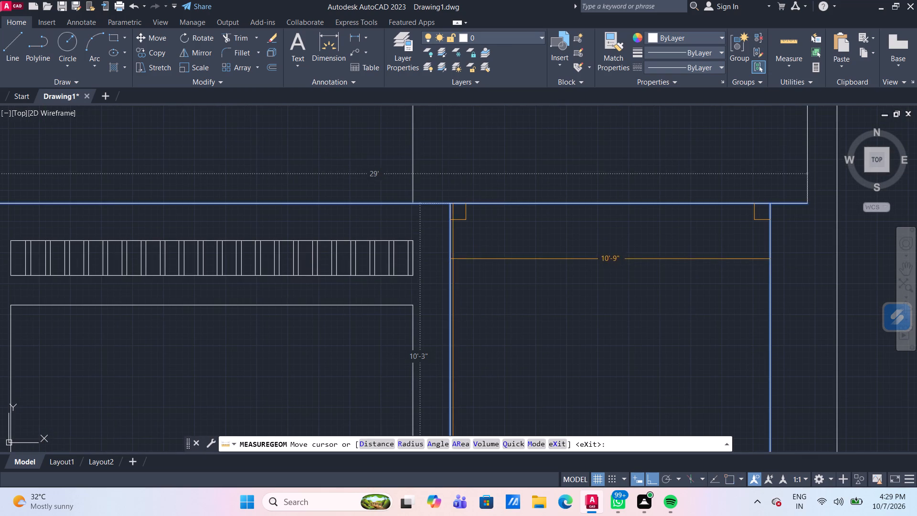
key(Escape)
scroll(407, 262, up, 1)
scroll(411, 269, down, 1)
scroll(248, 290, down, 1)
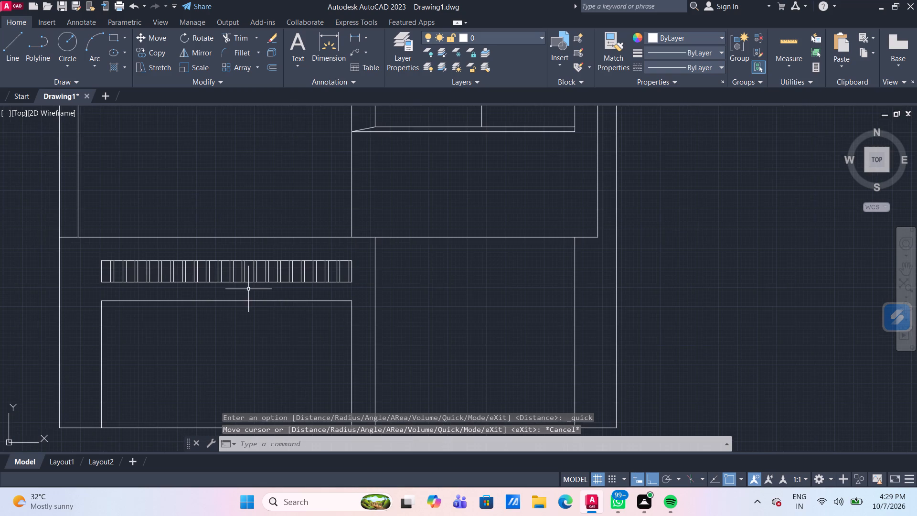
scroll(87, 278, up, 1)
scroll(516, 269, up, 1)
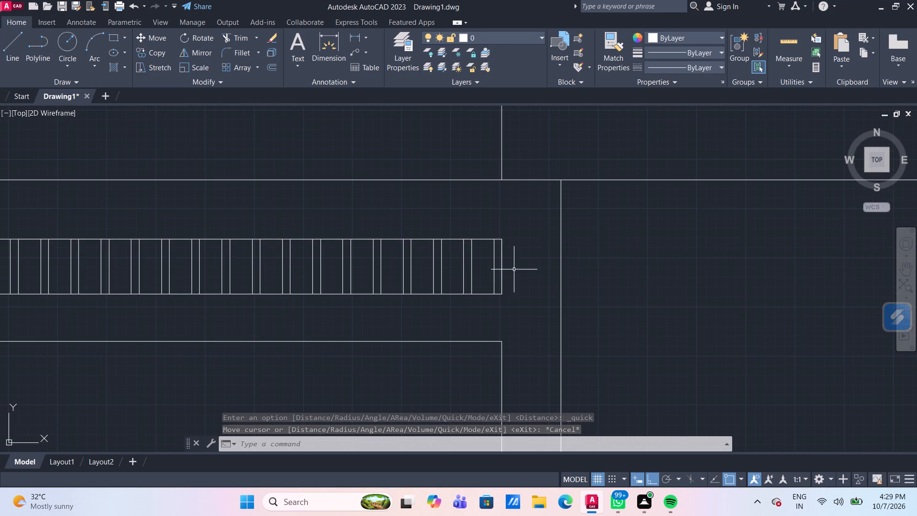
scroll(498, 261, down, 1)
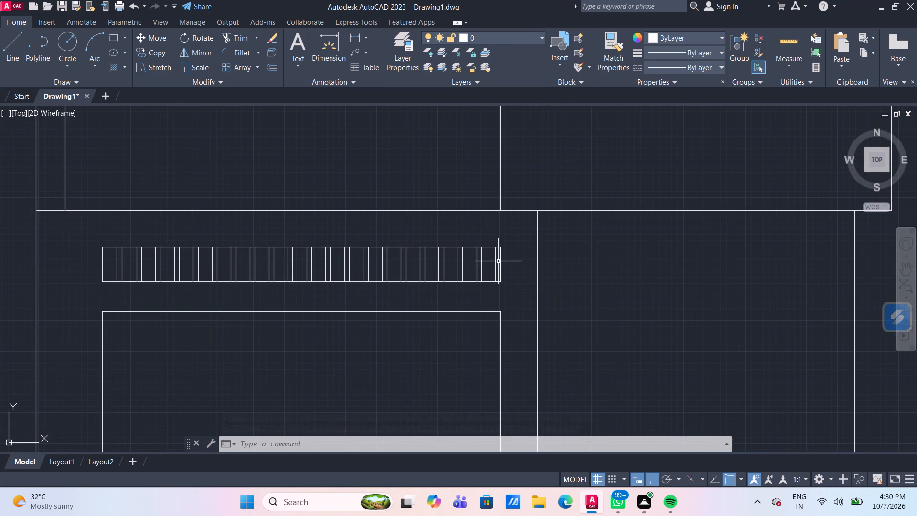
Move all the vertical slat lines in the strip 3" to the left.
click(498, 261)
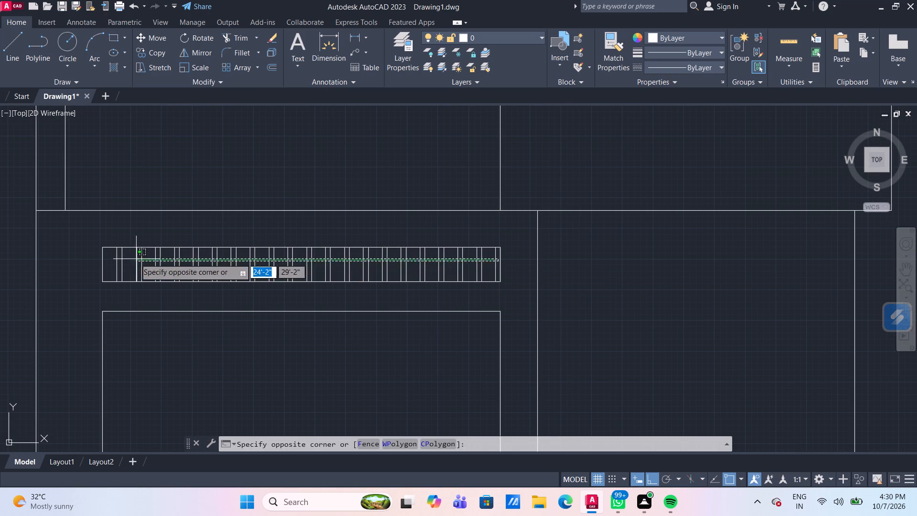
click(108, 260)
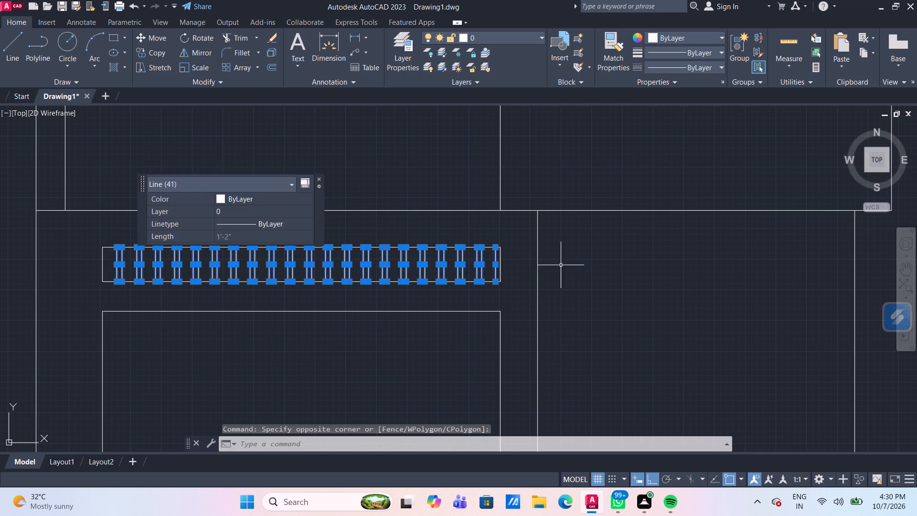
scroll(596, 249, up, 2)
click(381, 268)
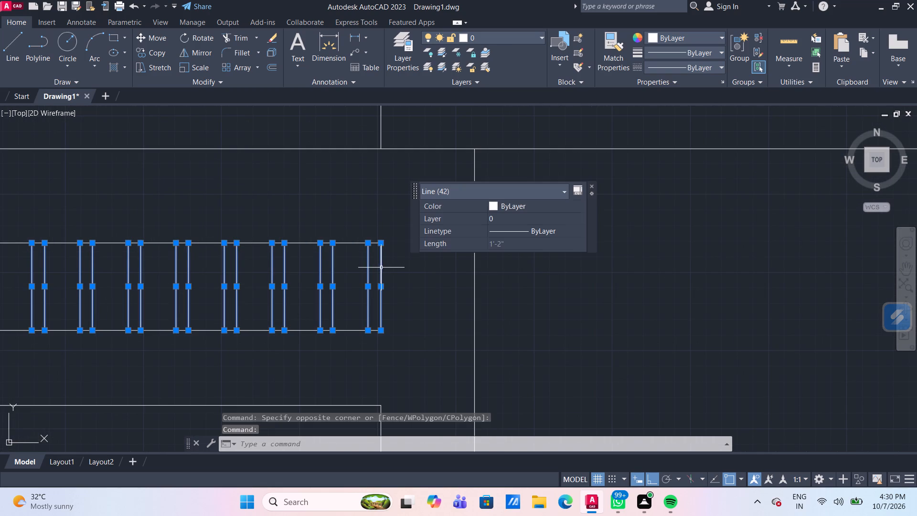
scroll(411, 269, down, 3)
scroll(159, 320, up, 2)
scroll(167, 279, up, 1)
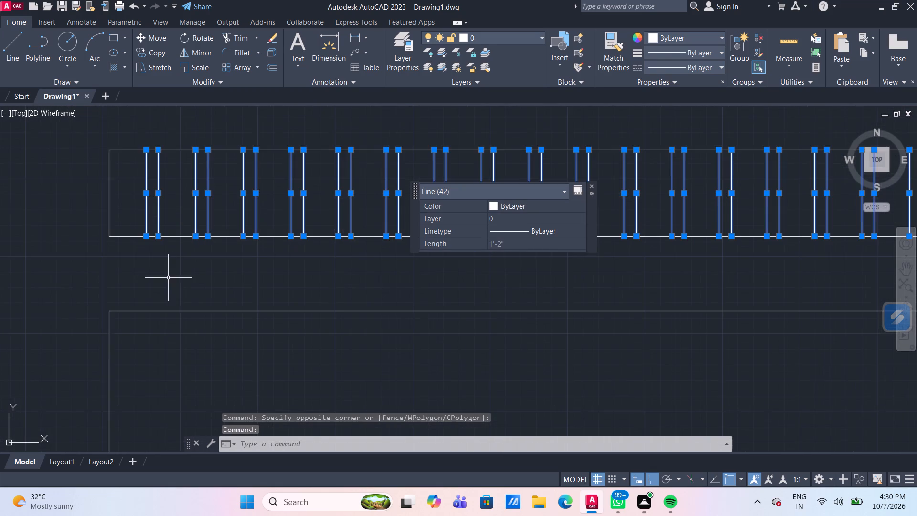
middle_drag(180, 280, 215, 311)
key(m)
key(Return)
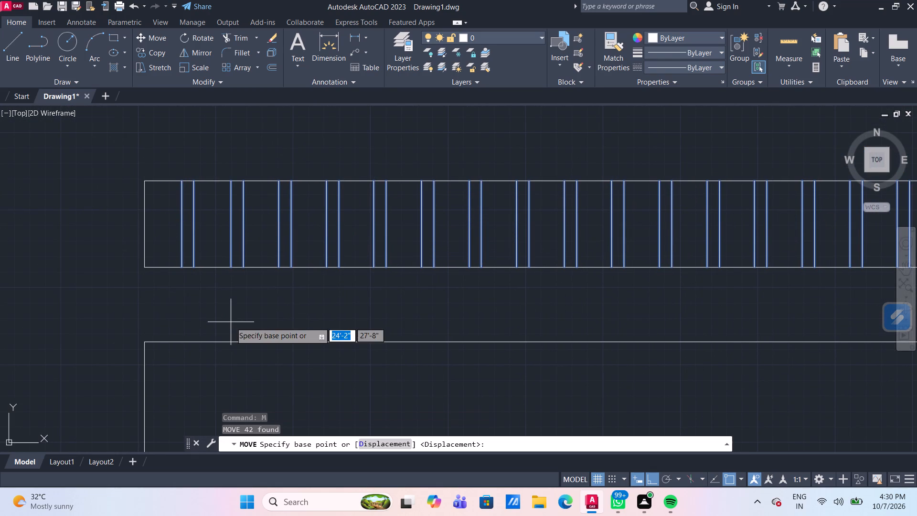
click(181, 269)
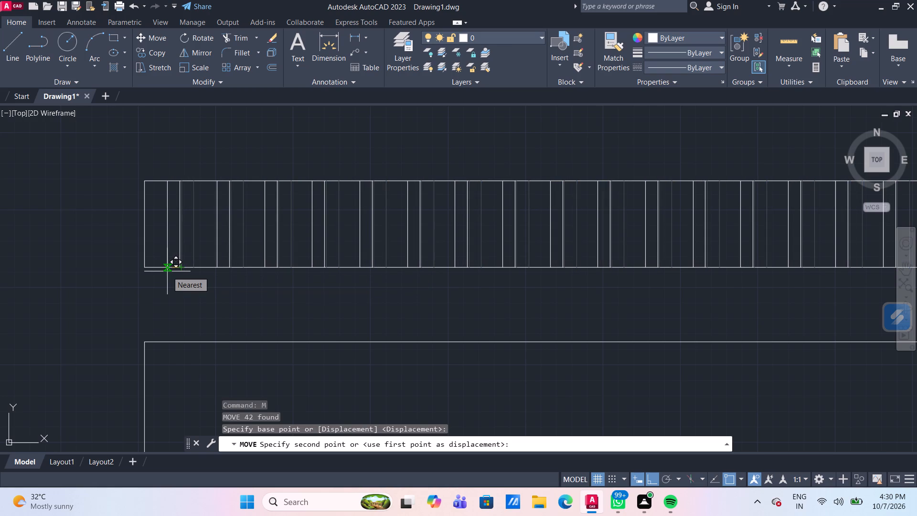
text(3")
key(Return)
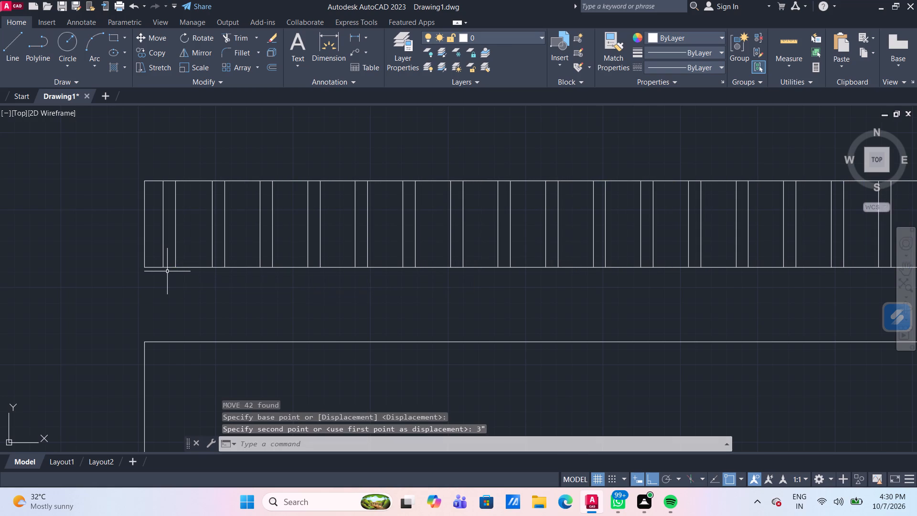
Examine how the shifted slats sit at both ends of the strip.
scroll(167, 271, down, 3)
scroll(406, 258, up, 2)
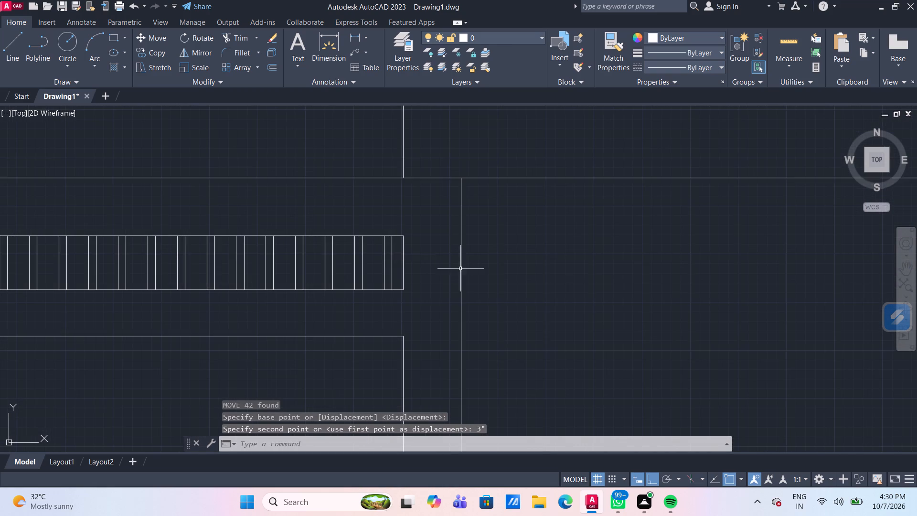
scroll(470, 269, down, 5)
scroll(473, 268, up, 3)
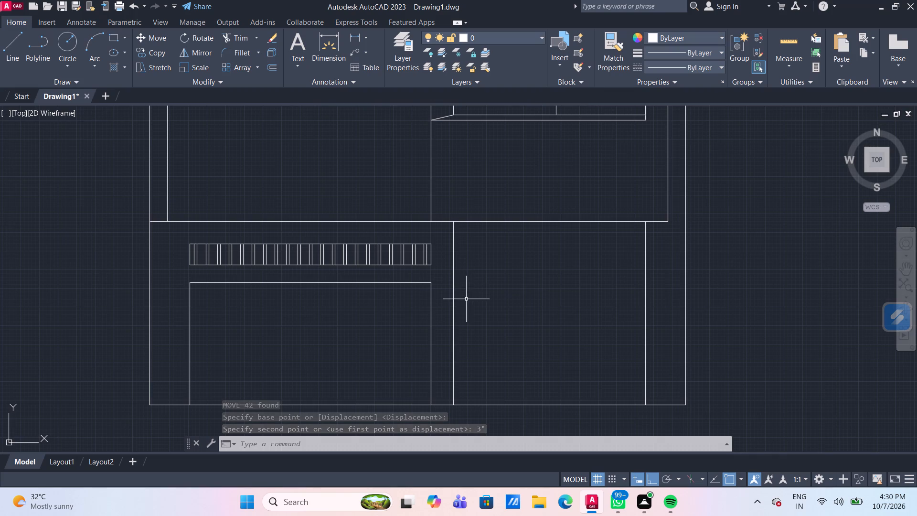
scroll(460, 280, up, 1)
middle_drag(474, 274, 615, 276)
middle_click(616, 276)
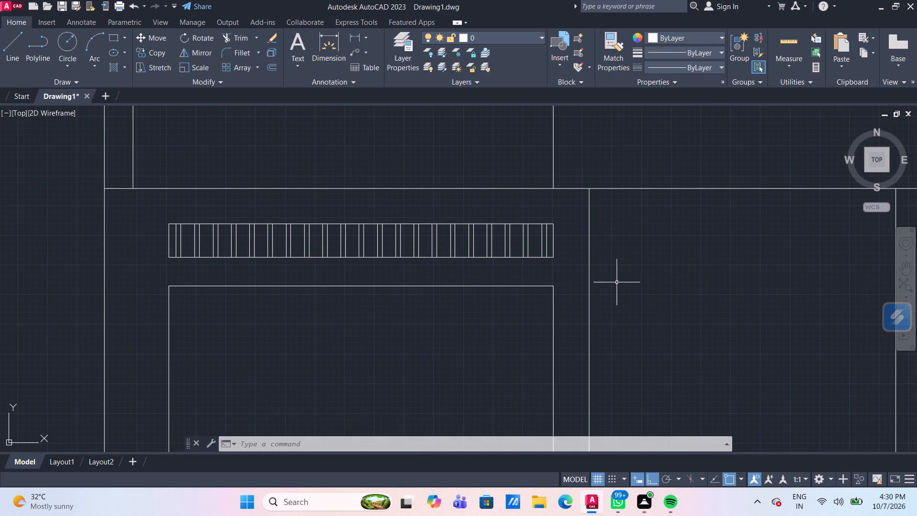
key(Escape)
Draw a horizontal line across the ground storey's right bay, 3' above the base, and erase the 3' vertical construction segment.
scroll(682, 302, down, 2)
middle_drag(692, 303, 606, 261)
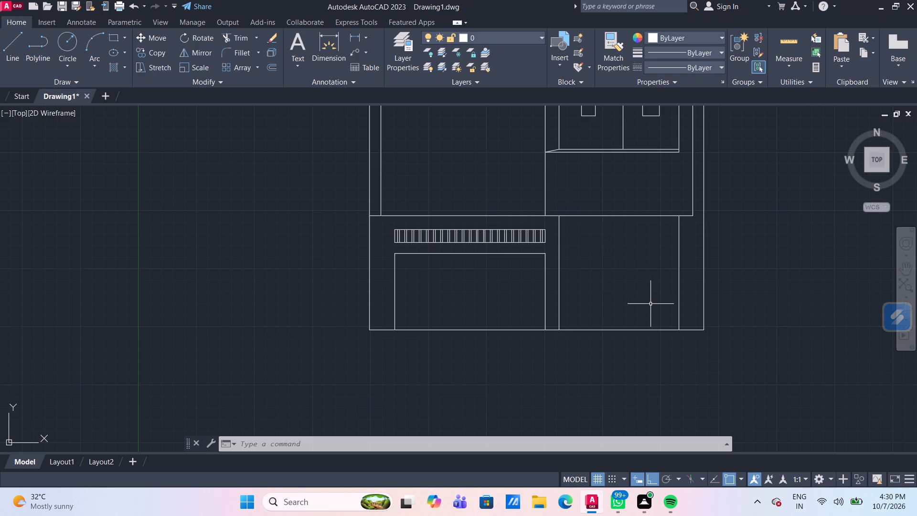
middle_drag(650, 304, 595, 281)
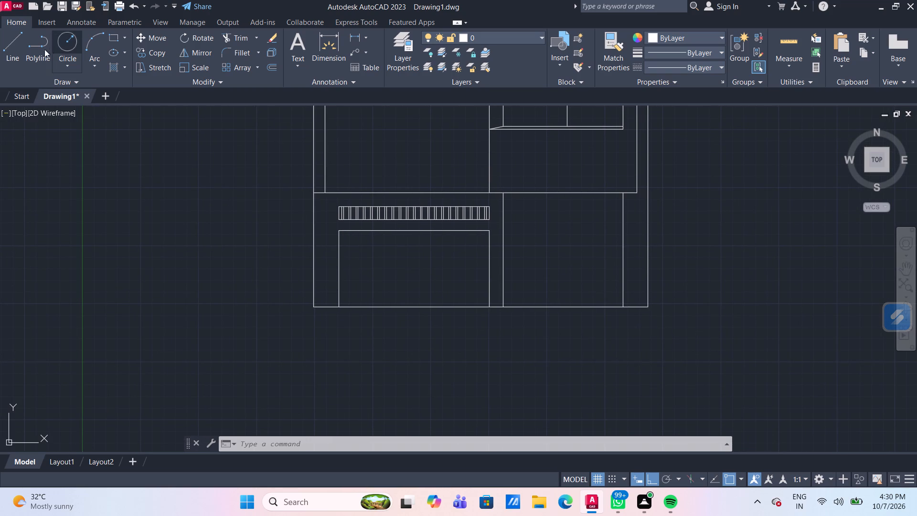
click(11, 44)
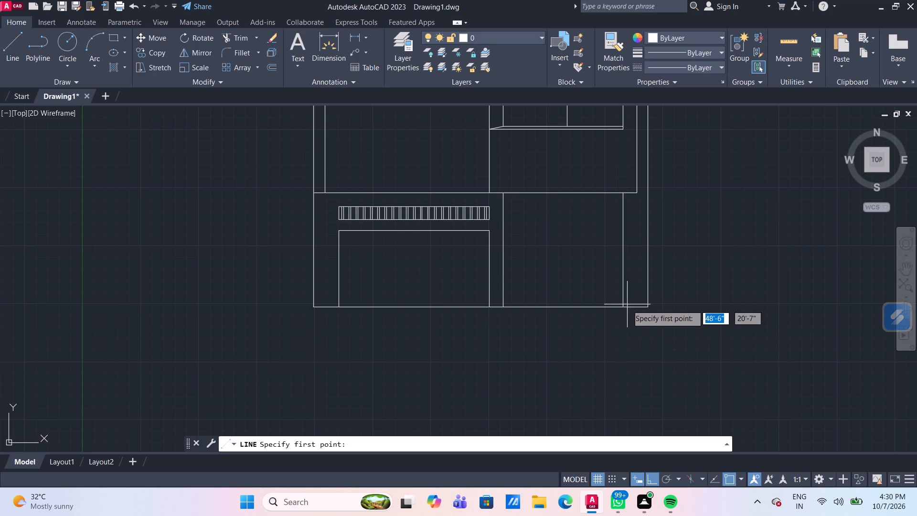
click(623, 307)
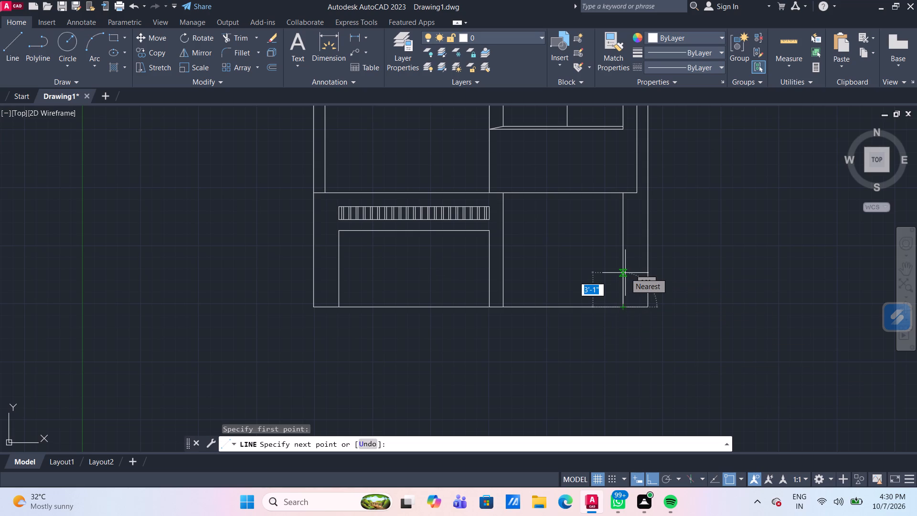
text(3')
key(Return)
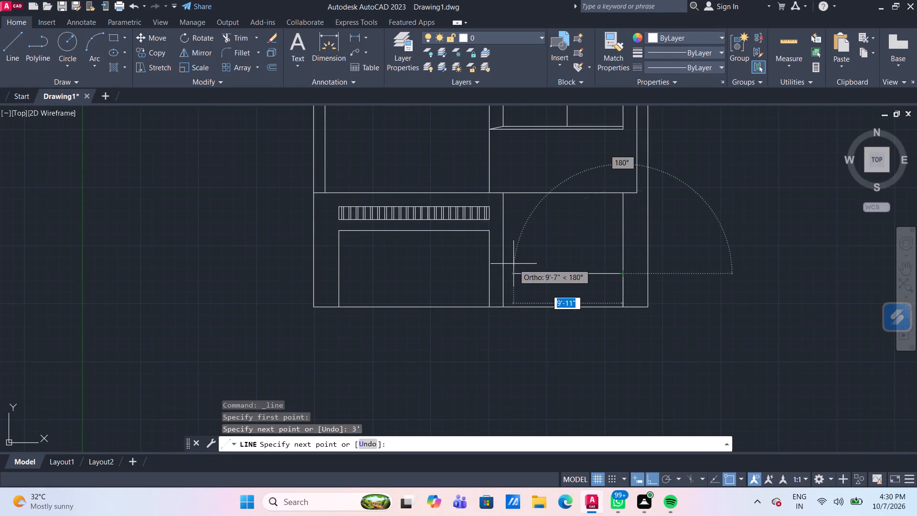
click(501, 271)
key(Return)
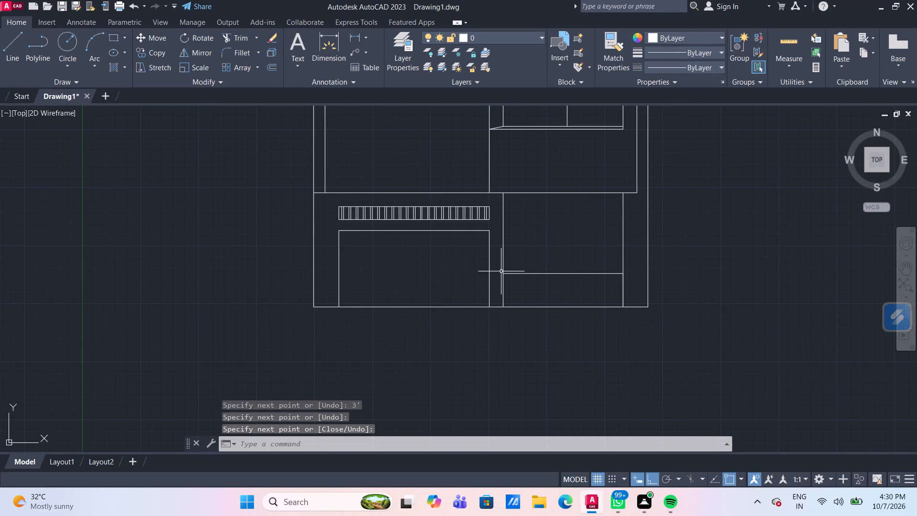
click(623, 290)
key(Delete)
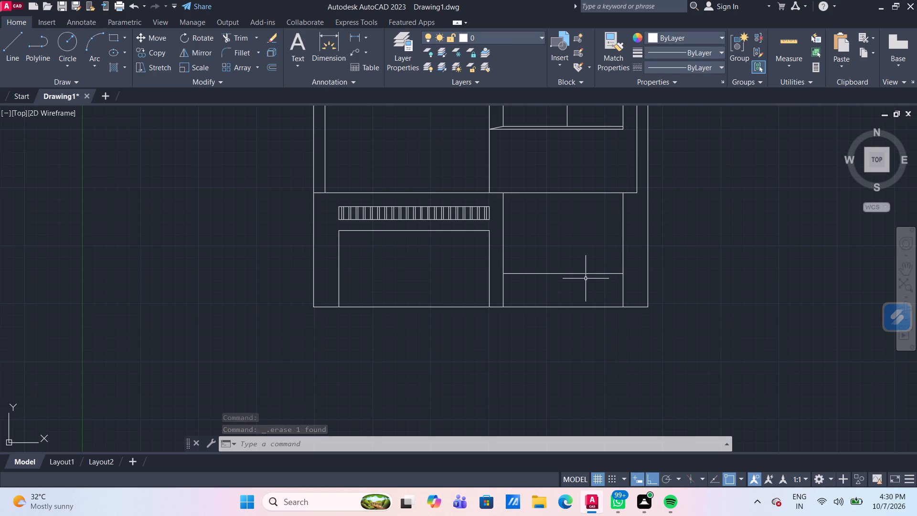
With Ortho off, draw outward-sloping lines from both ends of the 3' horizontal line past the base, about 3'-9" right and 4'-1" left.
key(l)
key(Return)
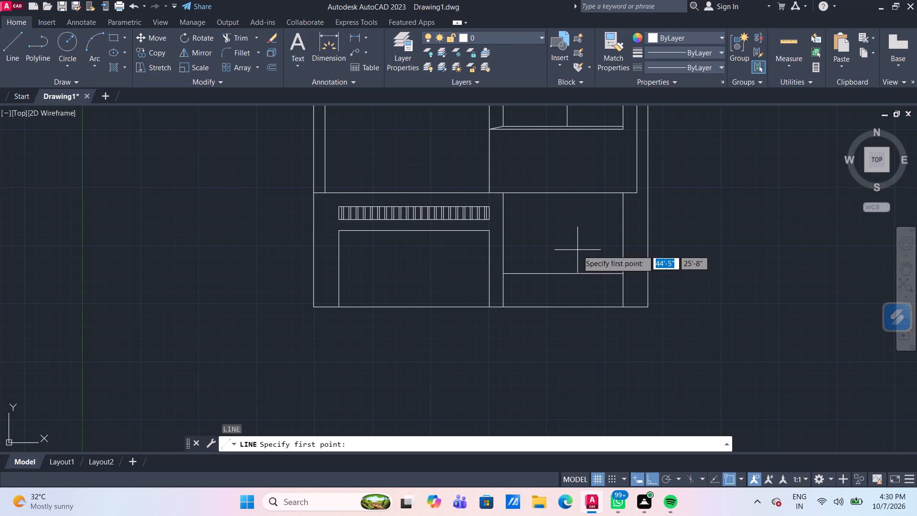
click(622, 275)
scroll(635, 304, up, 3)
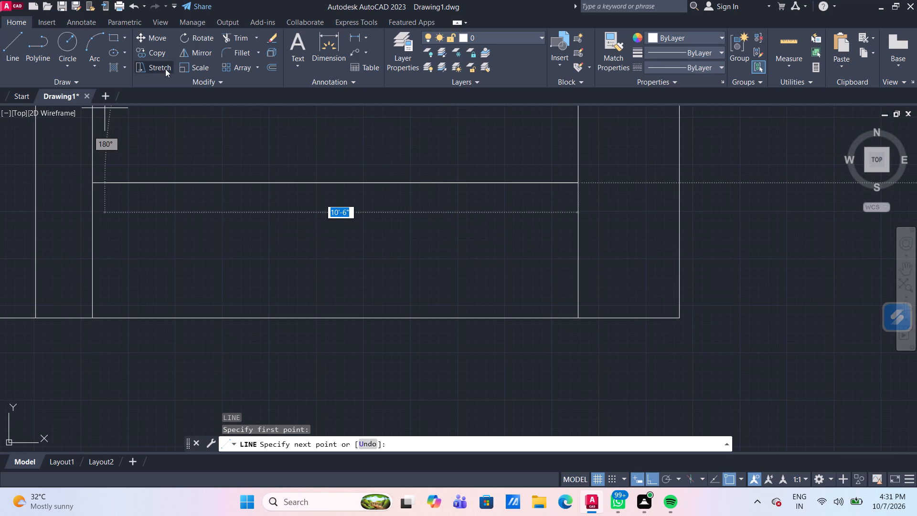
click(650, 482)
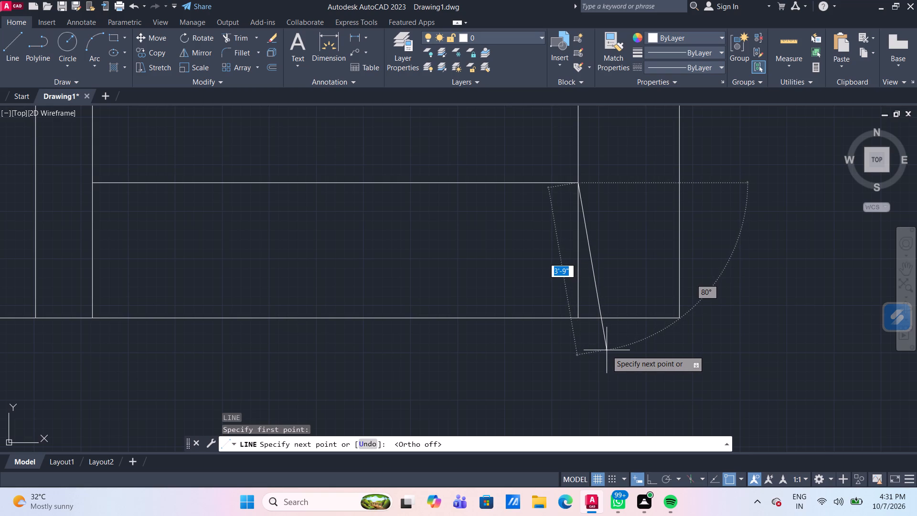
click(607, 350)
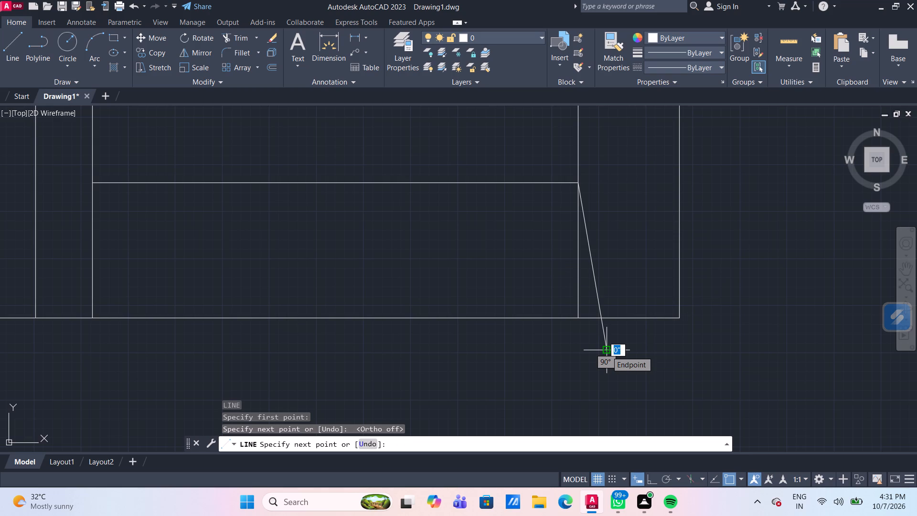
key(Return)
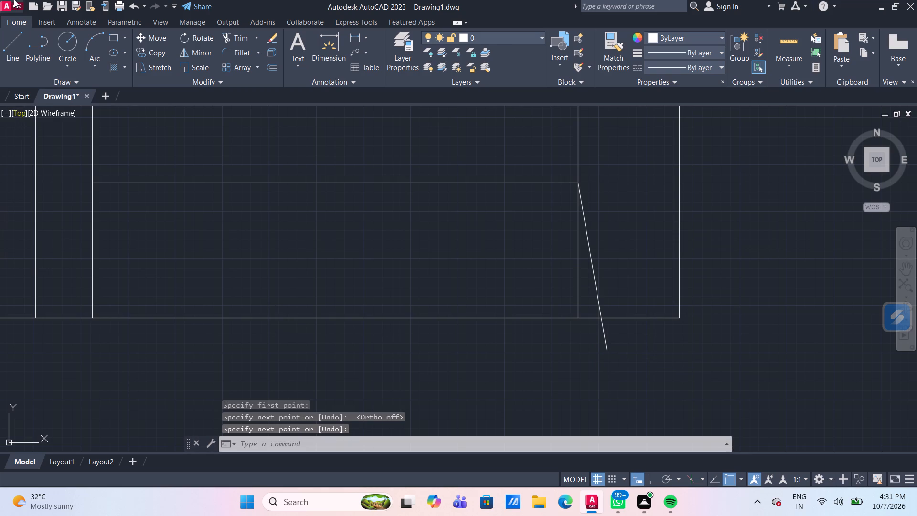
click(10, 45)
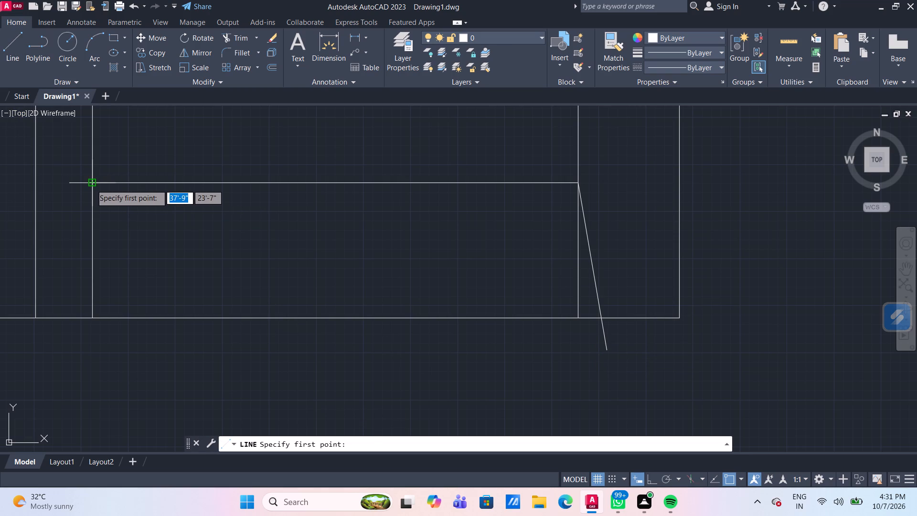
click(92, 185)
middle_drag(75, 267, 240, 230)
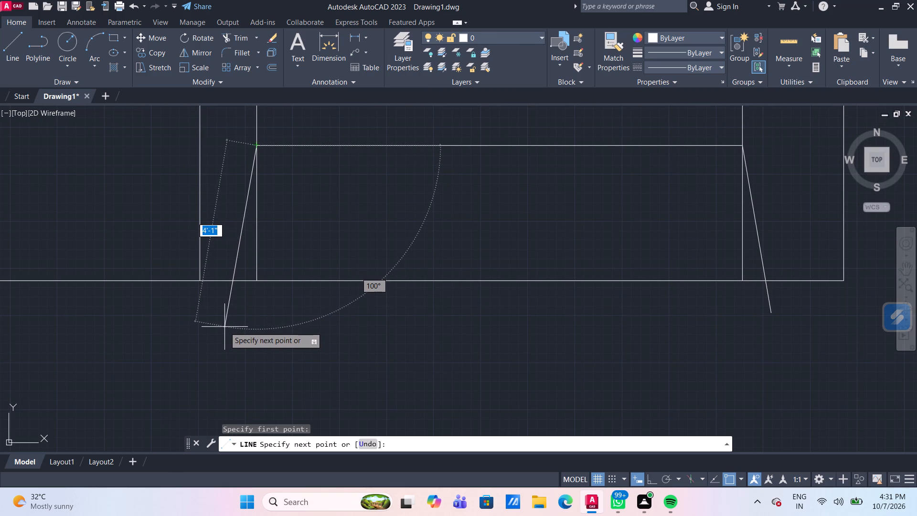
click(224, 327)
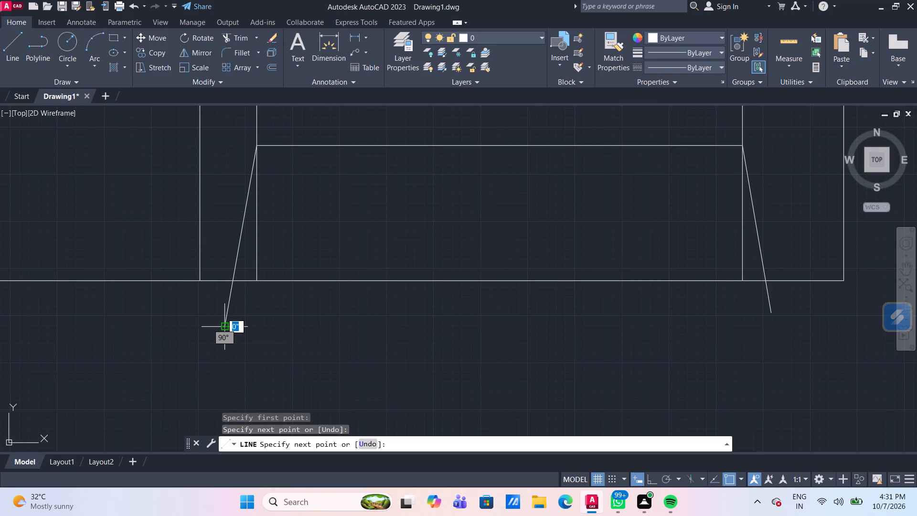
key(Return)
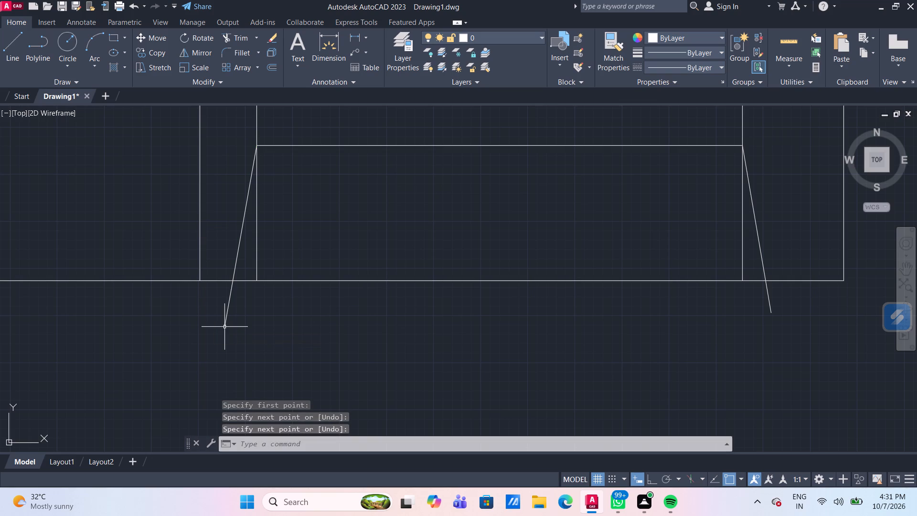
Draw a second slanted line from the horizontal line's left end, sloping inward past the base, about 4'-4" long at 70°.
click(8, 41)
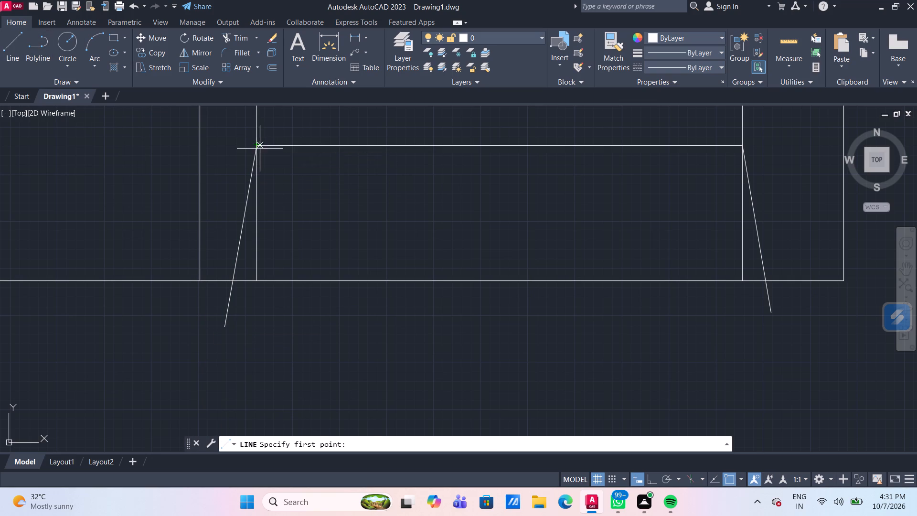
click(258, 145)
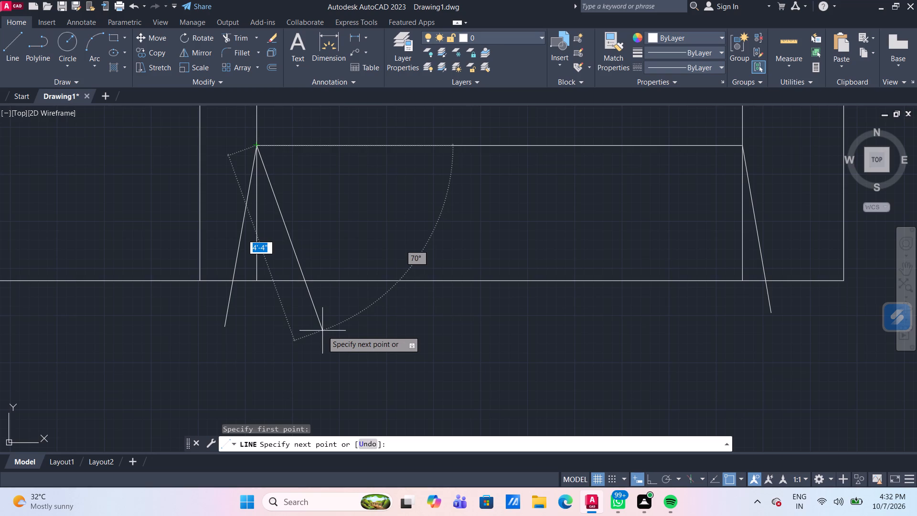
click(322, 331)
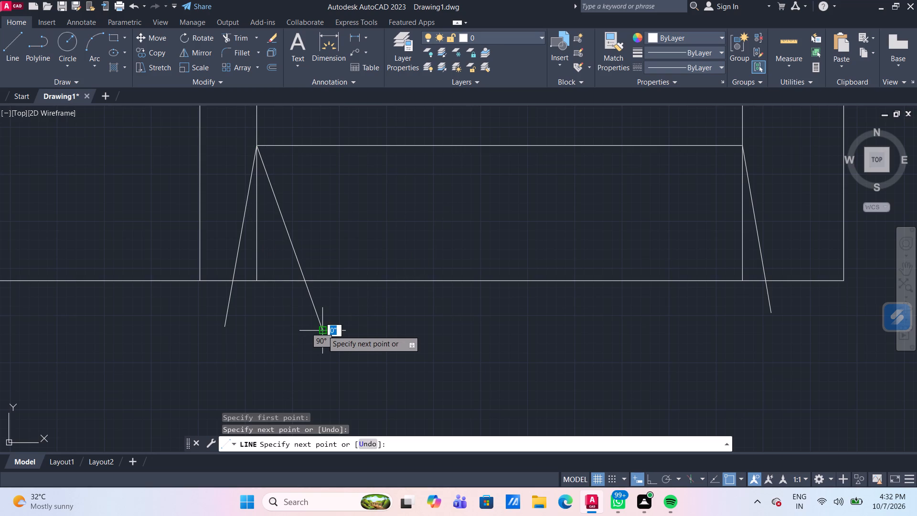
key(Escape)
Trim the three slanted lines' ends below the base and the bay's vertical side segments below the horizontal line.
text(TR)
key(Return)
click(219, 300)
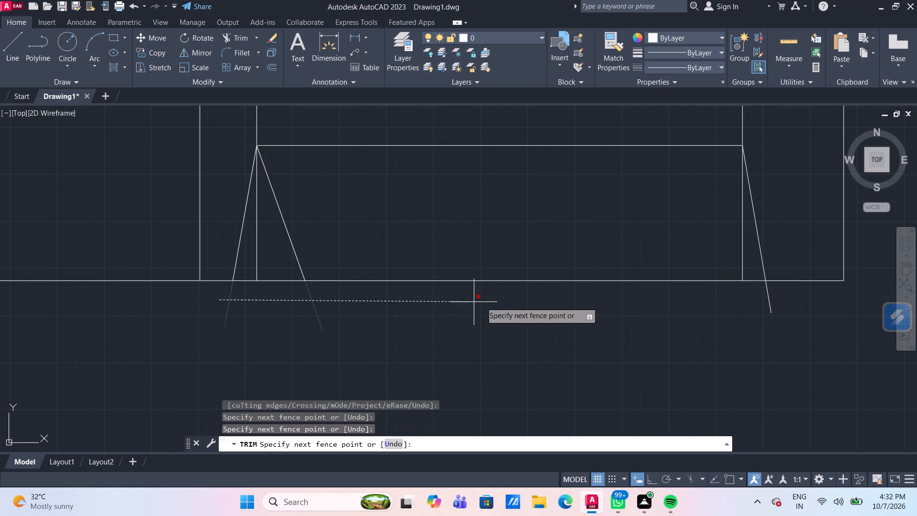
click(808, 307)
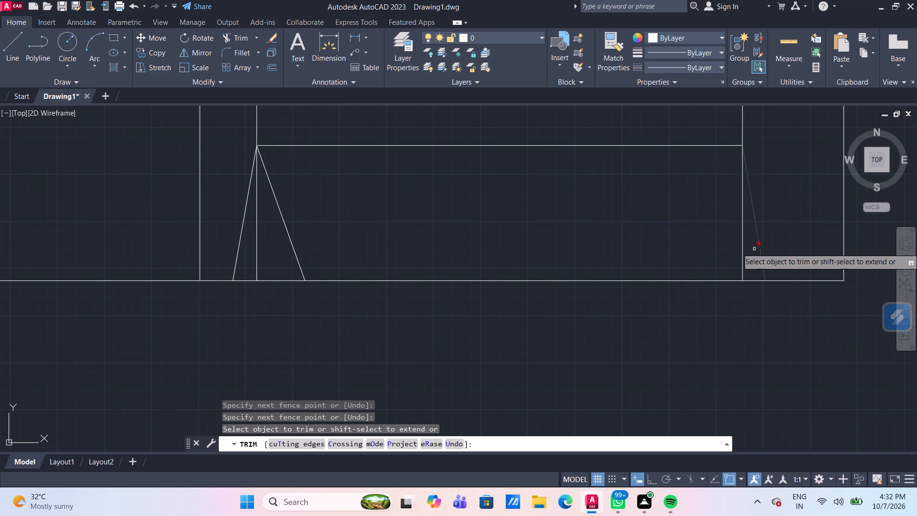
click(742, 239)
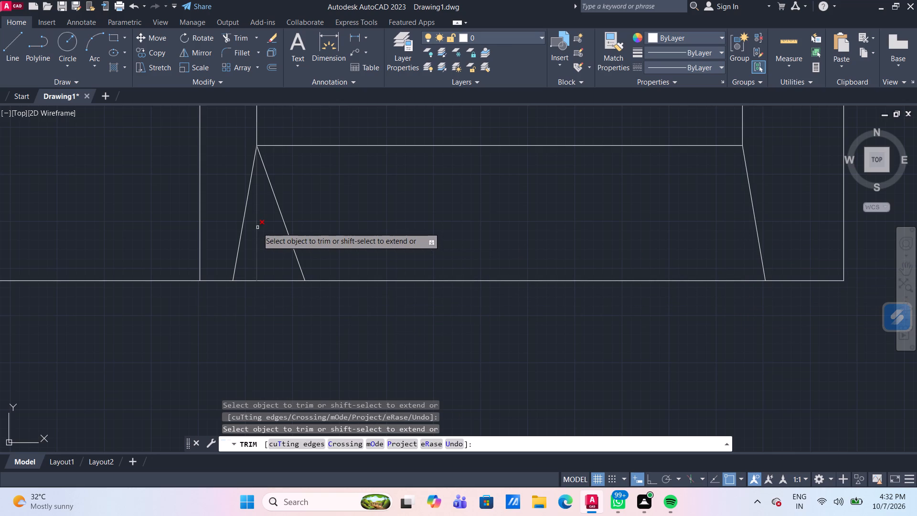
click(257, 227)
scroll(362, 230, down, 2)
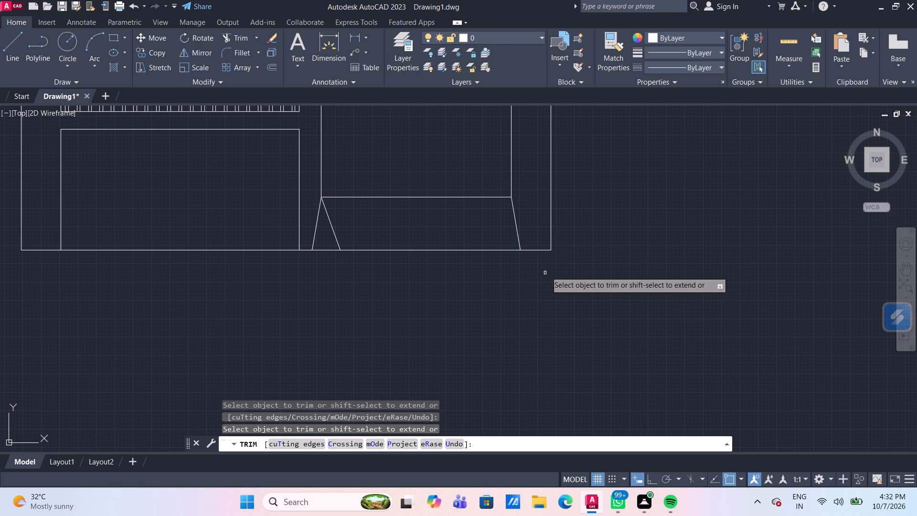
scroll(405, 251, up, 2)
middle_drag(407, 216, 350, 264)
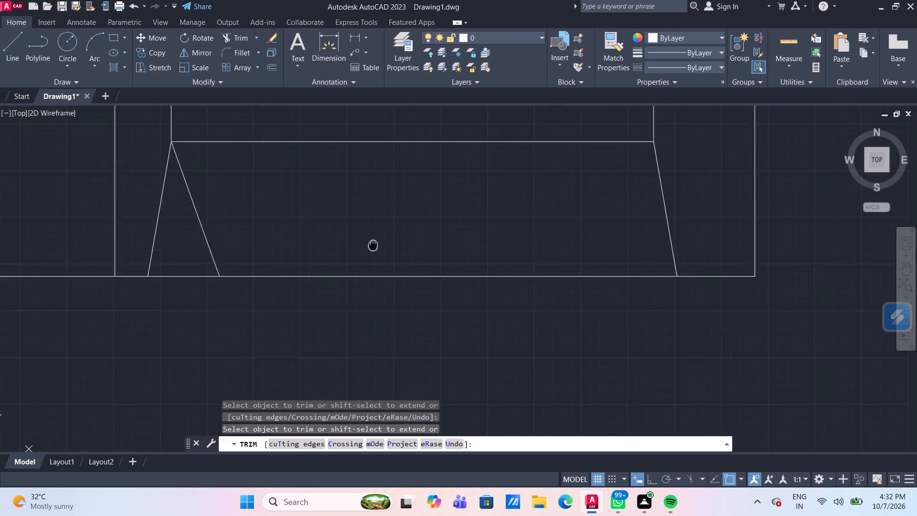
middle_drag(350, 264, 324, 283)
key(Escape)
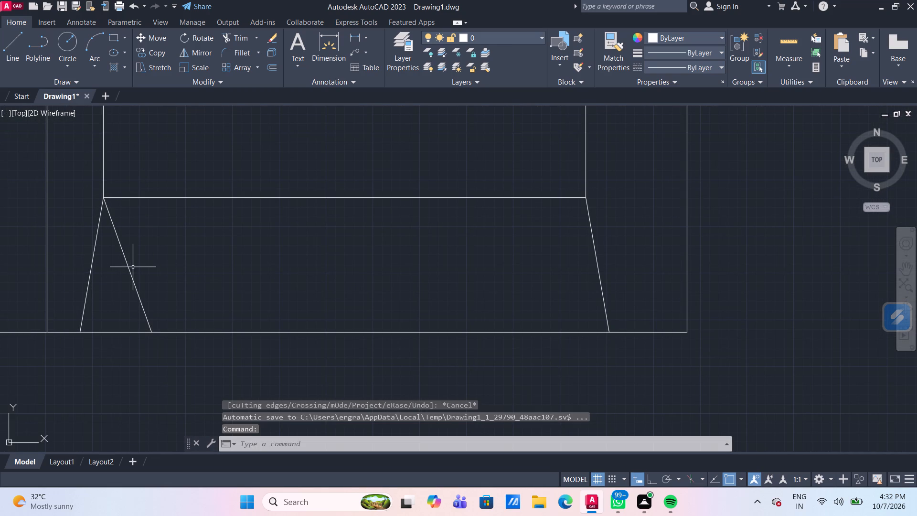
Copy the inward-sloping line from the horizontal line's left end to its right end, 10'-9" across.
click(128, 268)
text(CO)
key(Return)
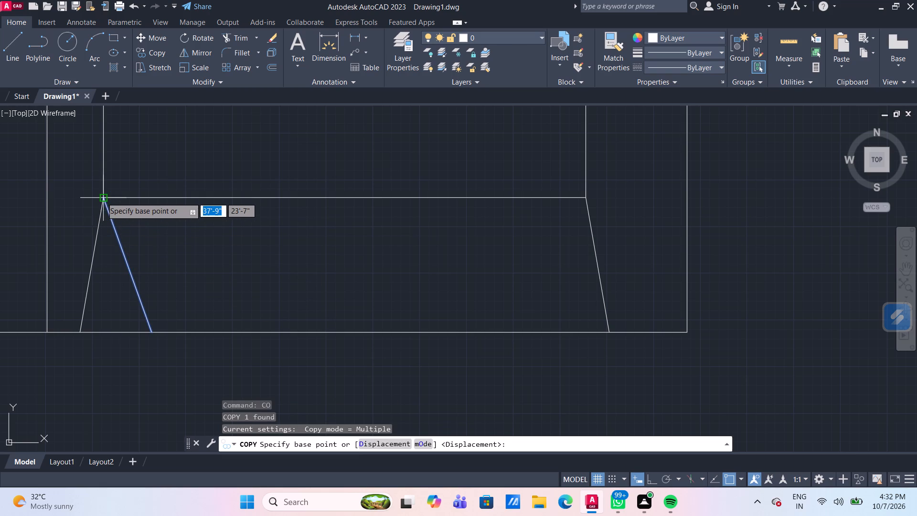
click(102, 197)
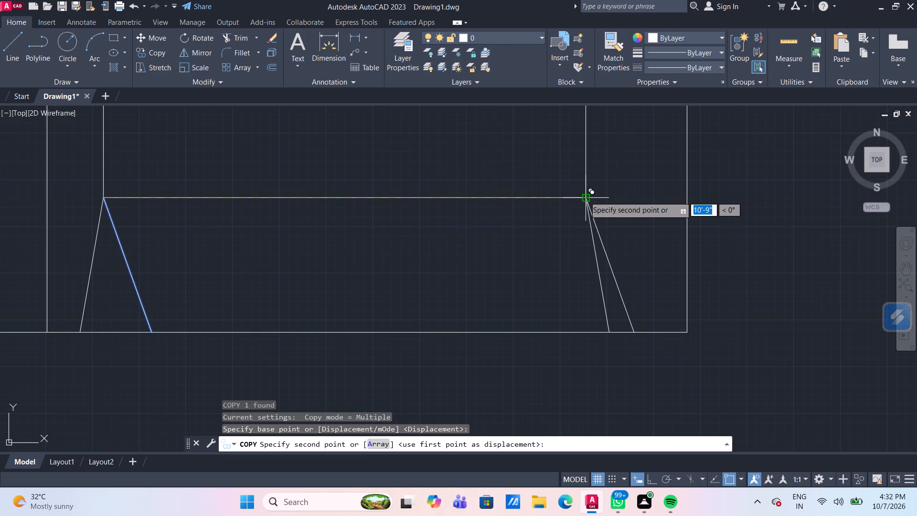
click(585, 196)
key(Escape)
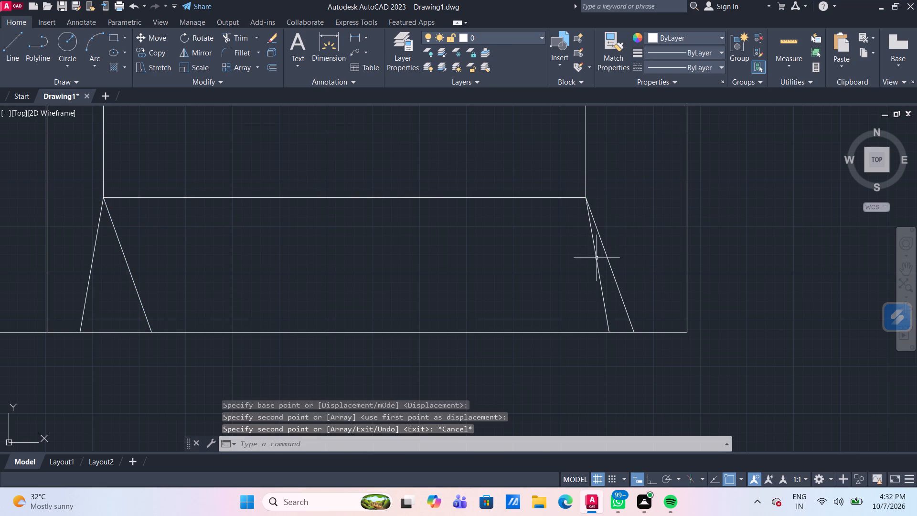
Erase the steeper of the two slanted lines at the horizontal line's right end.
click(595, 266)
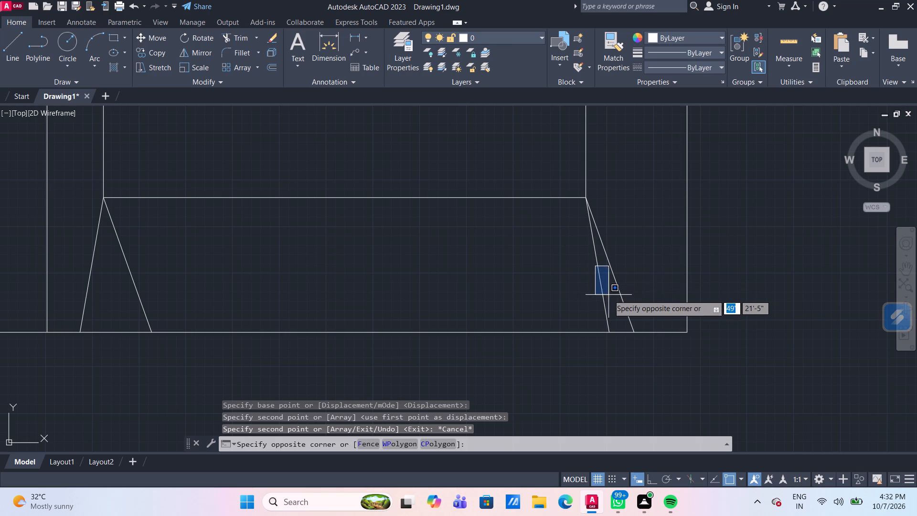
click(598, 289)
click(600, 290)
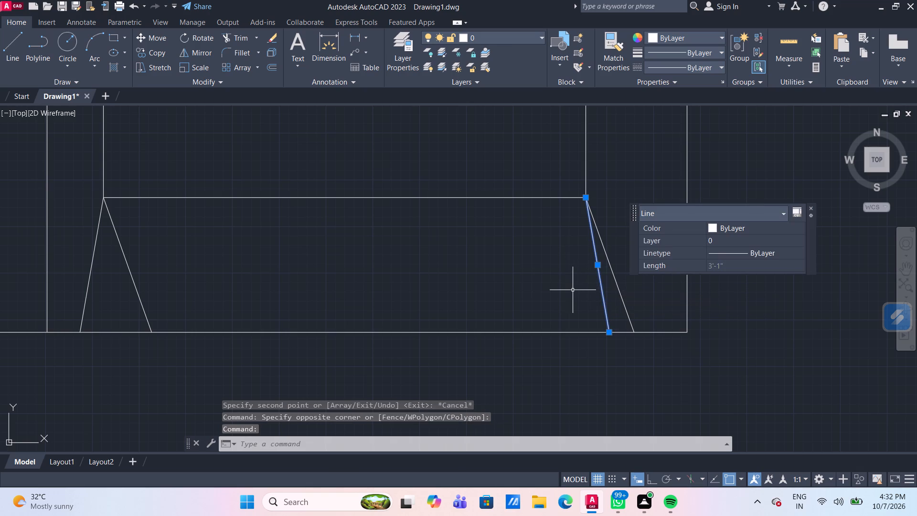
key(Delete)
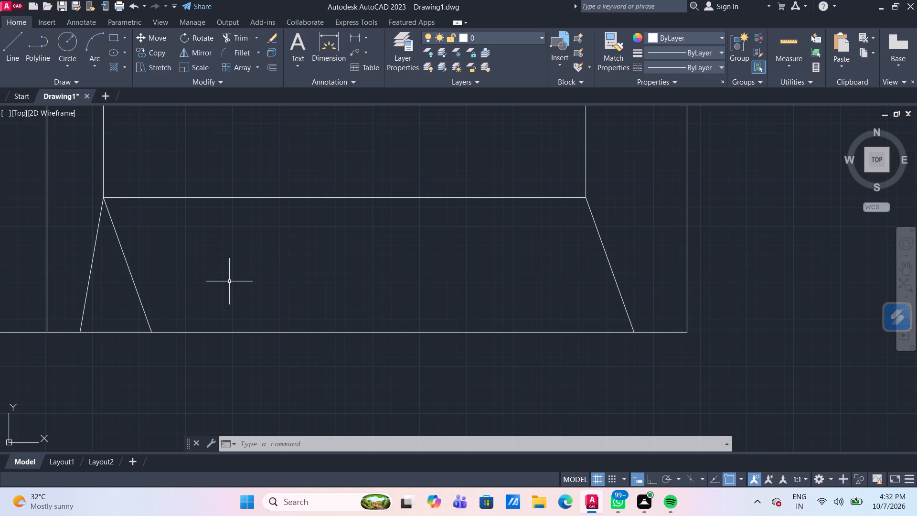
Check the widths between the parallel slanted lines at their top and bottom with temporary dimensions, and delete both dimensions.
scroll(238, 233, down, 2)
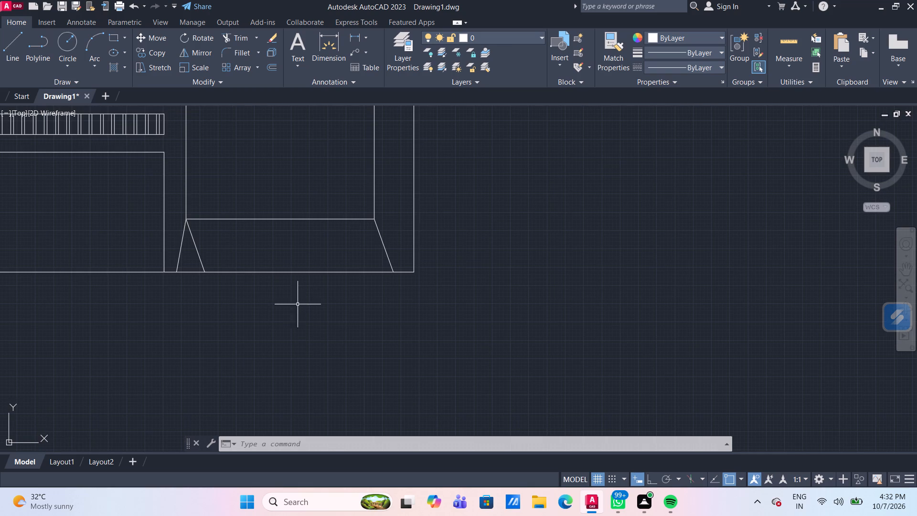
scroll(218, 235, up, 1)
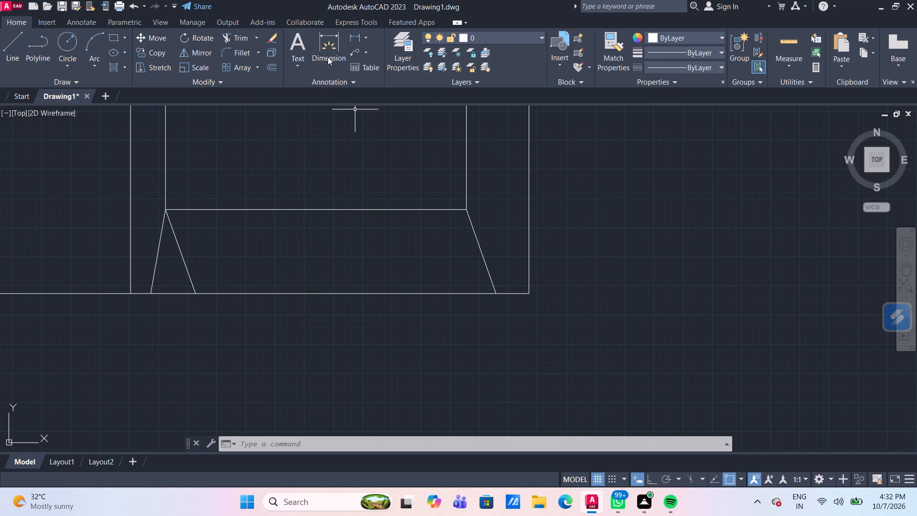
click(328, 56)
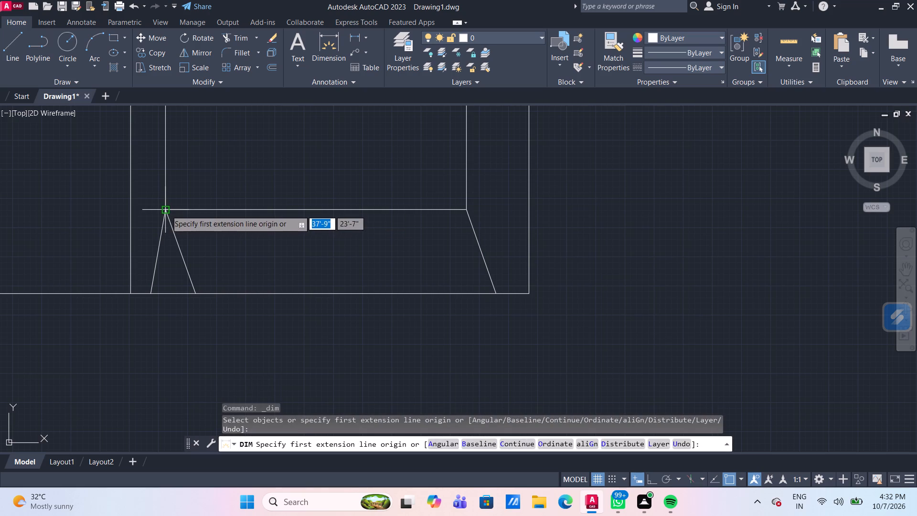
click(166, 209)
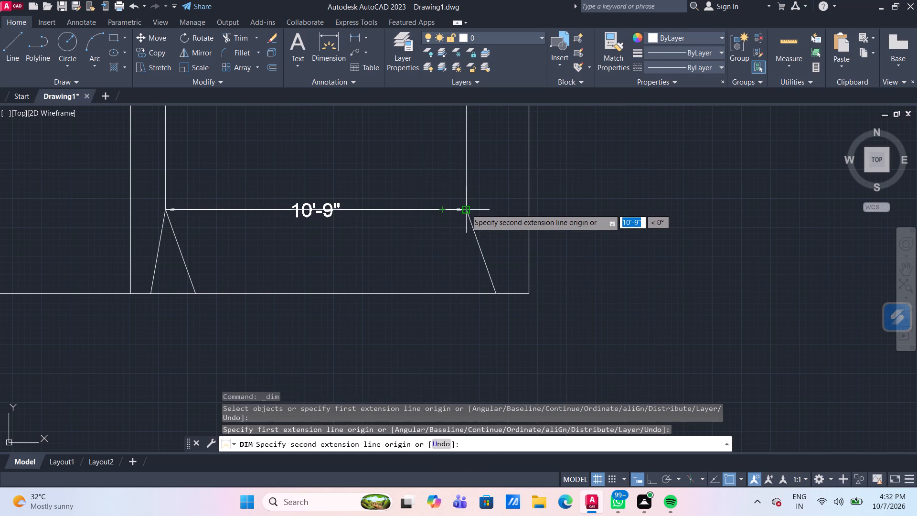
click(466, 209)
click(439, 175)
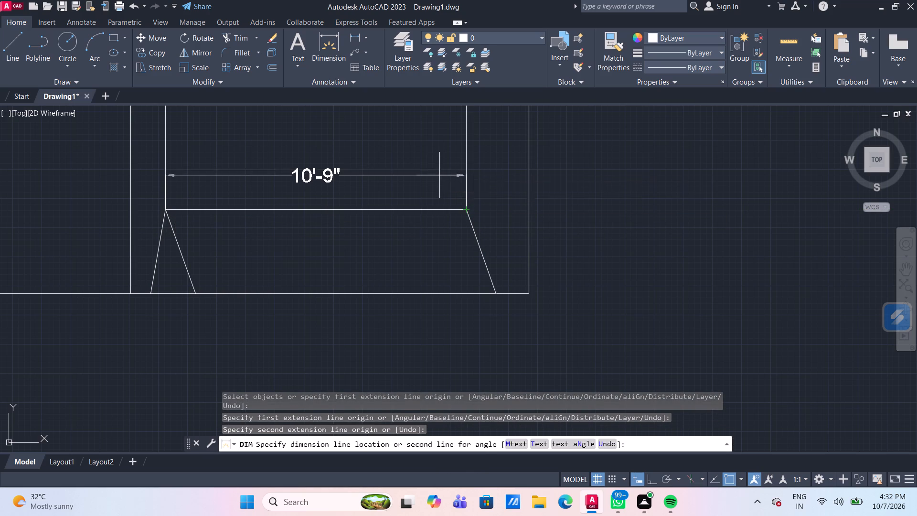
click(496, 290)
click(195, 294)
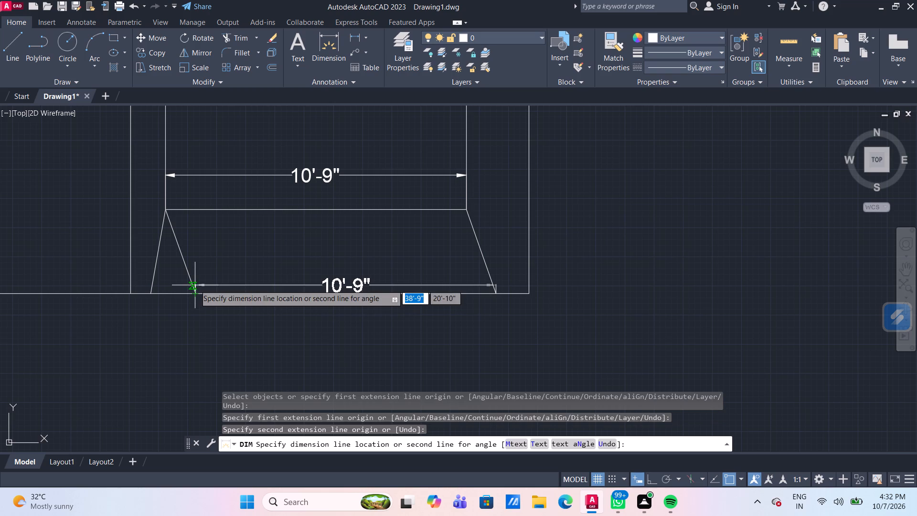
click(195, 281)
key(Escape)
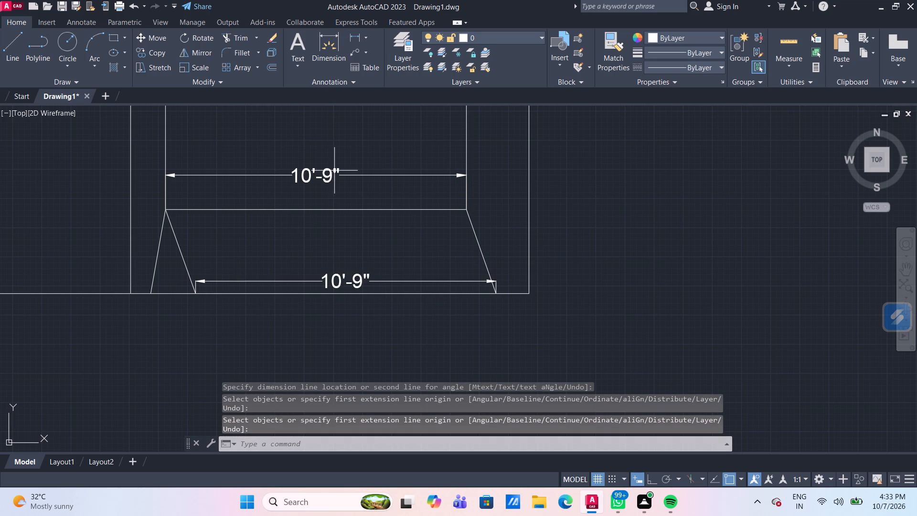
click(334, 171)
click(363, 278)
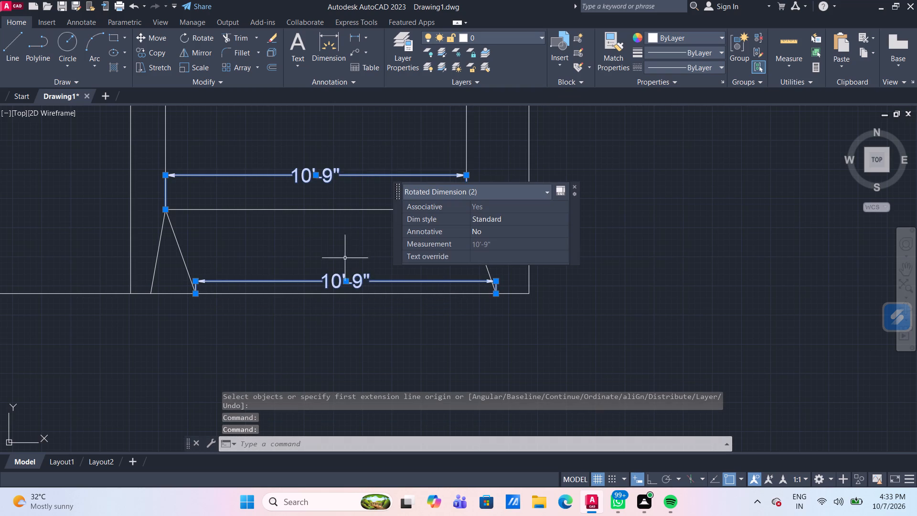
key(Delete)
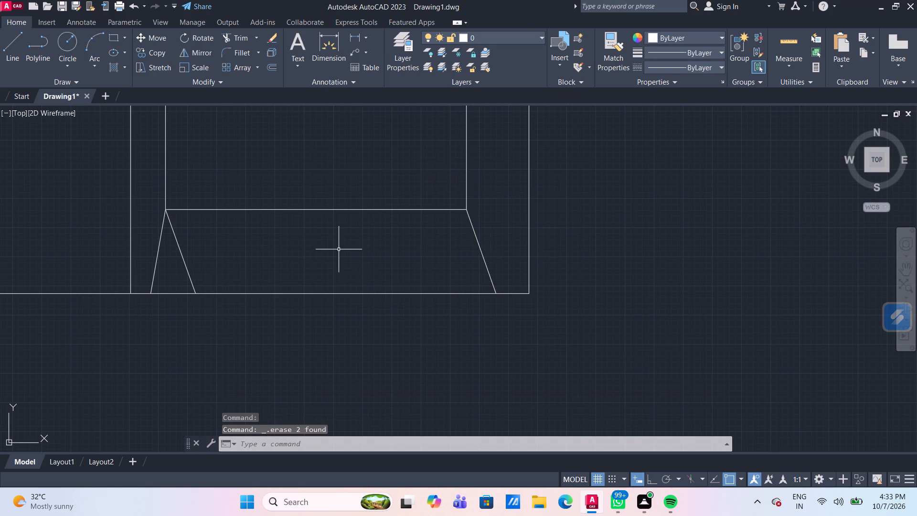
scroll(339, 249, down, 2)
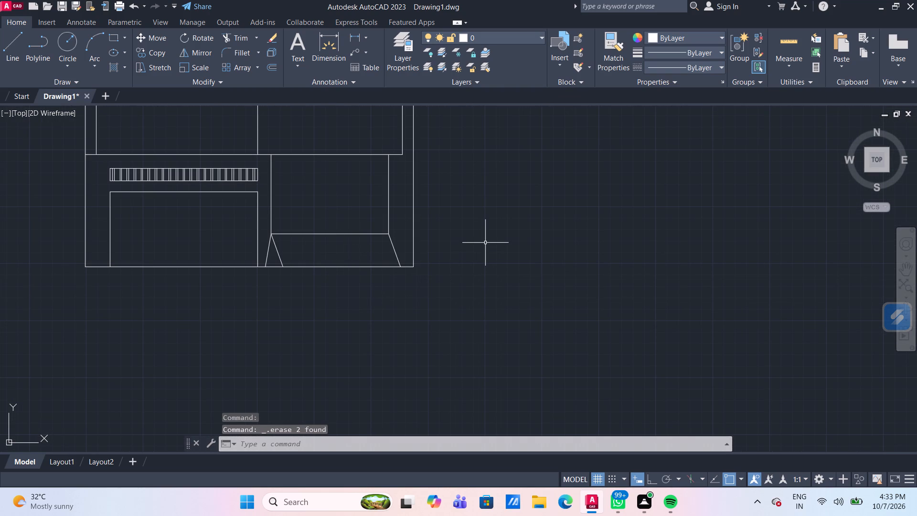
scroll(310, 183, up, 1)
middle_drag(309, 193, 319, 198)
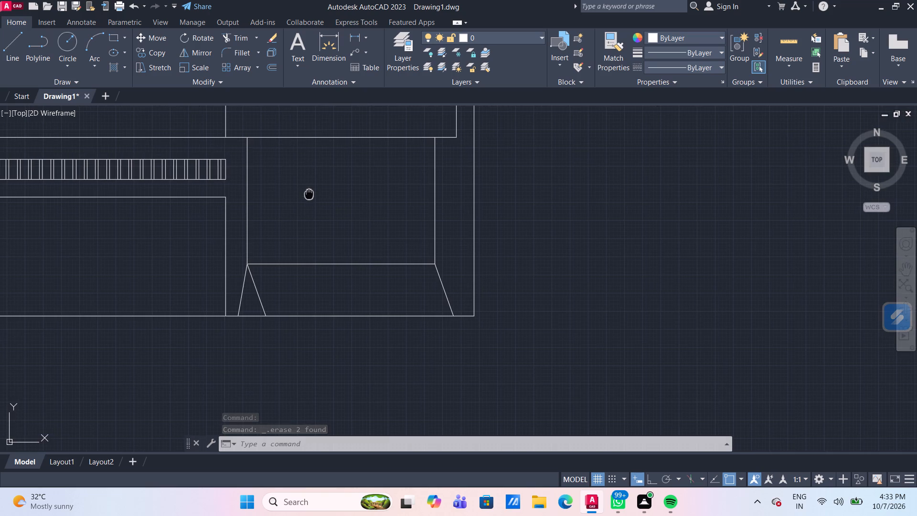
Offset the ground-storey right bay's bottom horizontal line and both vertical side lines 4" inward.
middle_drag(319, 198, 354, 264)
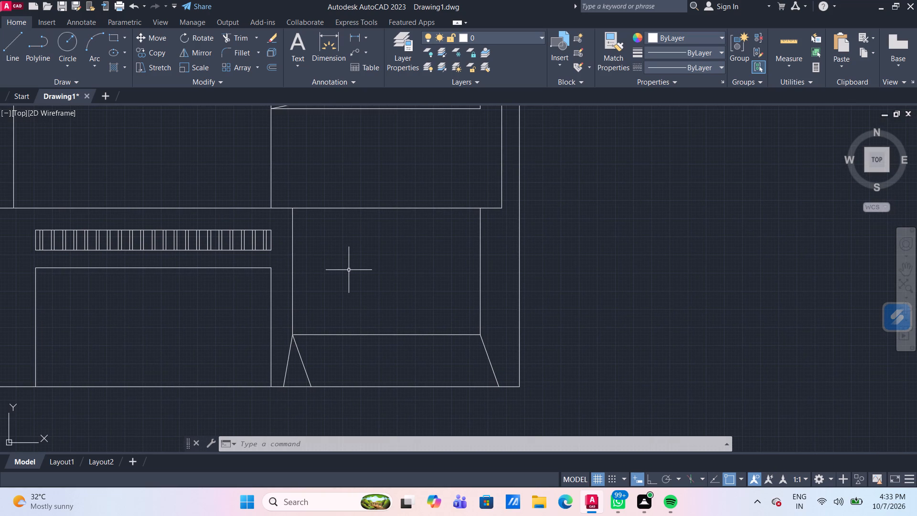
scroll(345, 256, up, 1)
scroll(344, 251, down, 1)
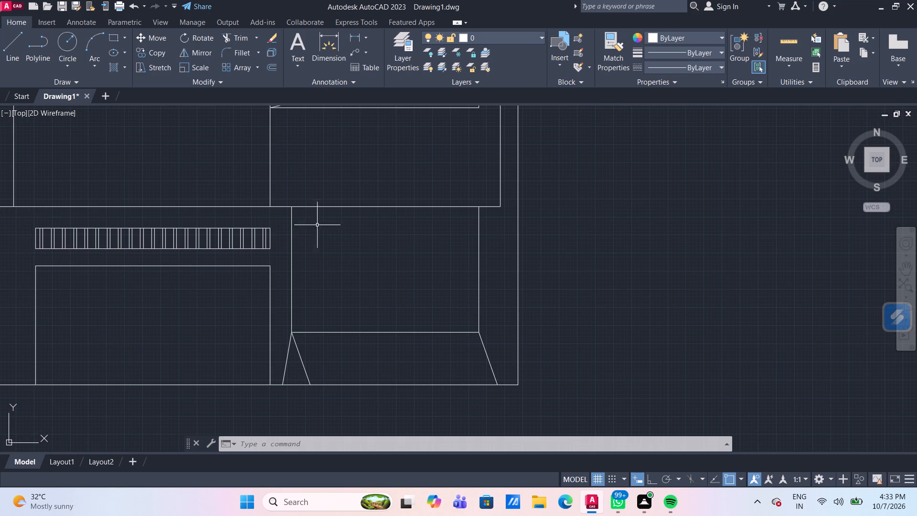
scroll(337, 306, up, 1)
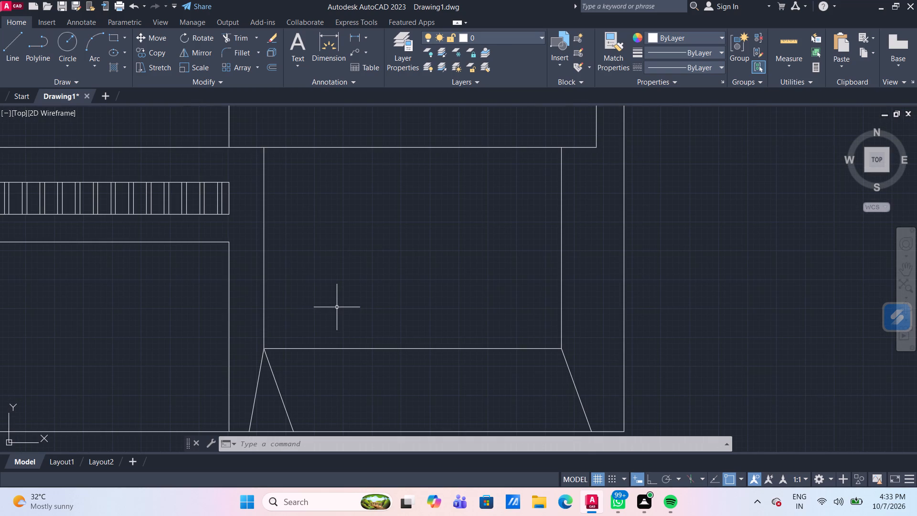
key(o)
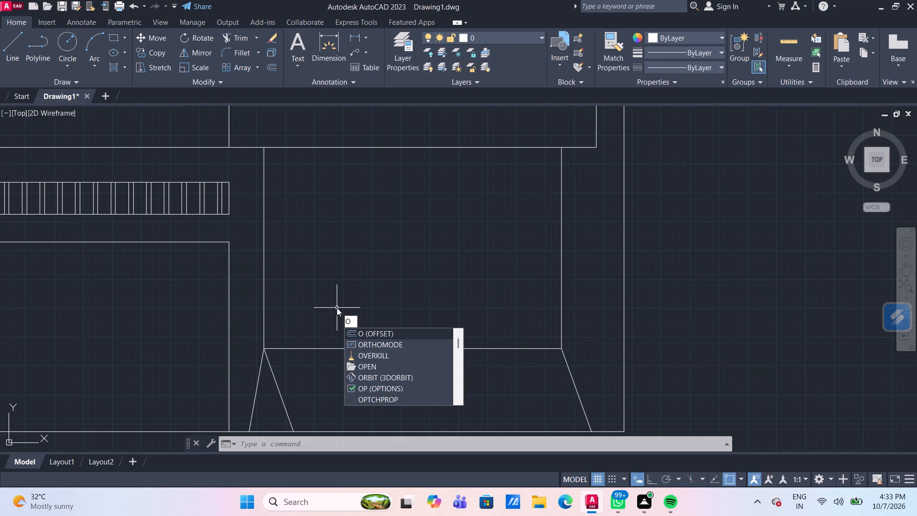
key(Return)
key(Return)
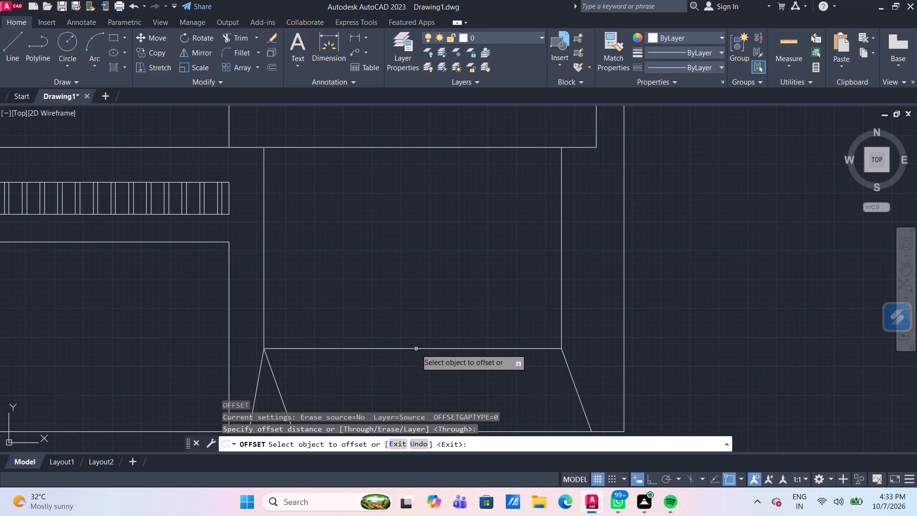
click(416, 349)
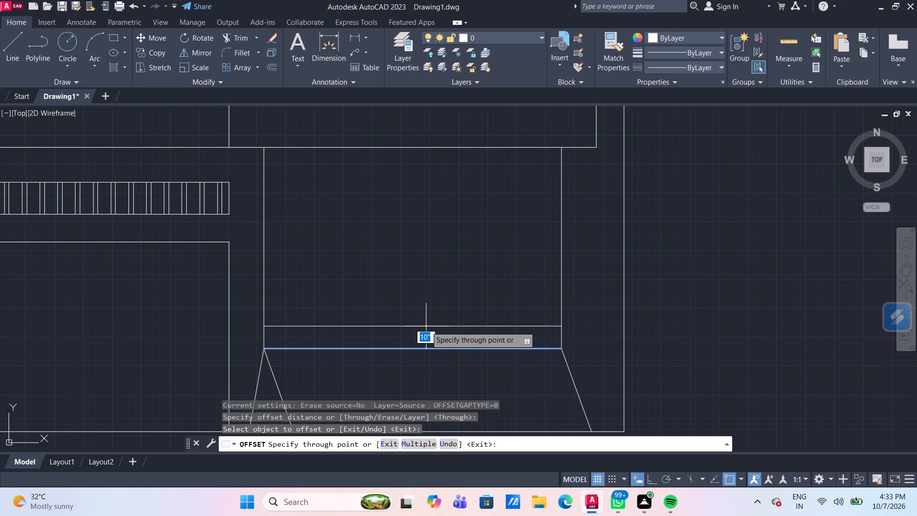
text(4")
key(Return)
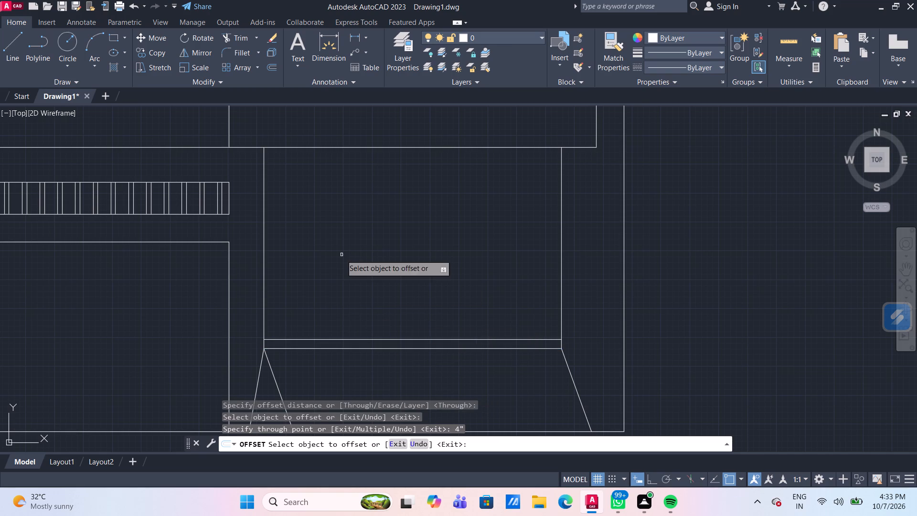
click(264, 242)
text(4")
key(Return)
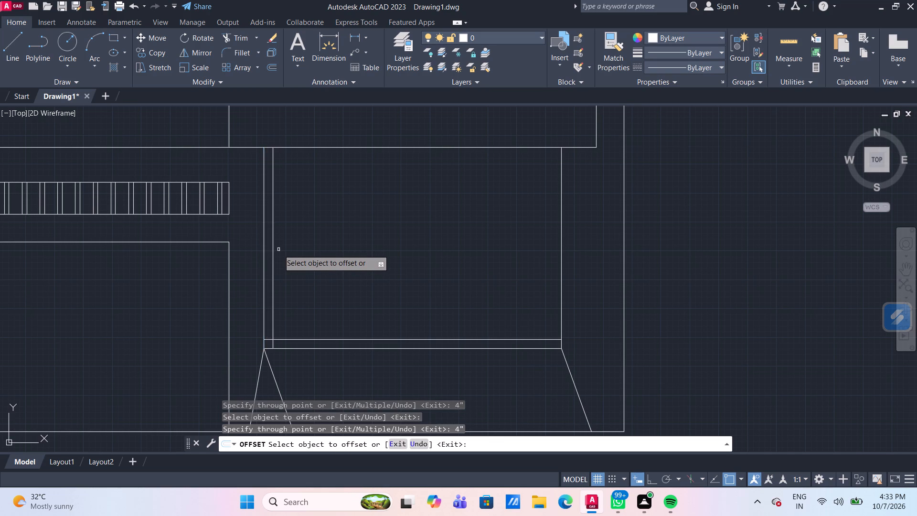
click(562, 270)
text(4")
key(Return)
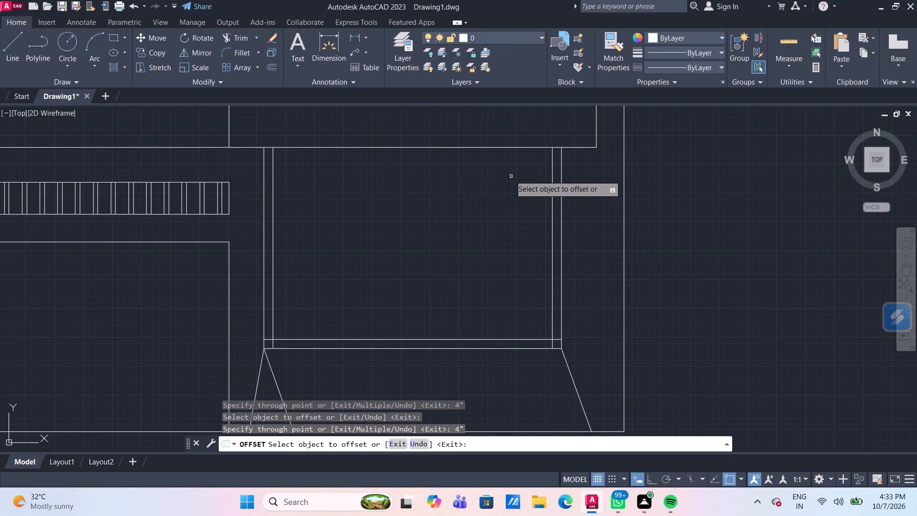
Offset the storey line above the right bay 4" downward.
scroll(502, 174, down, 2)
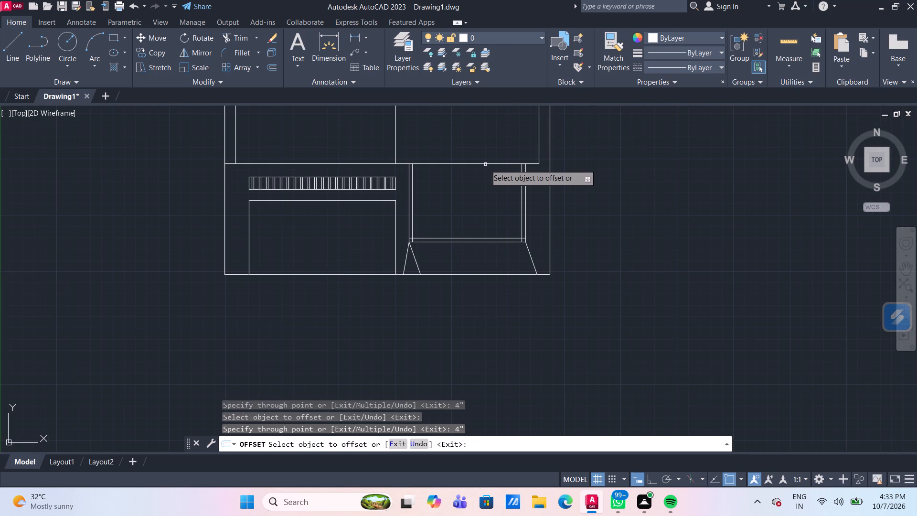
click(485, 164)
scroll(489, 172, up, 1)
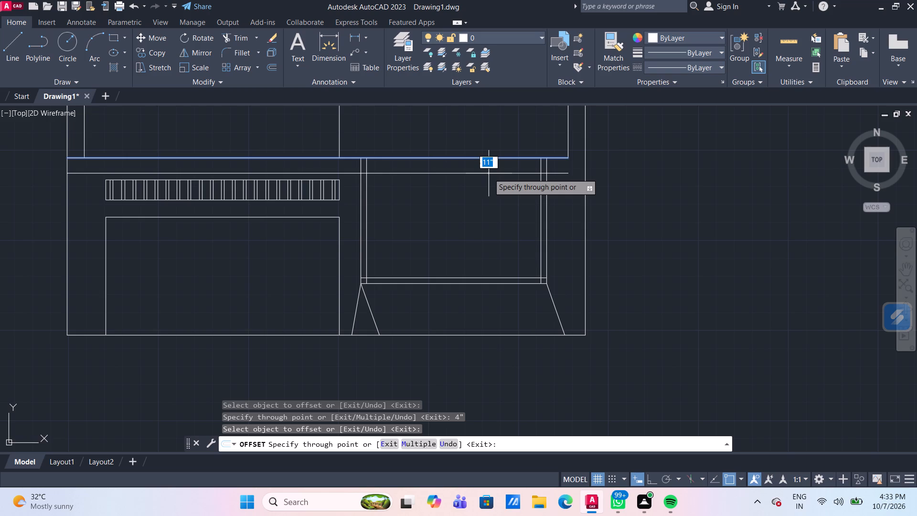
text(4")
key(Return)
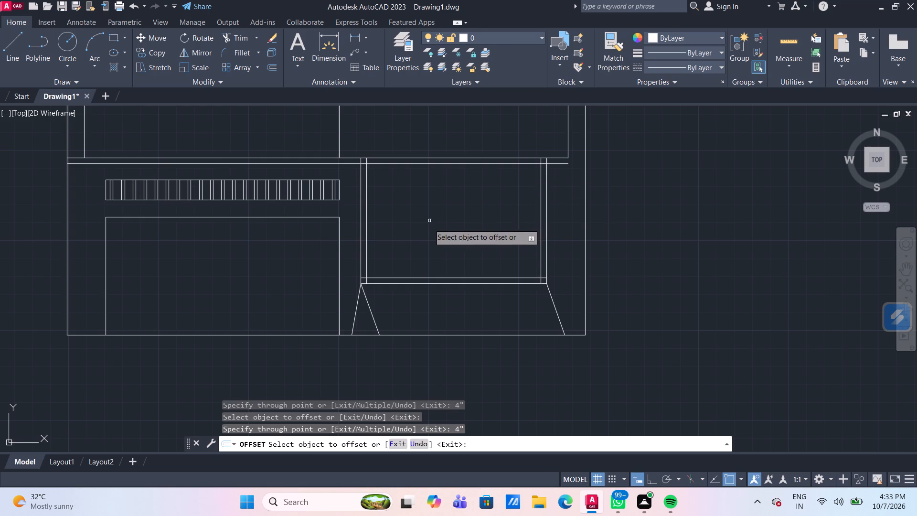
key(Escape)
Trim the new upper offset line outside the right bay and the overlapping line ends at the inner frame's two upper corners.
text(TR)
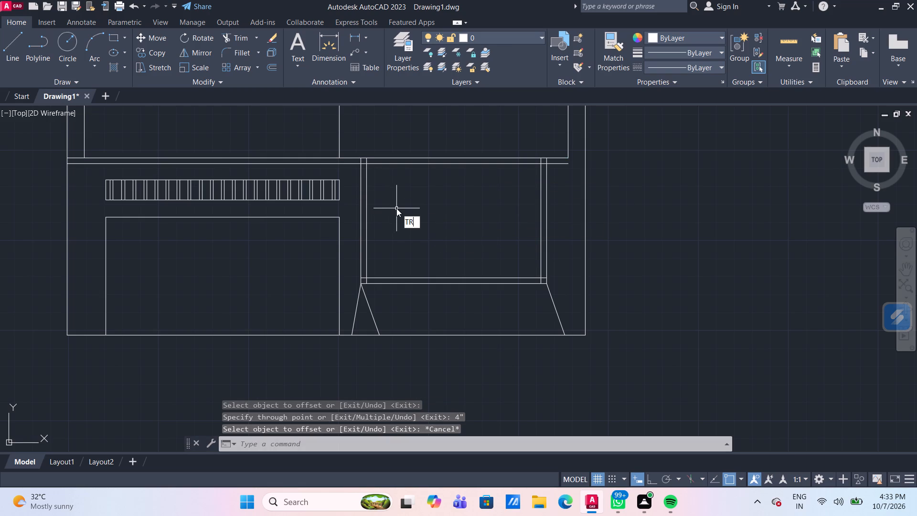
key(Return)
click(348, 162)
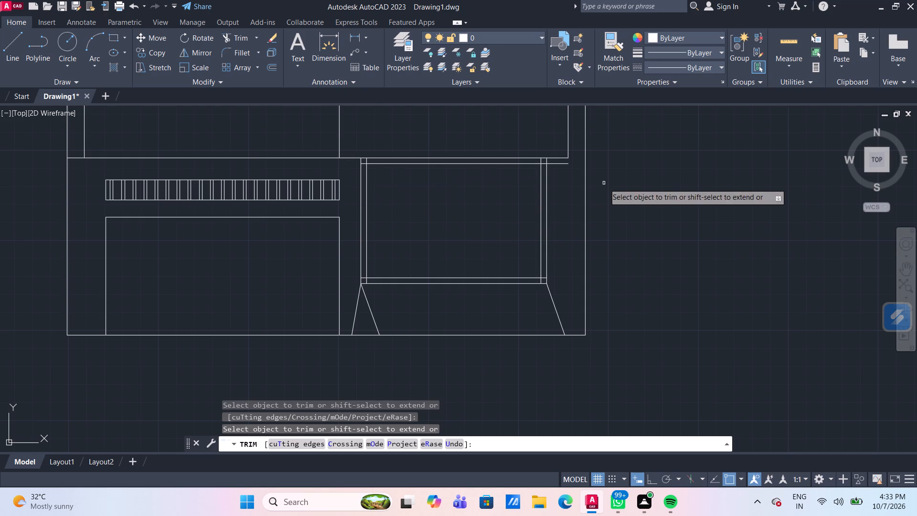
click(564, 163)
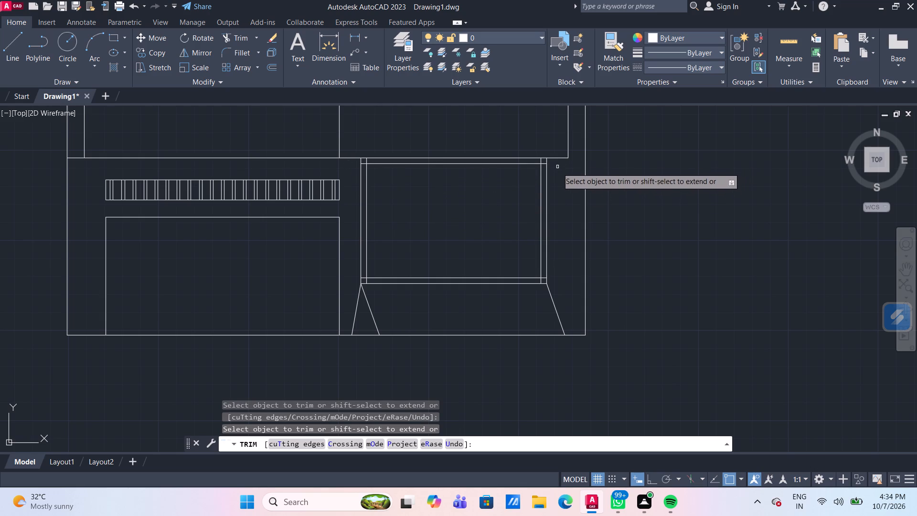
scroll(549, 171, up, 3)
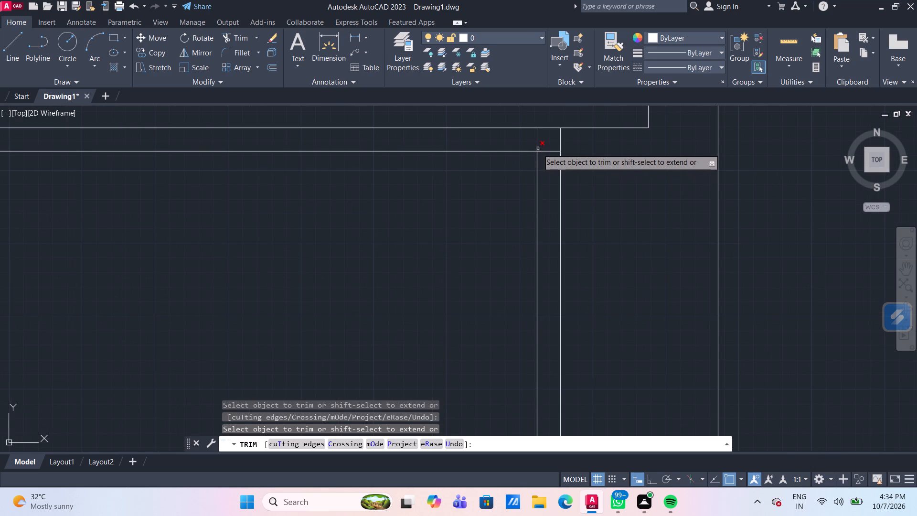
click(531, 137)
click(547, 152)
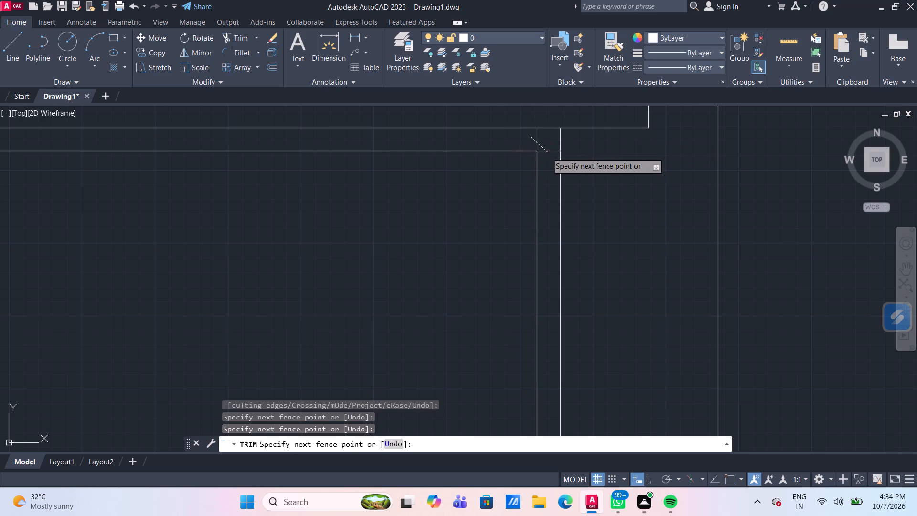
scroll(548, 157, down, 4)
scroll(409, 136, up, 1)
scroll(505, 167, up, 3)
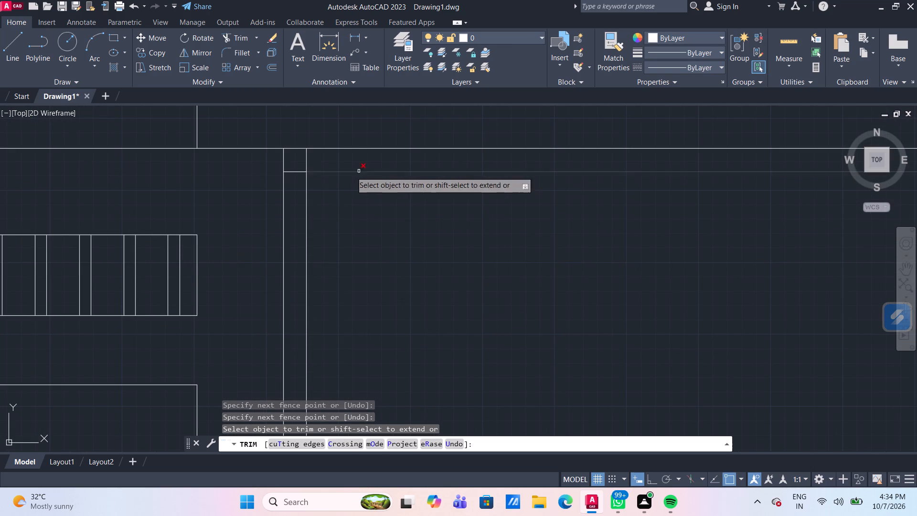
click(292, 177)
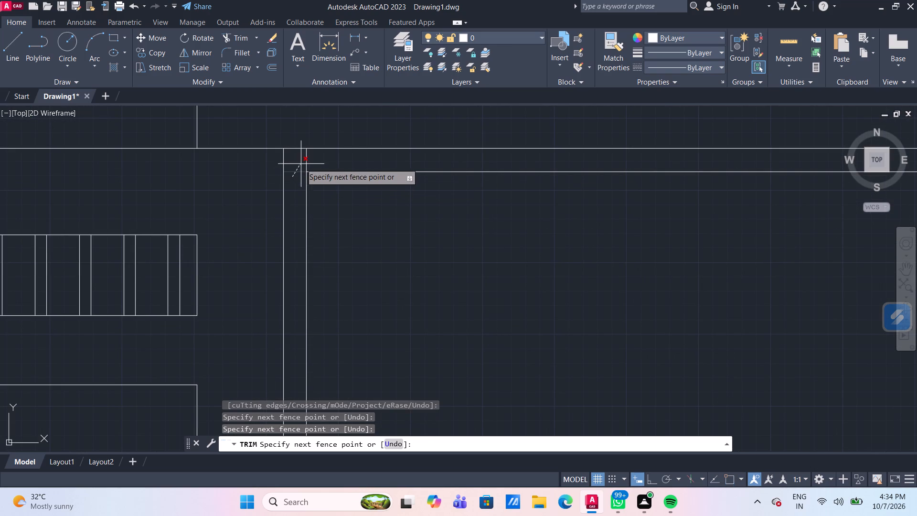
click(311, 159)
scroll(311, 161, down, 2)
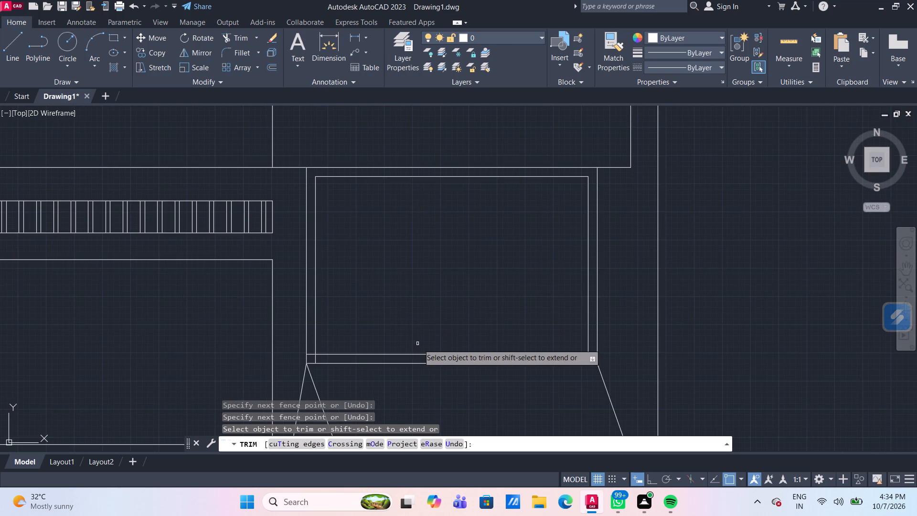
Trim the overlapping offset line ends at the inner frame's two lower corners in the right bay.
scroll(421, 346, down, 1)
scroll(405, 365, up, 1)
scroll(346, 366, up, 2)
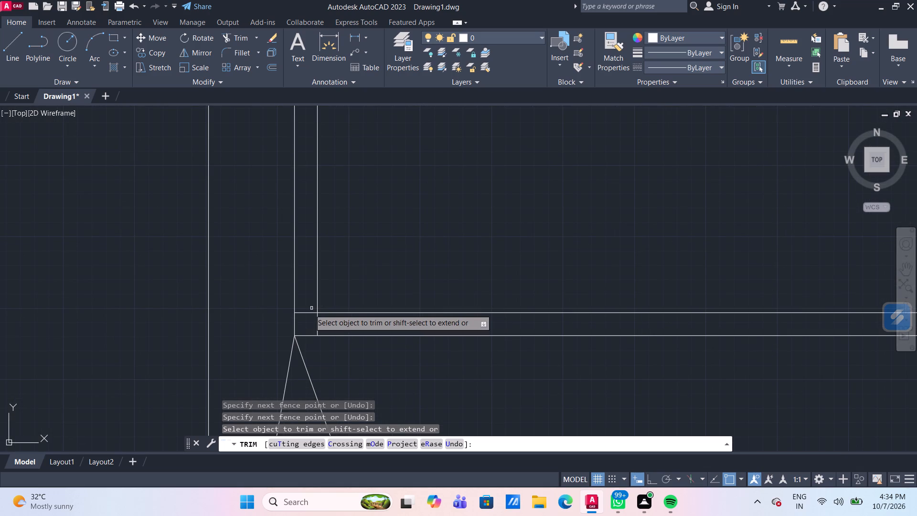
click(305, 310)
click(323, 324)
scroll(631, 315, down, 4)
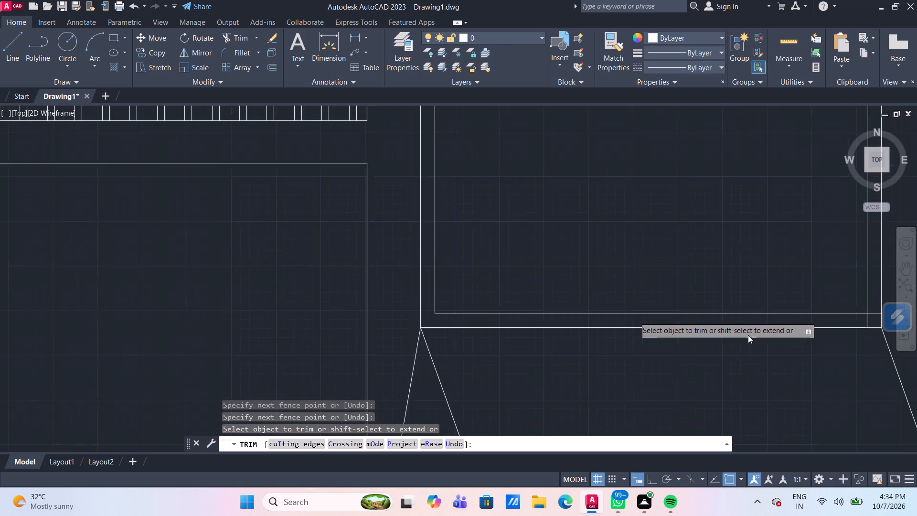
scroll(781, 333, up, 3)
scroll(647, 295, up, 2)
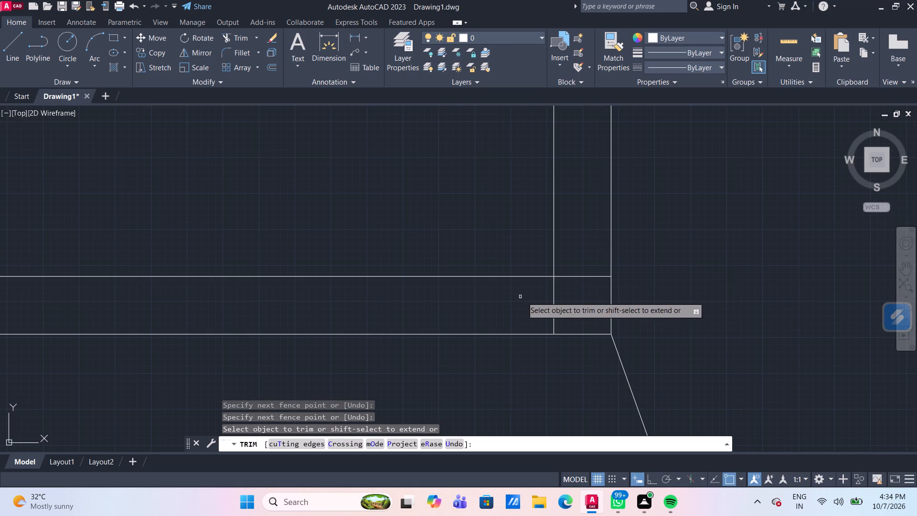
click(545, 318)
click(586, 257)
scroll(586, 256, down, 3)
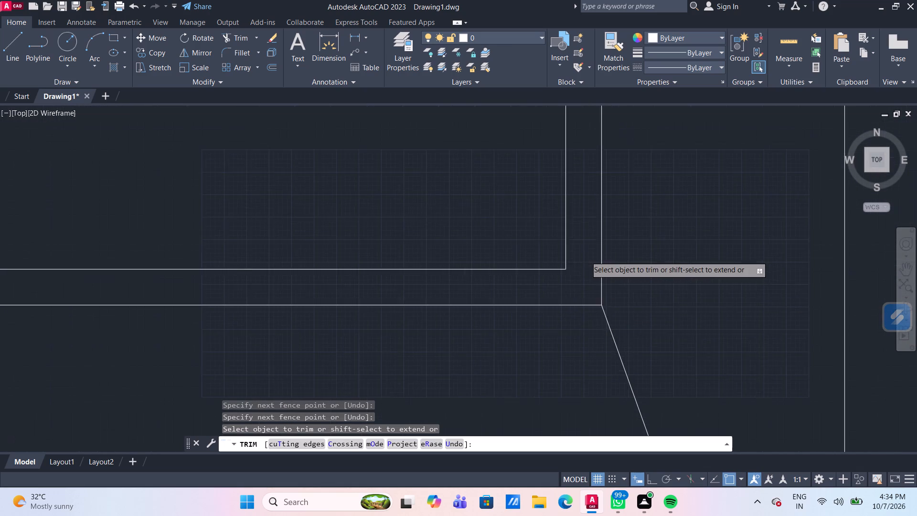
scroll(586, 256, down, 1)
scroll(569, 214, down, 3)
scroll(529, 198, up, 2)
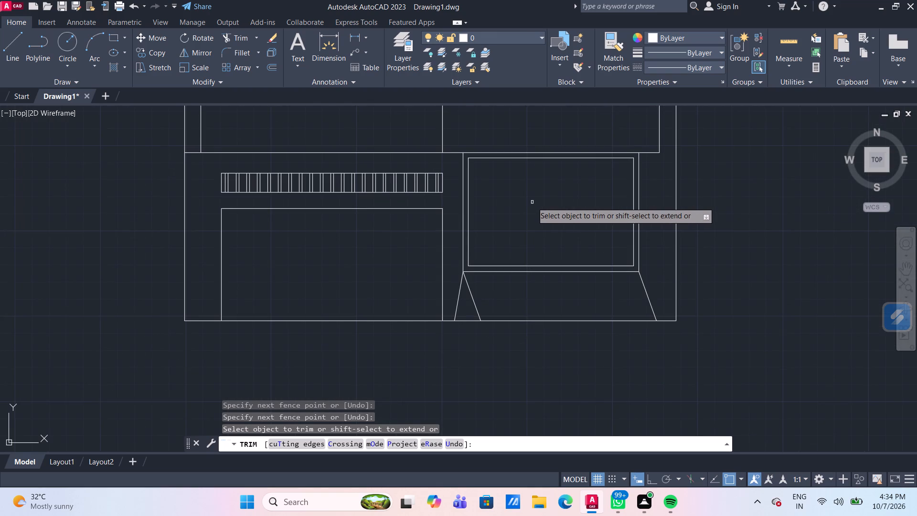
middle_drag(536, 204, 551, 237)
key(Escape)
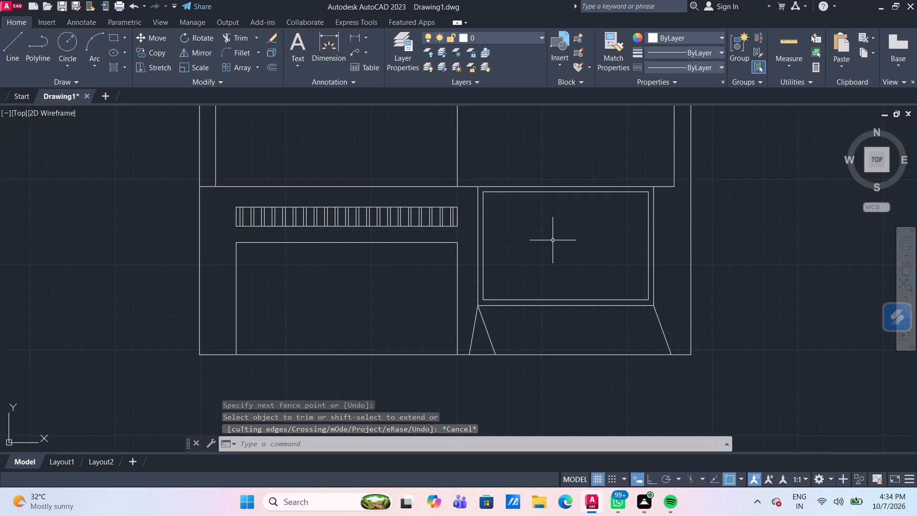
Trim the lower floor band between the left bays: the left vertical's segment inside it and both horizontal lines' ends beyond the bays' side lines.
scroll(553, 240, down, 2)
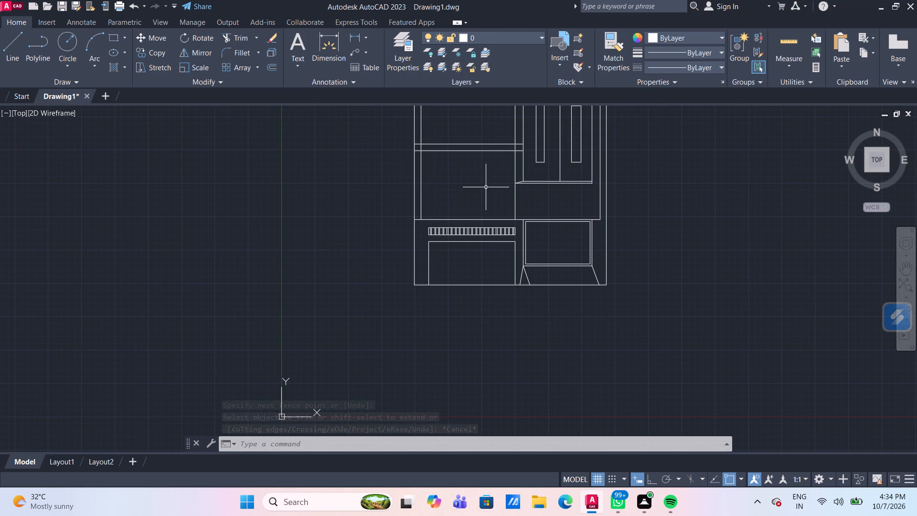
middle_drag(481, 186, 411, 275)
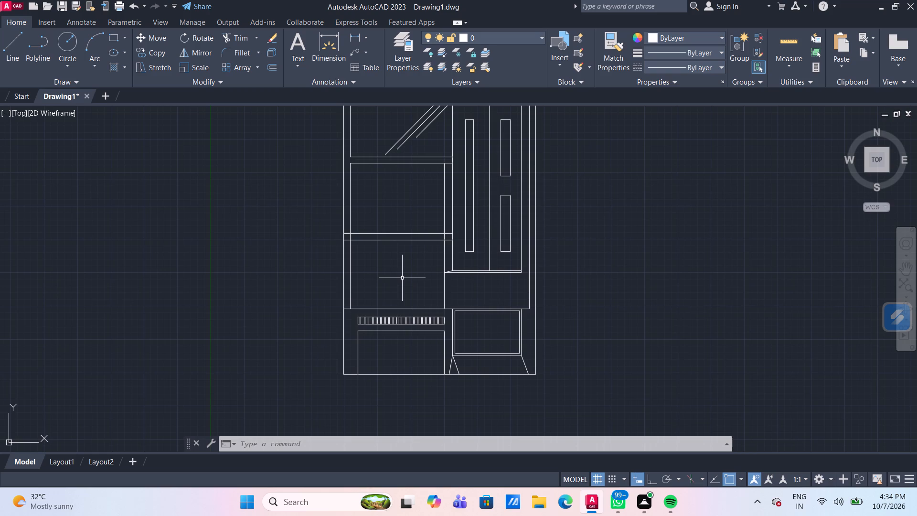
text(TR)
key(Return)
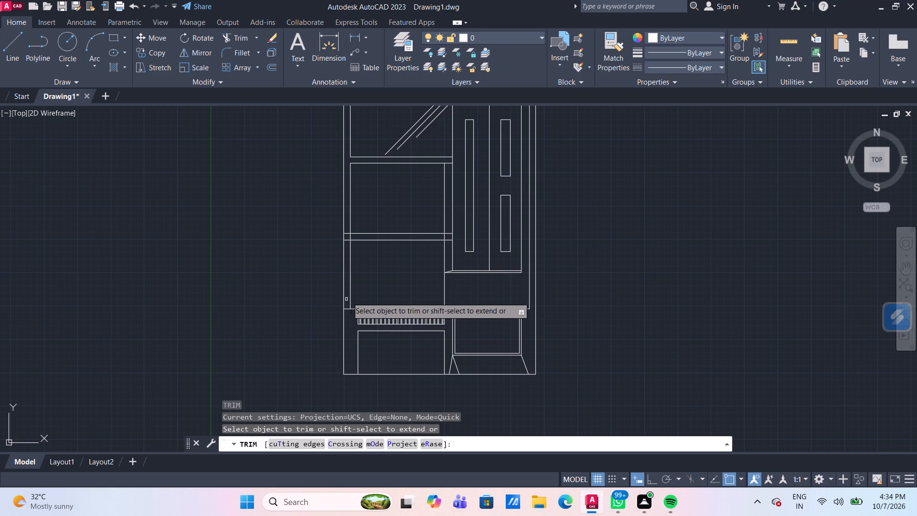
scroll(357, 247, up, 2)
click(336, 219)
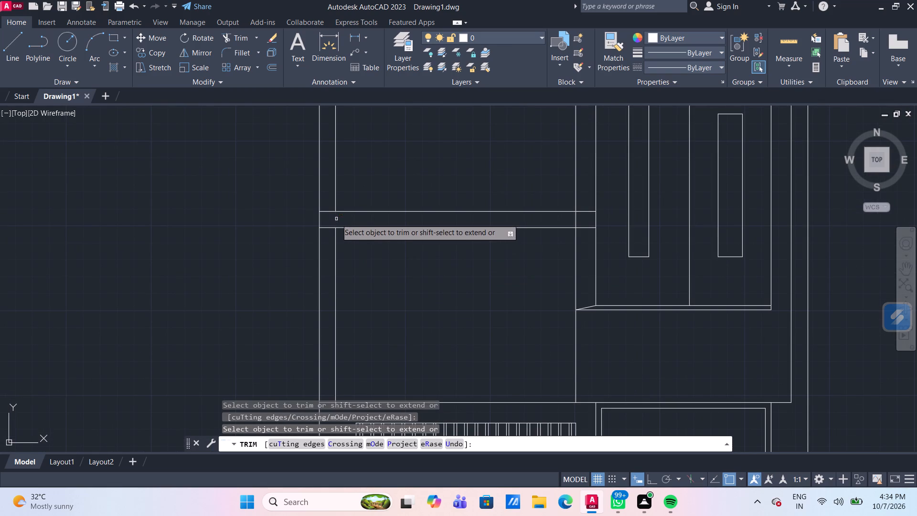
click(330, 211)
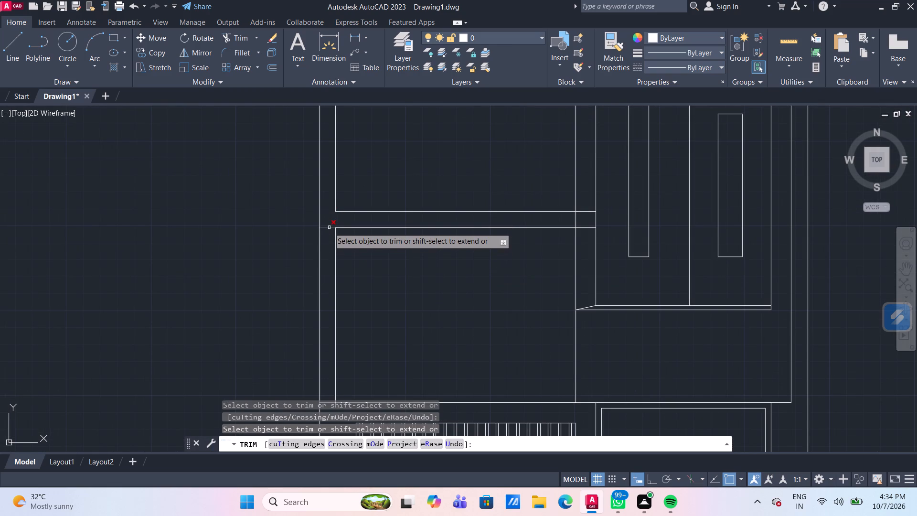
click(329, 227)
scroll(337, 232, down, 3)
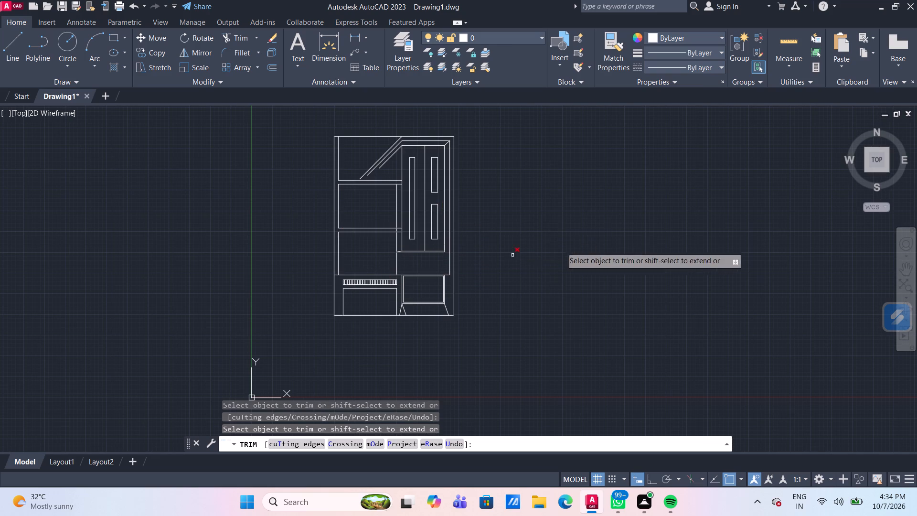
scroll(412, 215, up, 2)
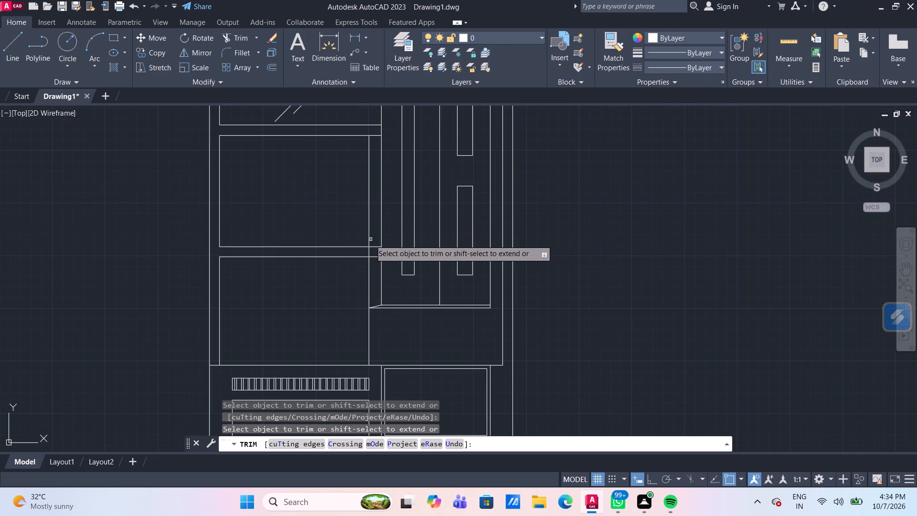
click(376, 243)
click(377, 272)
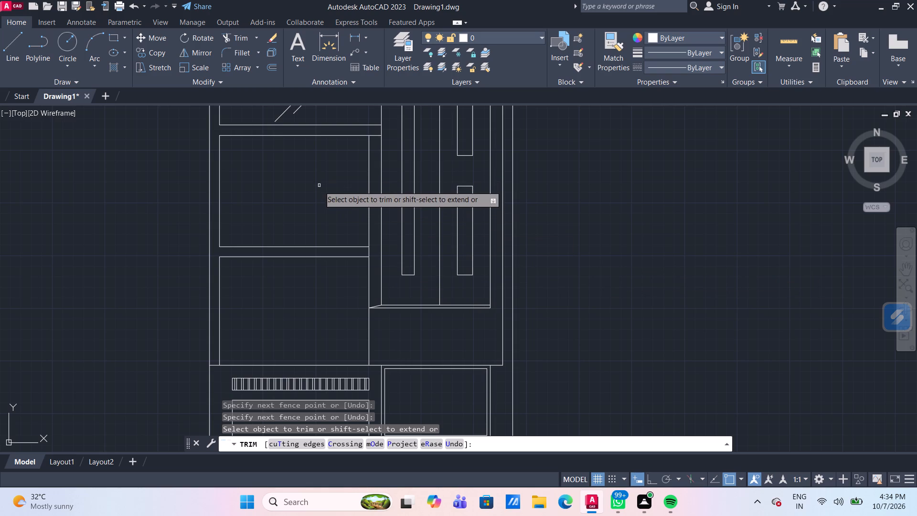
Extend both lower floor band lines between the left bays to the tall central bay's left side, and trim the vertical segment inside the band.
key(Escape)
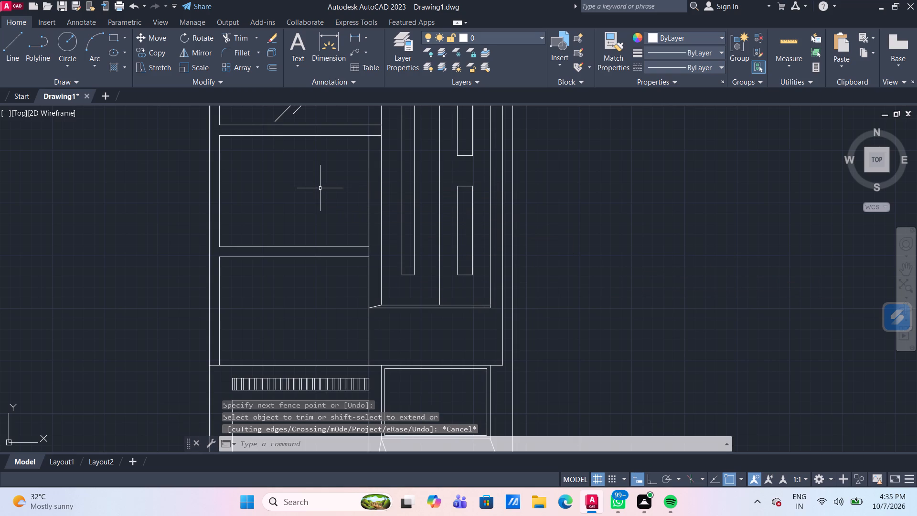
text(TR)
key(Return)
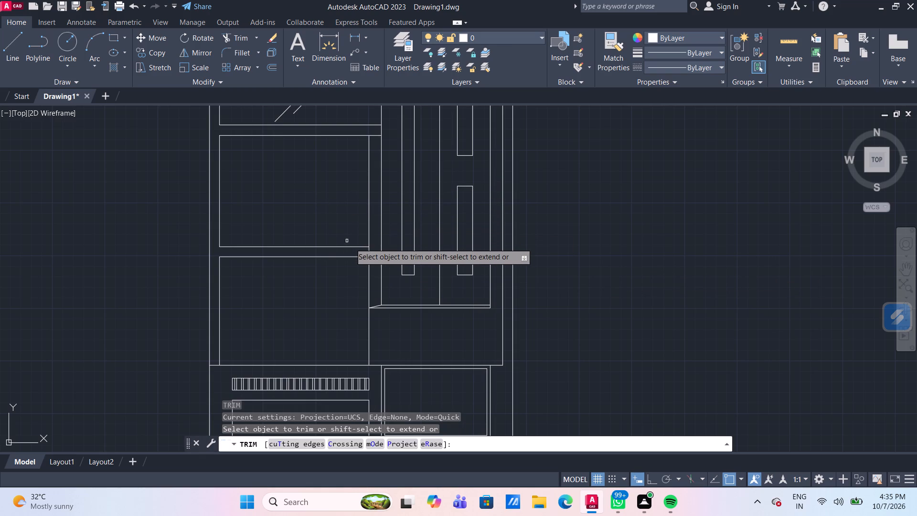
shift+click(355, 247)
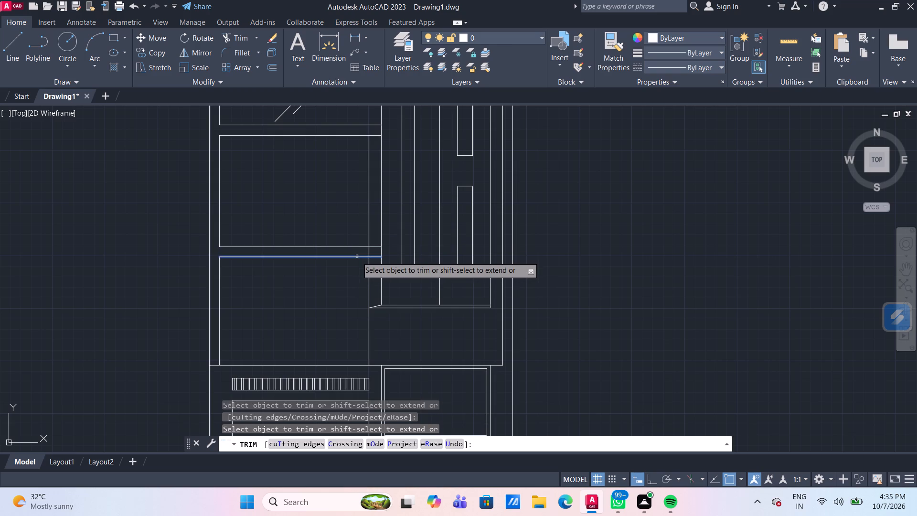
shift+click(357, 257)
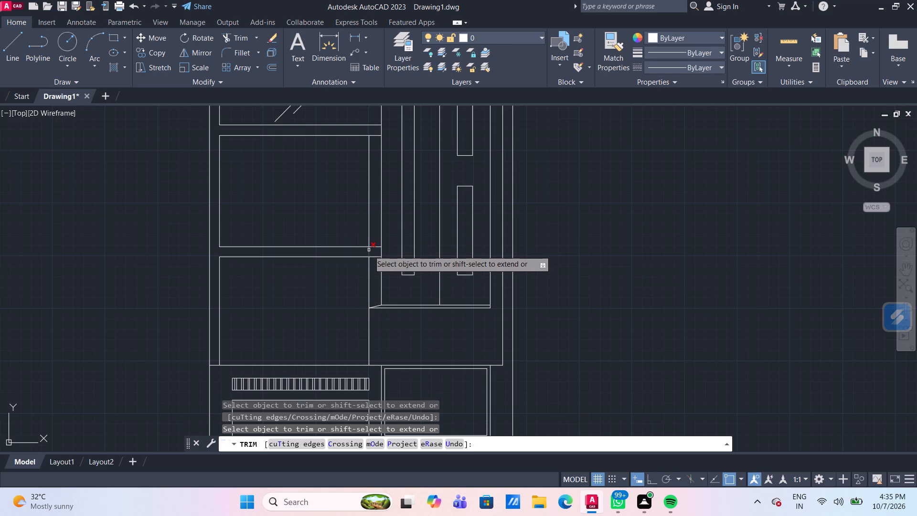
click(369, 251)
middle_drag(344, 150, 341, 180)
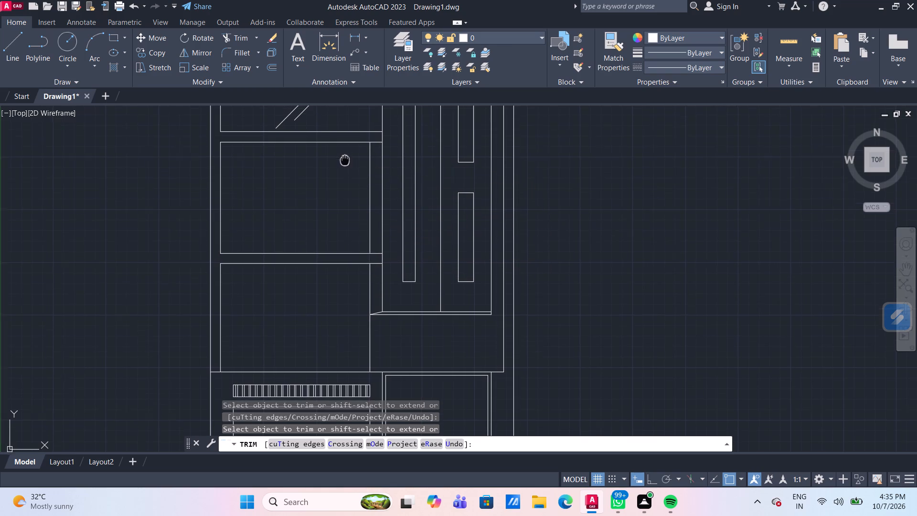
middle_drag(341, 180, 330, 208)
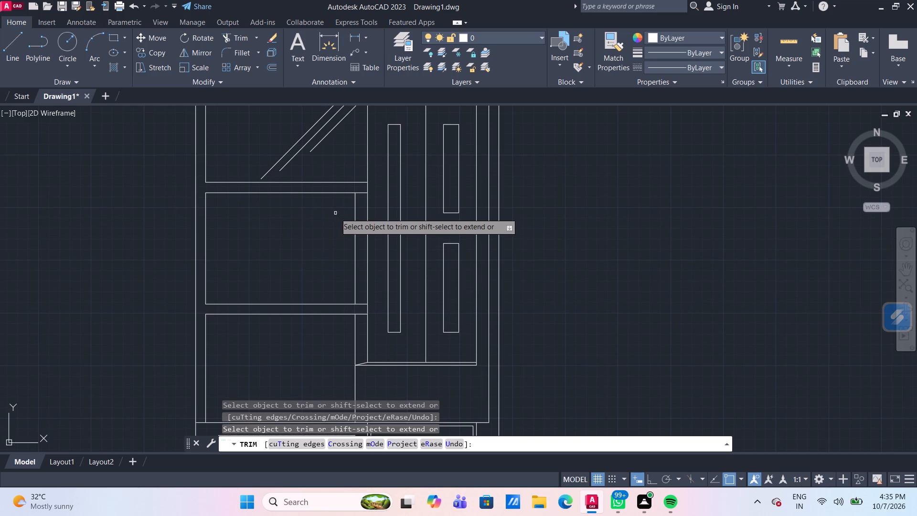
scroll(335, 213, down, 1)
scroll(337, 173, up, 1)
middle_drag(345, 179, 355, 195)
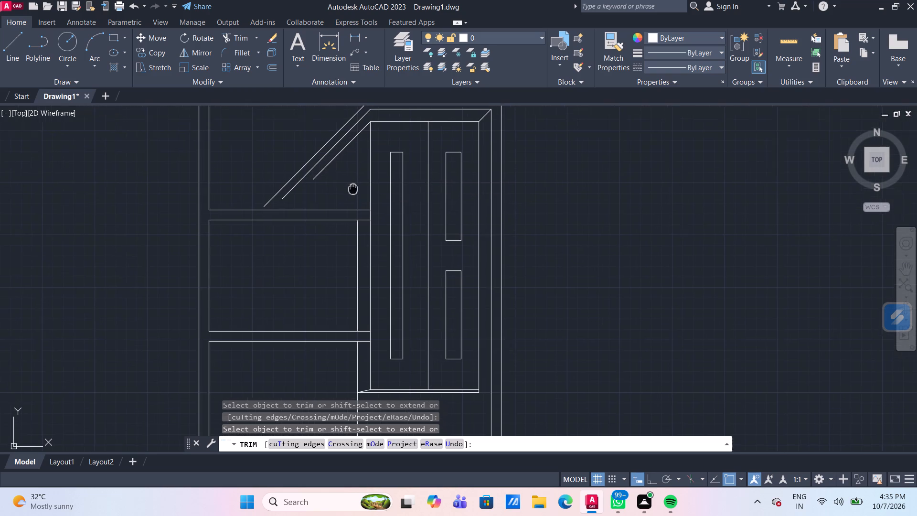
middle_drag(355, 195, 356, 202)
key(Escape)
Offset the bottom line of the top-left bay 3'3" upward.
scroll(287, 169, down, 2)
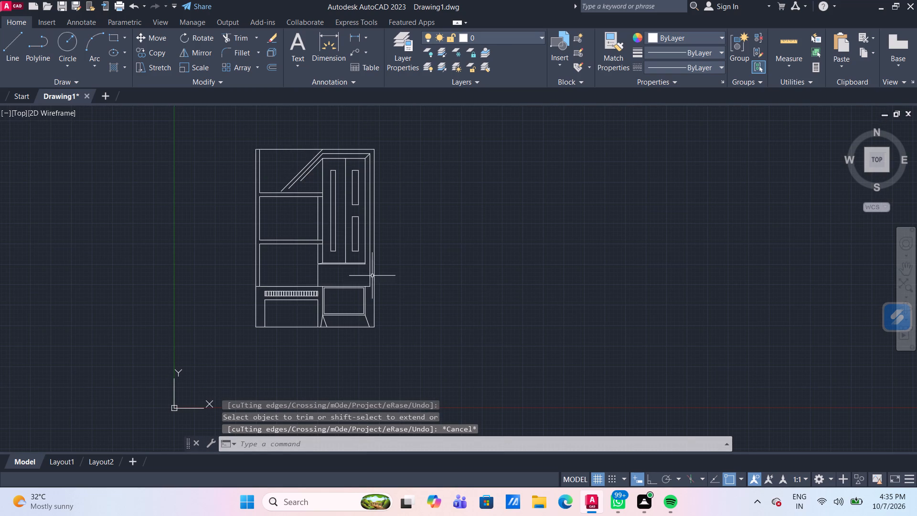
scroll(287, 194, up, 2)
middle_drag(301, 160, 333, 269)
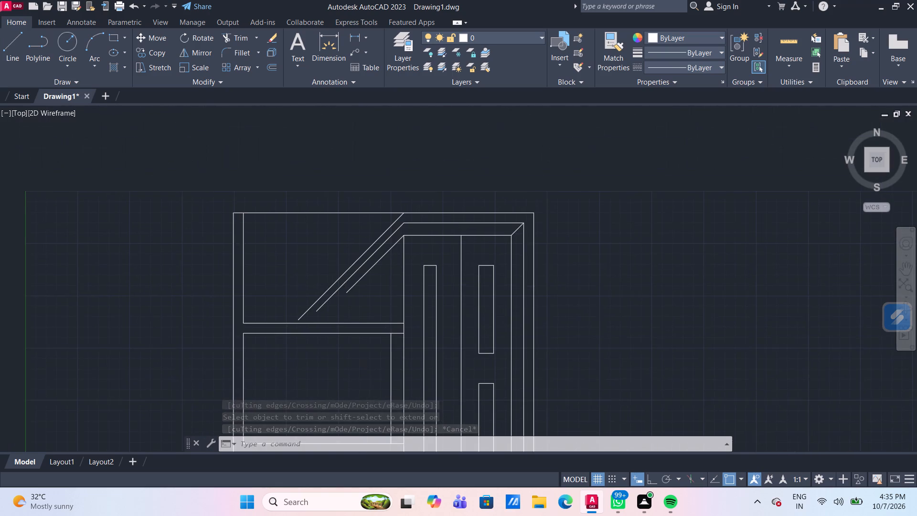
scroll(294, 269, up, 1)
middle_drag(295, 269, 306, 238)
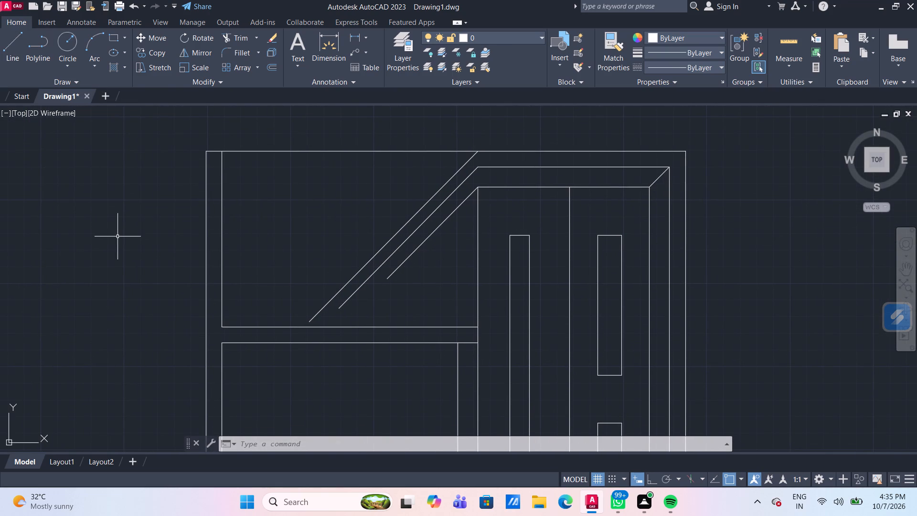
key(o)
key(Return)
key(Return)
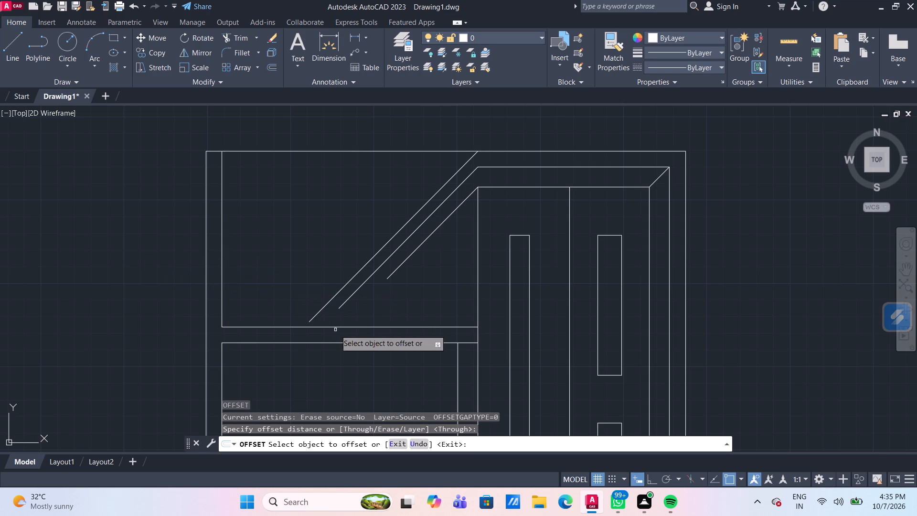
click(347, 325)
click(349, 326)
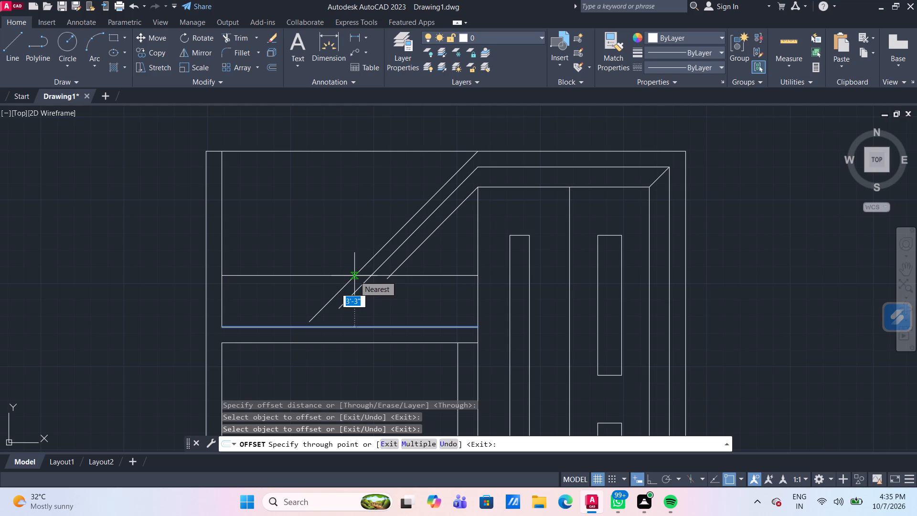
text(3'3")
key(Return)
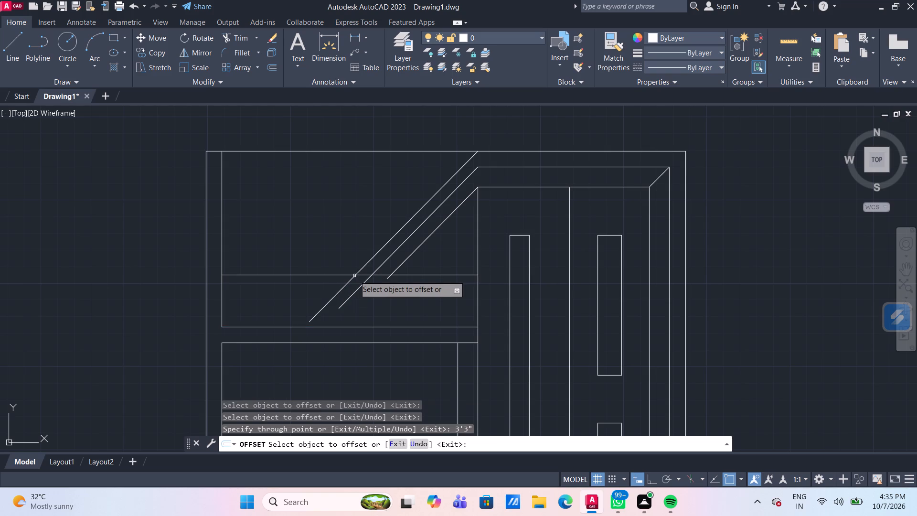
Offset the bottom line of the middle-left bay 3' upward.
scroll(354, 276, down, 3)
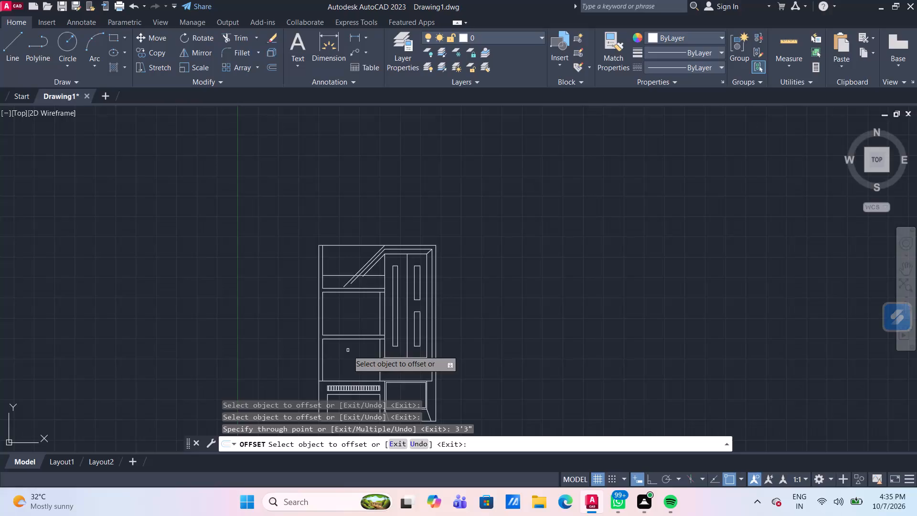
scroll(363, 327, up, 2)
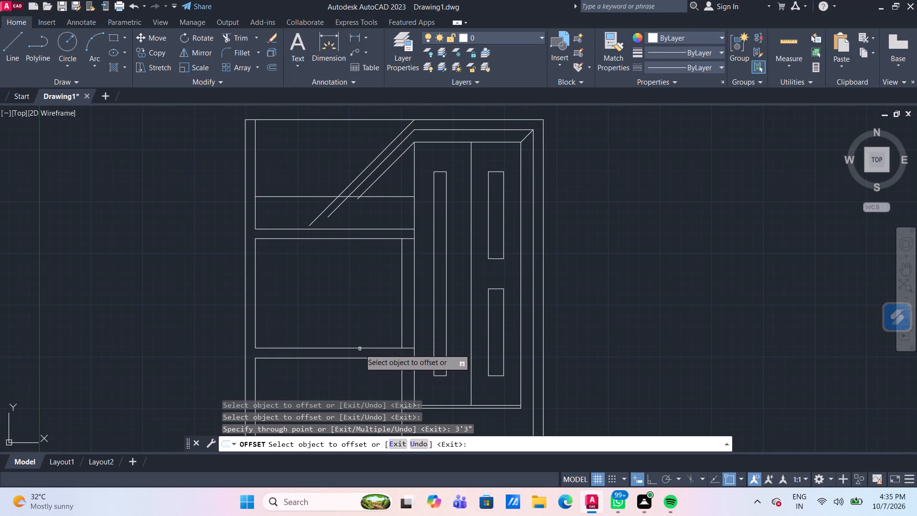
click(360, 349)
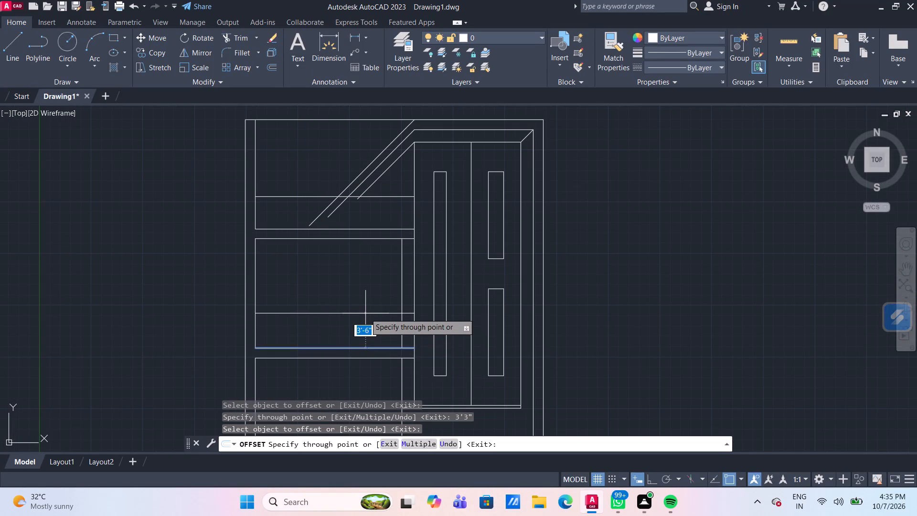
text(3')
key(Return)
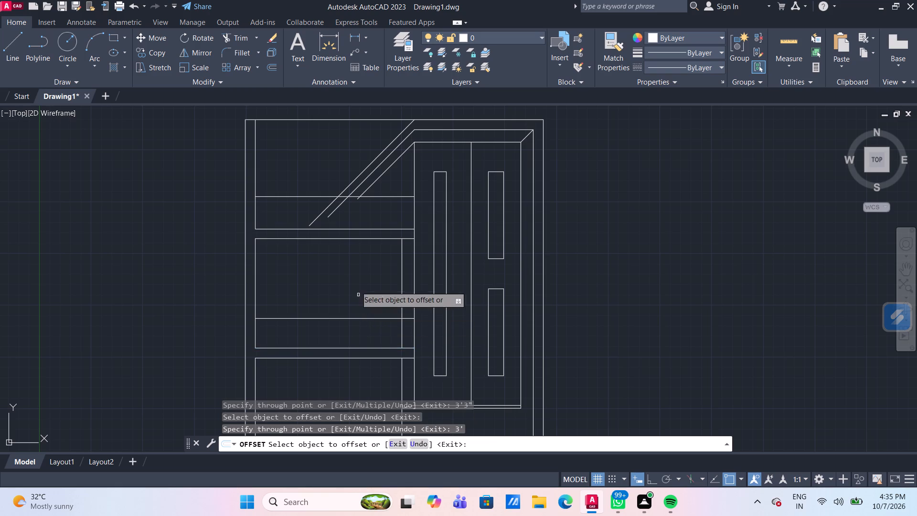
Offset the new horizontal line in the top-left bay 3" downward and erase the source line.
scroll(338, 204, up, 1)
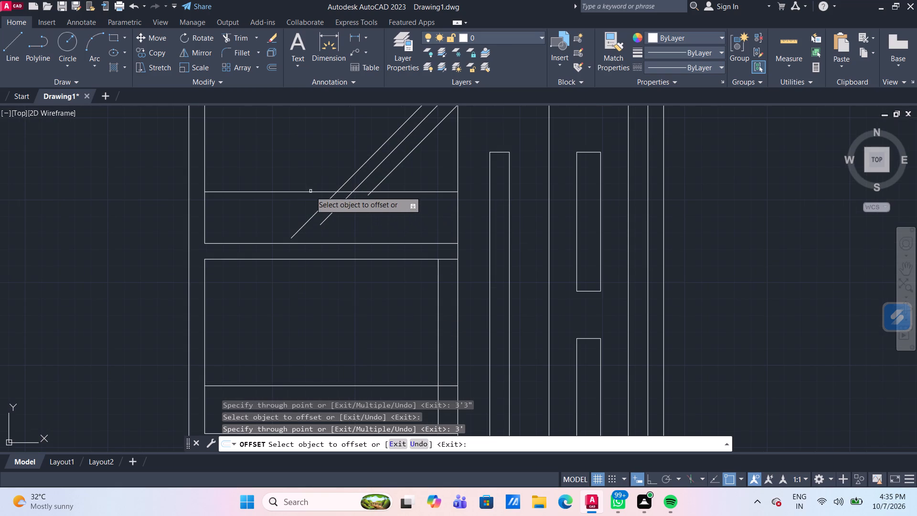
click(312, 193)
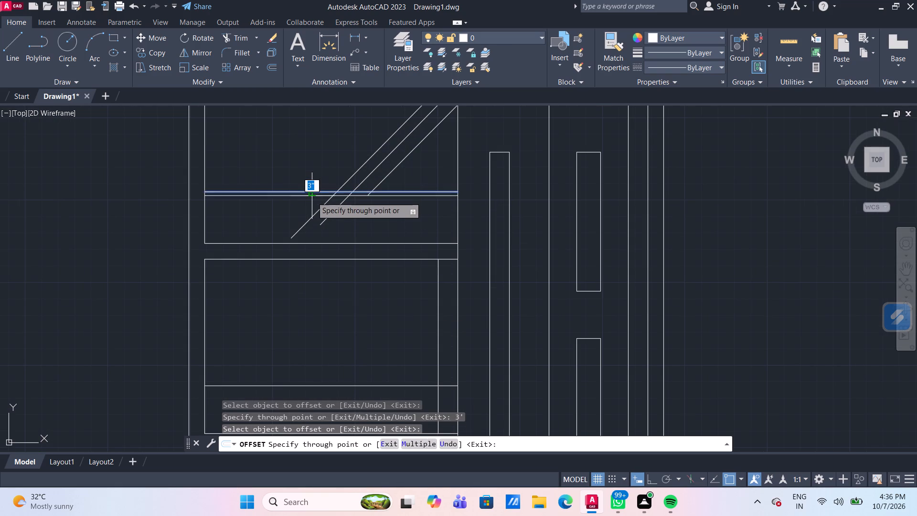
text(3")
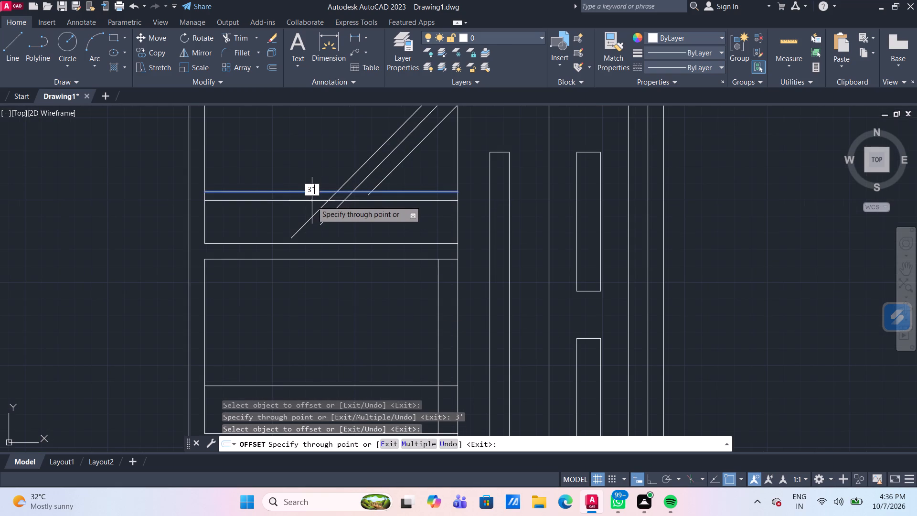
key(Return)
key(Escape)
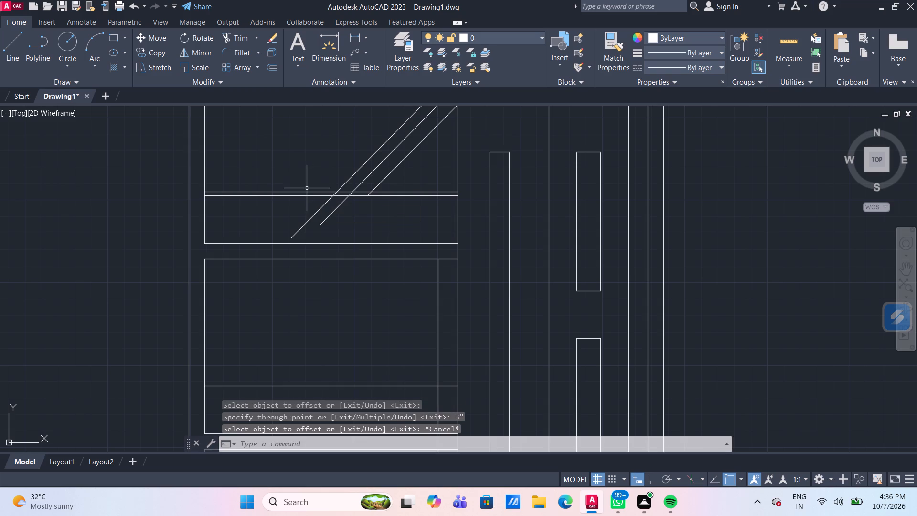
click(307, 192)
key(Delete)
Offset the top edge of the building outline 6" downward.
scroll(304, 181, down, 1)
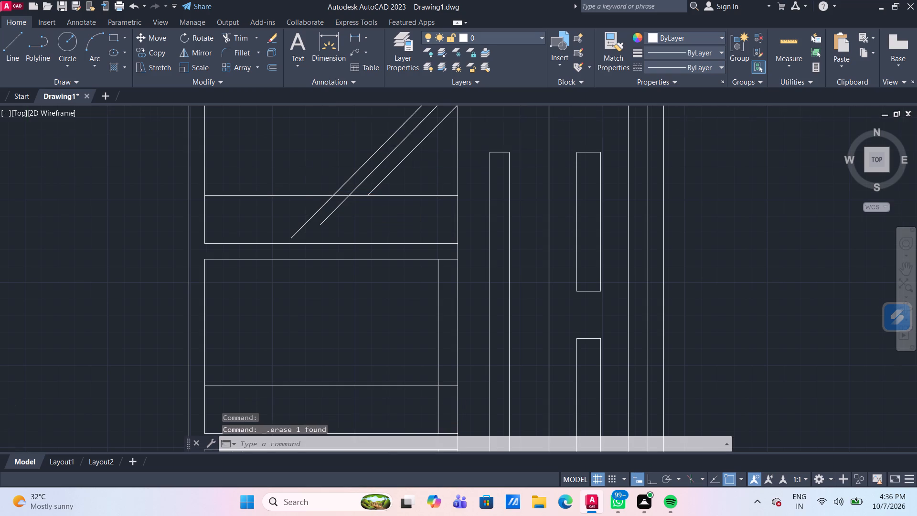
scroll(304, 181, down, 1)
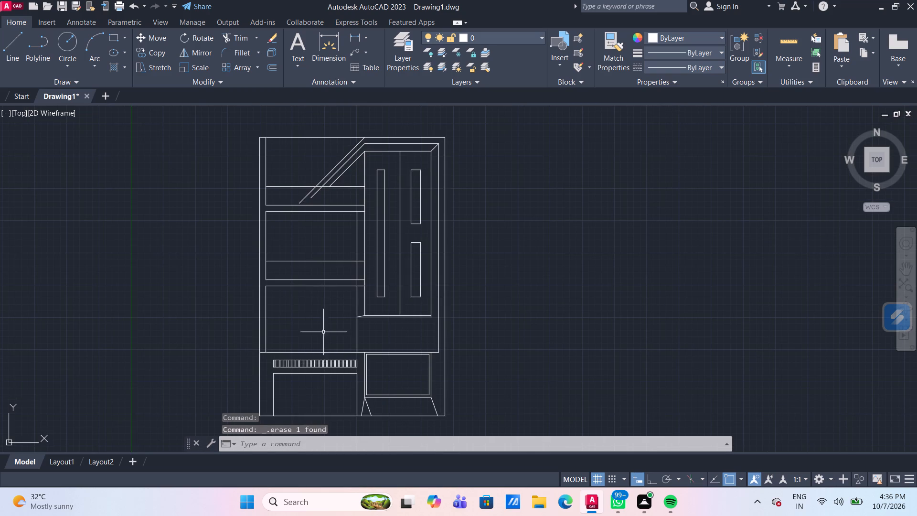
scroll(317, 202, up, 5)
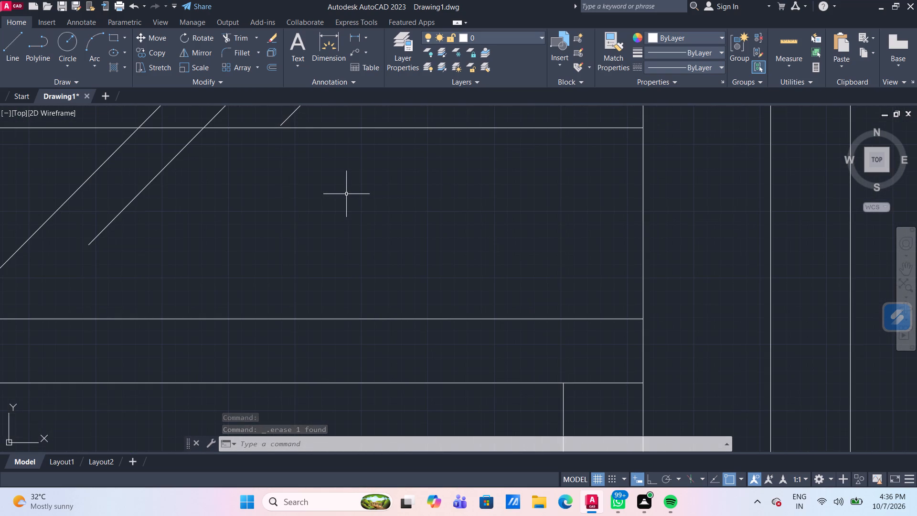
scroll(346, 194, down, 2)
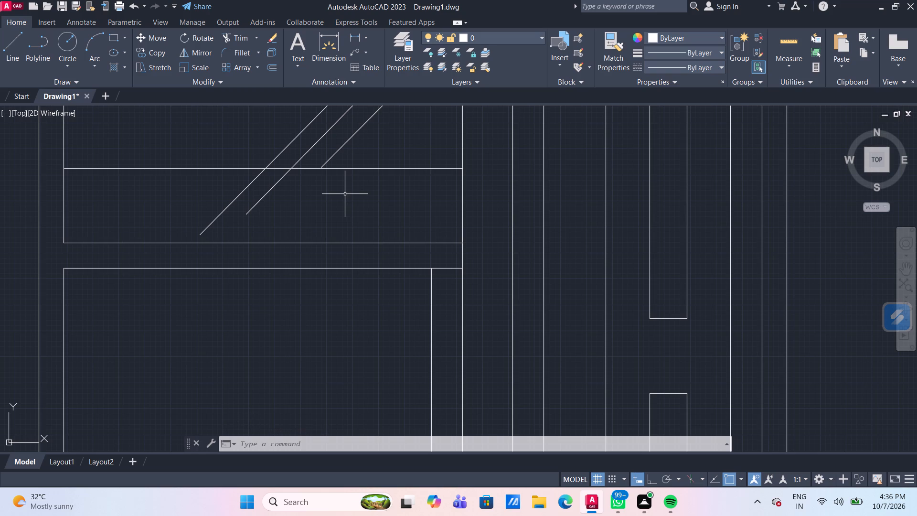
middle_drag(345, 194, 345, 195)
middle_drag(345, 195, 336, 232)
scroll(336, 236, down, 2)
scroll(294, 173, up, 1)
middle_drag(294, 173, 297, 173)
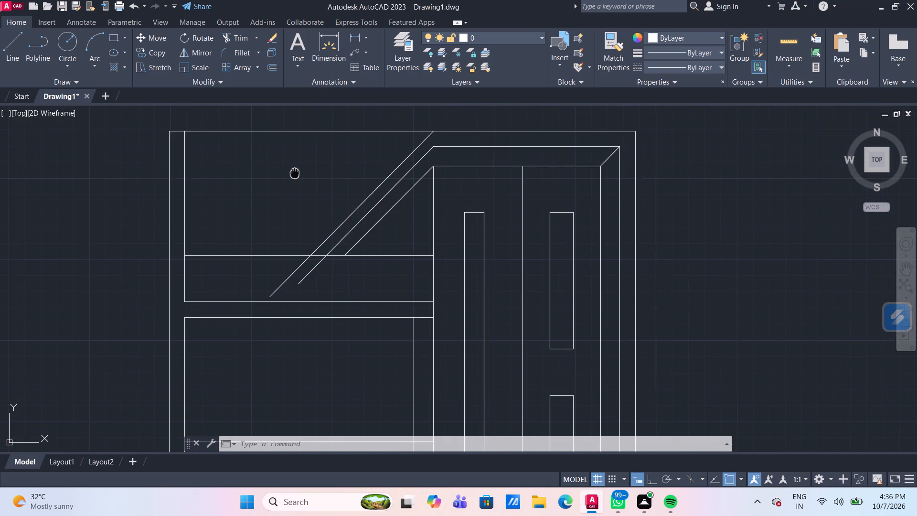
middle_drag(297, 173, 308, 191)
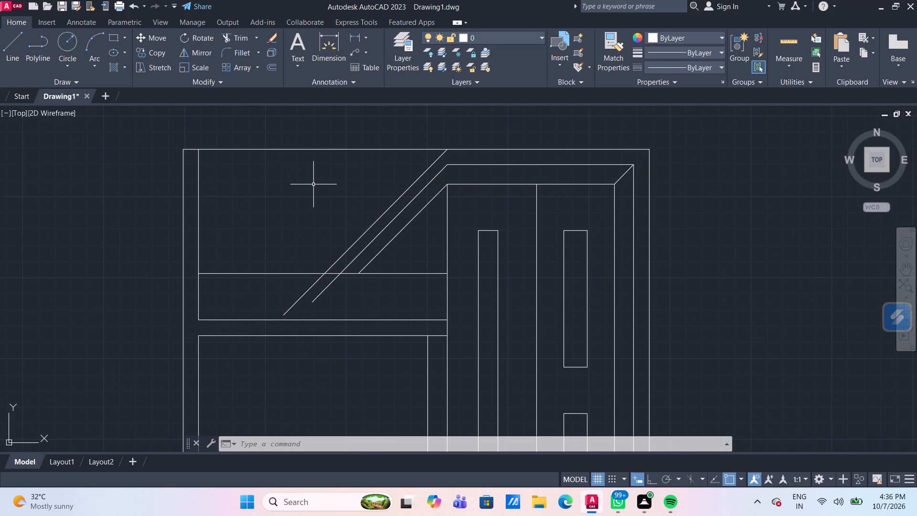
key(o)
key(Return)
key(Return)
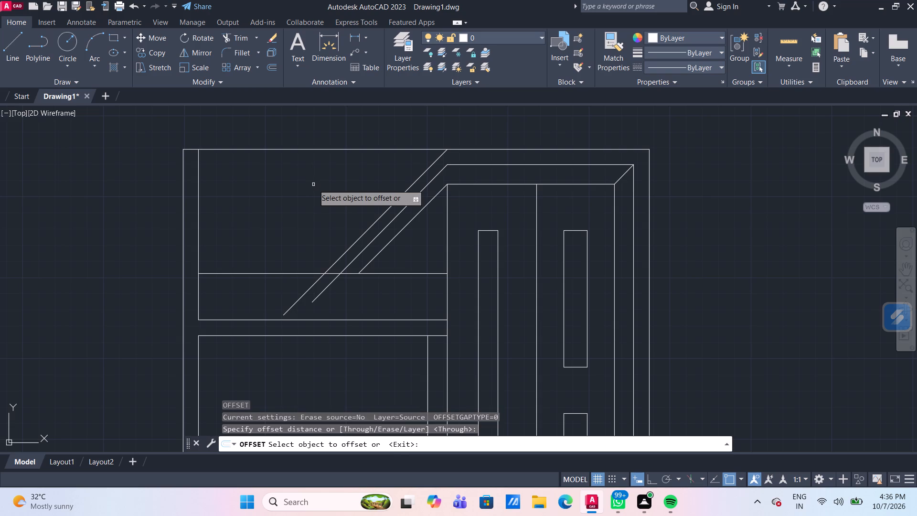
click(323, 149)
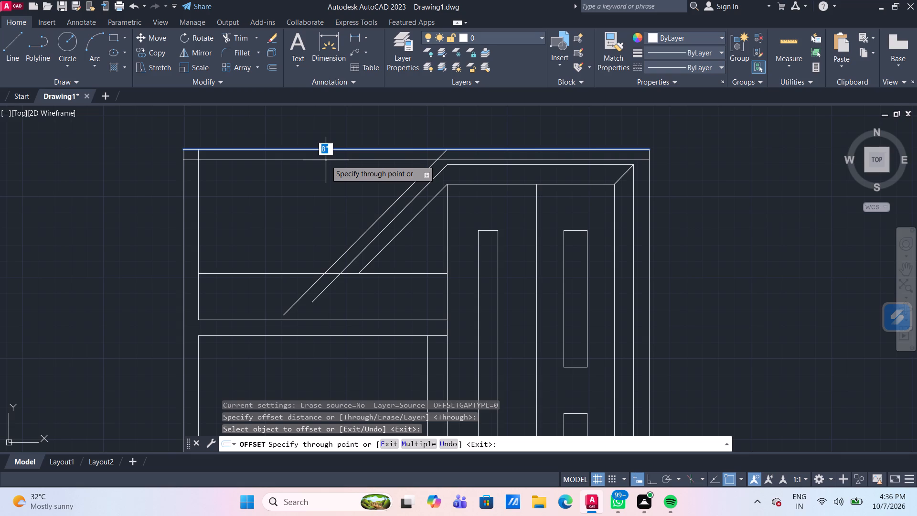
text(6")
key(Return)
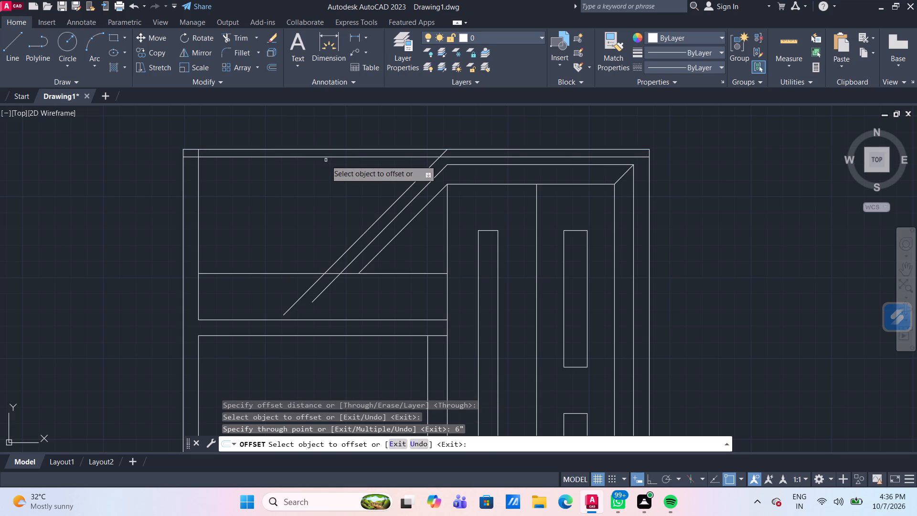
key(Escape)
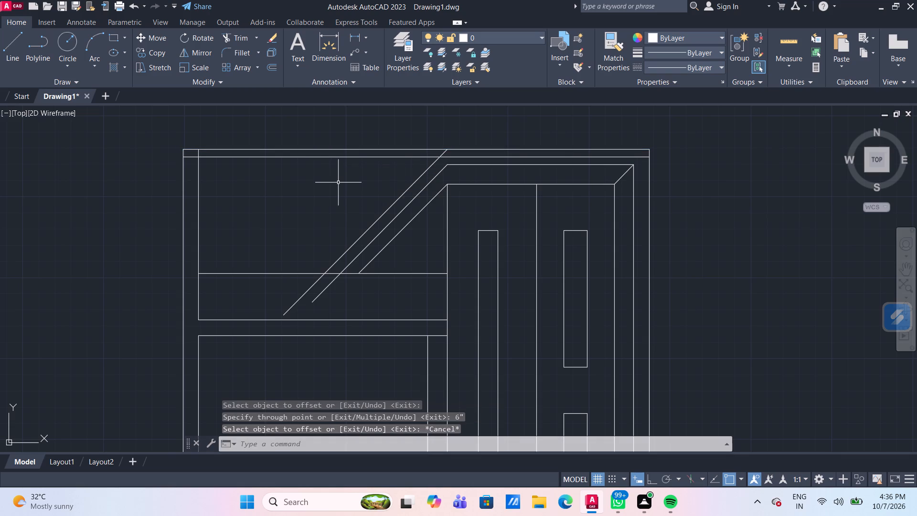
Trim the 6" roof offset line so it spans only between the inner left wall line and the outermost diagonal.
text(TR)
key(Return)
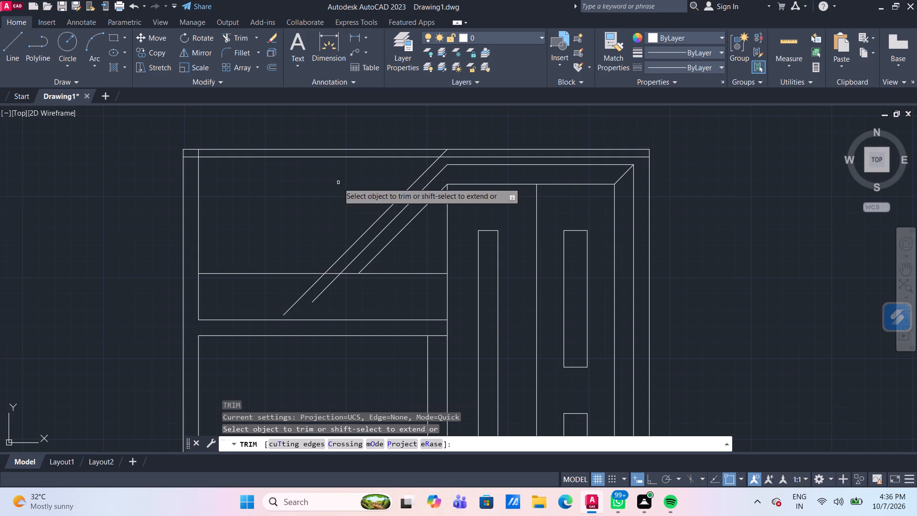
click(467, 155)
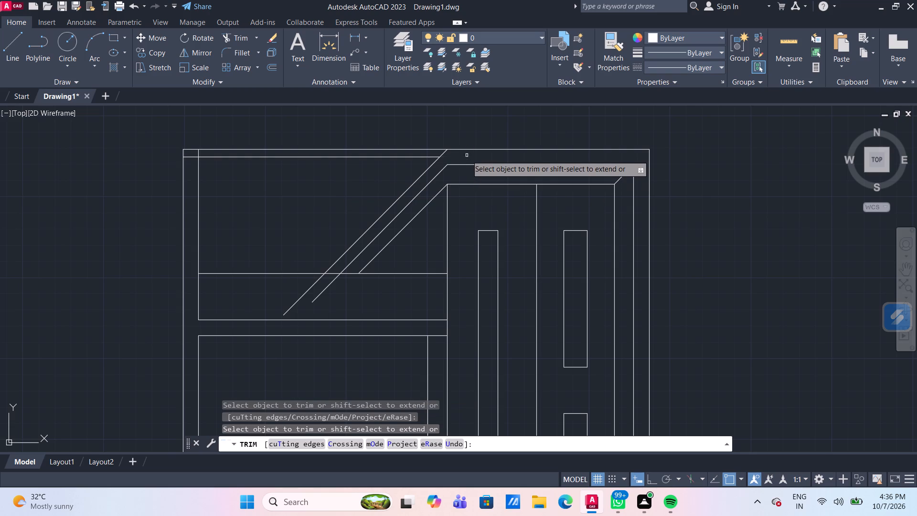
click(192, 156)
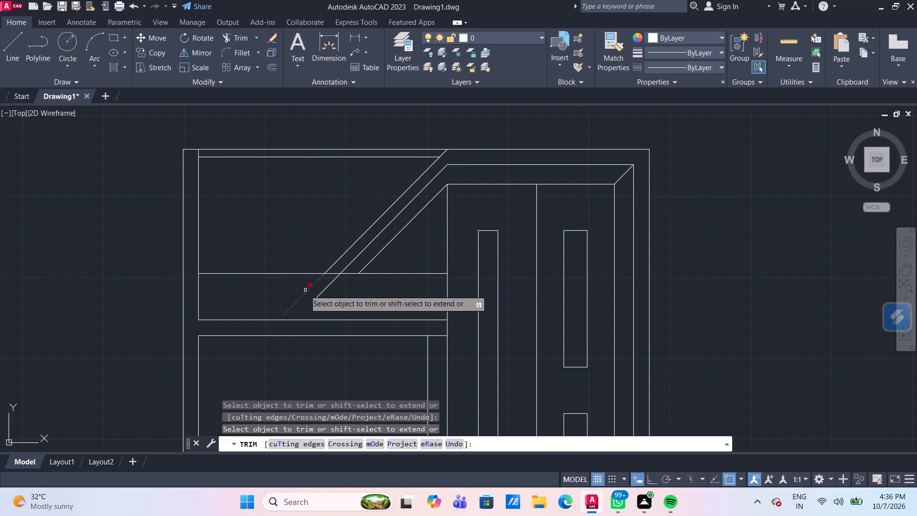
Trim the diagonal lines' lower ends back to the upper horizontal line of the top-left bay.
drag(303, 290, 307, 290)
click(358, 295)
scroll(371, 268, up, 2)
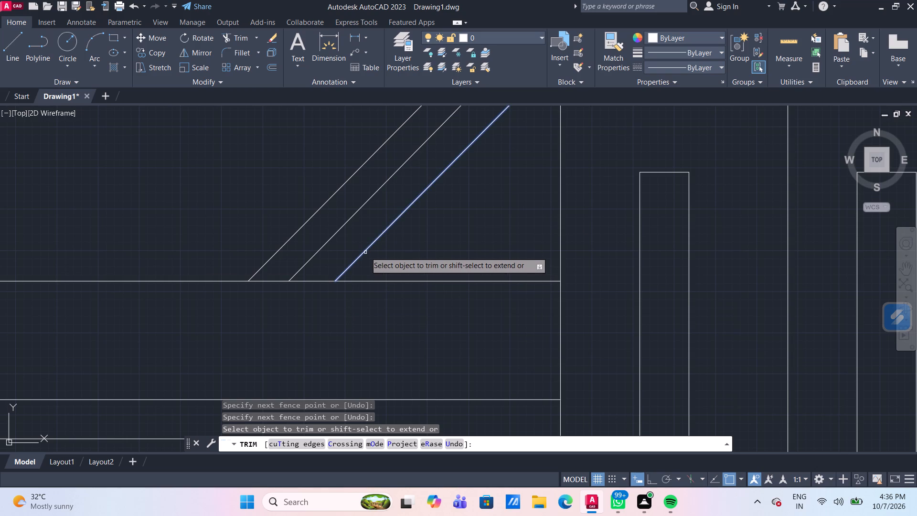
shift+click(365, 252)
scroll(339, 322, down, 2)
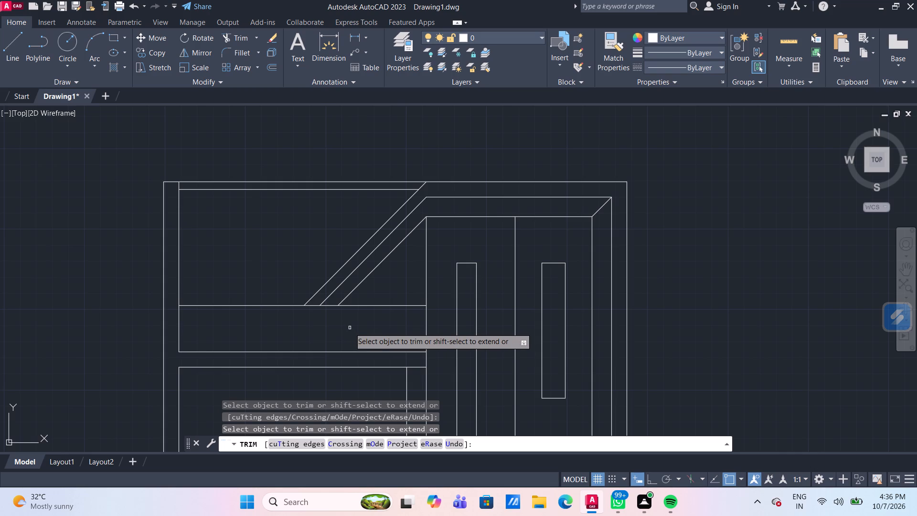
key(Escape)
Offset the trimmed roof line 9" downward in the top-left bay, and offset the resulting line 6" downward.
scroll(366, 344, down, 1)
middle_drag(364, 333, 369, 292)
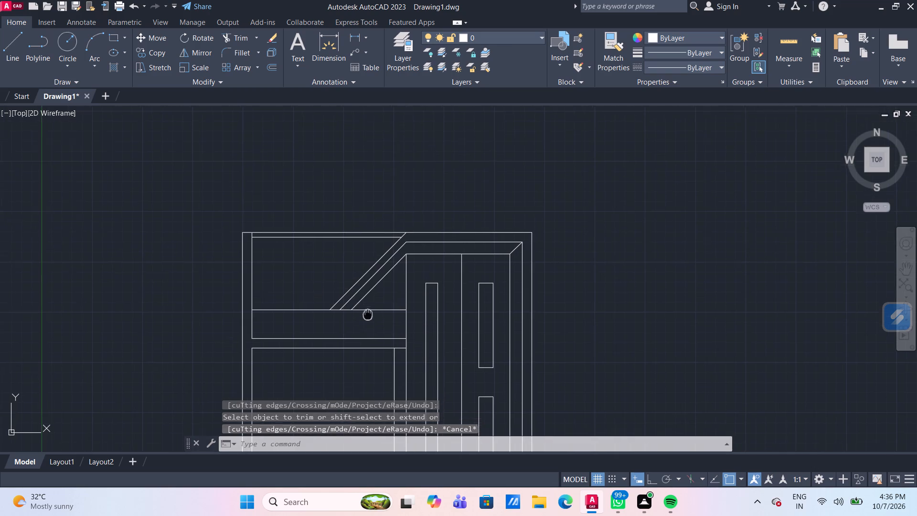
middle_drag(369, 292, 368, 271)
scroll(294, 210, up, 1)
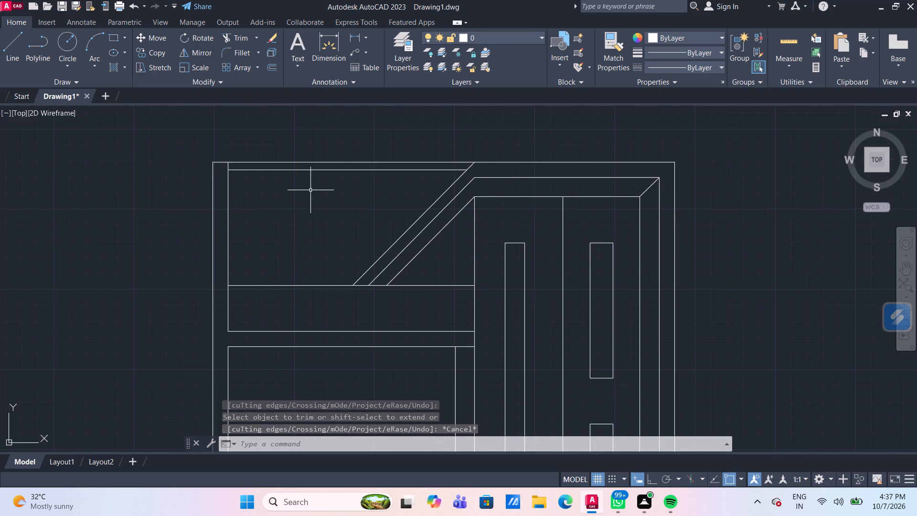
scroll(307, 200, up, 1)
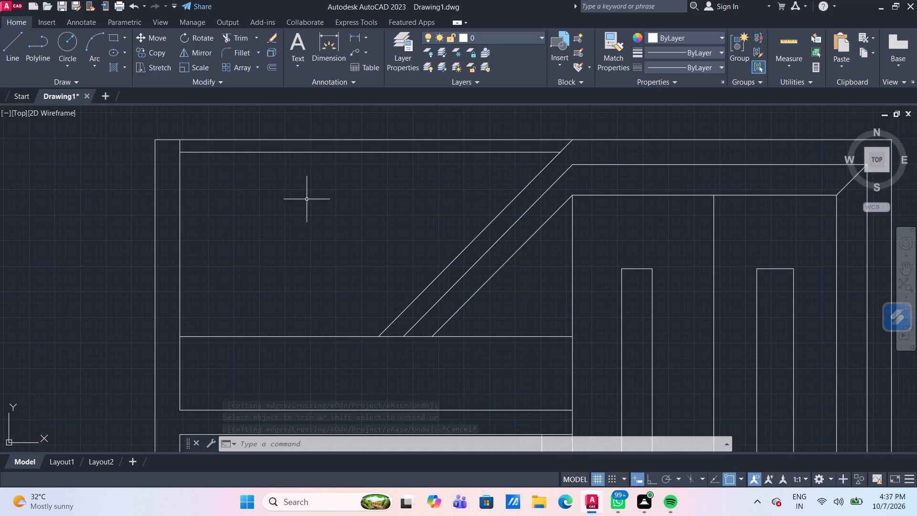
middle_drag(307, 199, 315, 214)
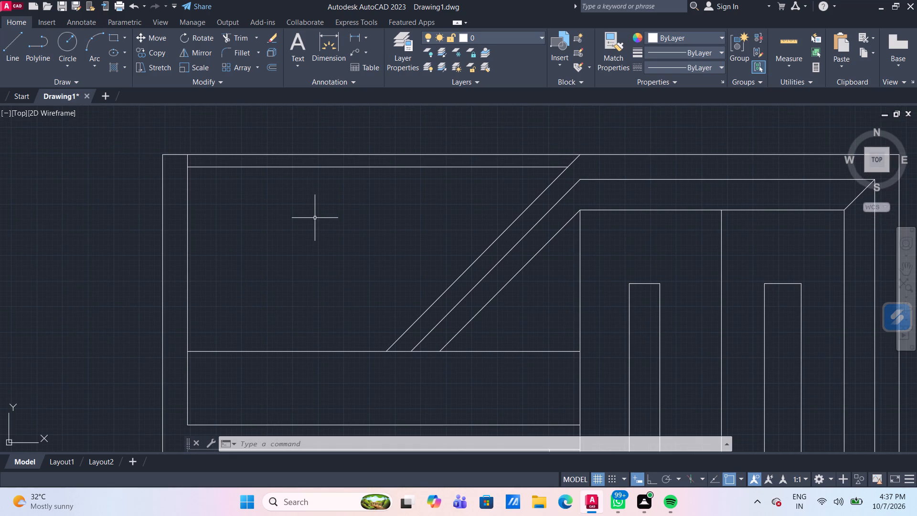
key(o)
key(Return)
key(Return)
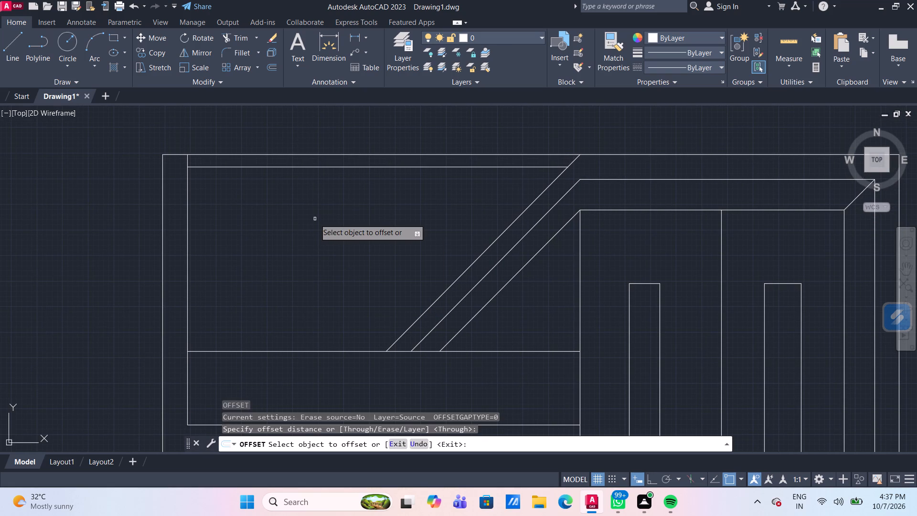
click(304, 168)
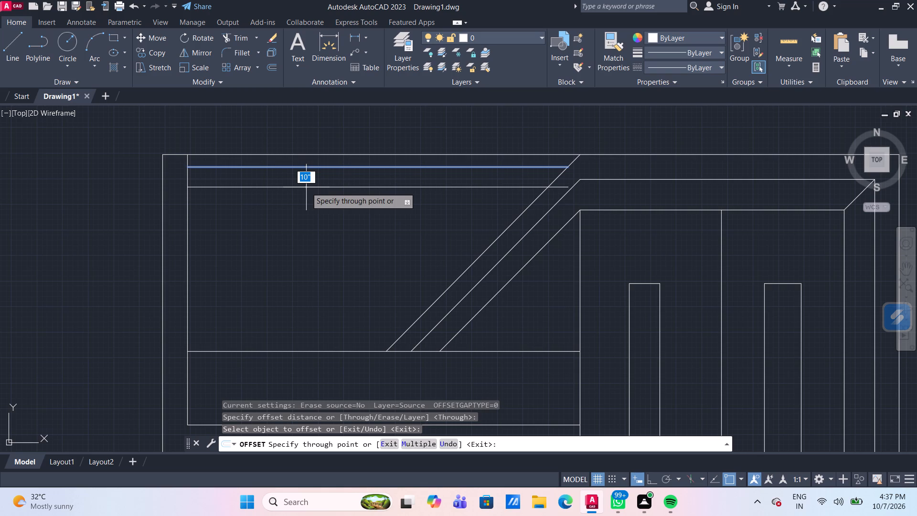
text(9")
key(Return)
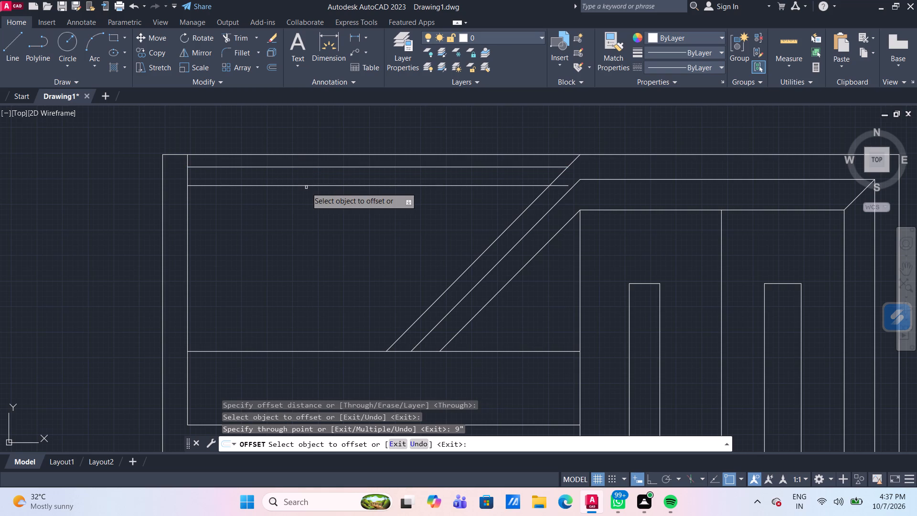
click(307, 185)
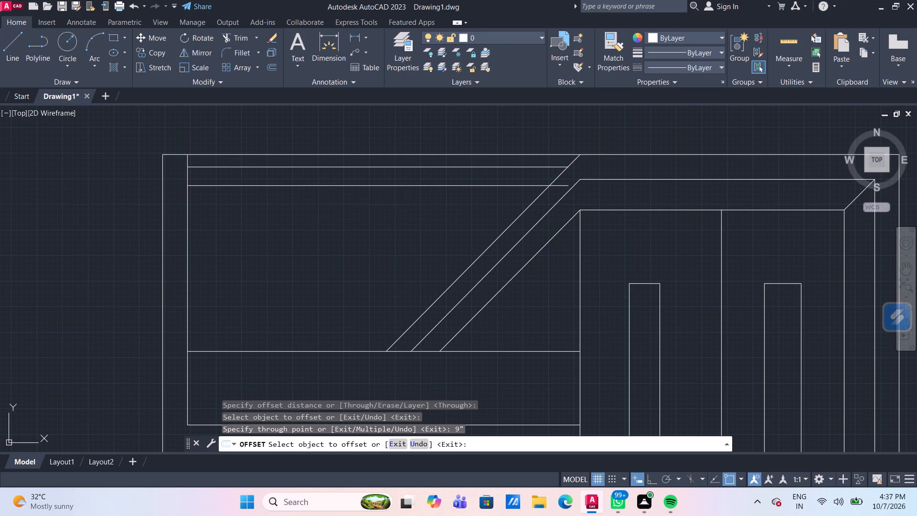
text(6")
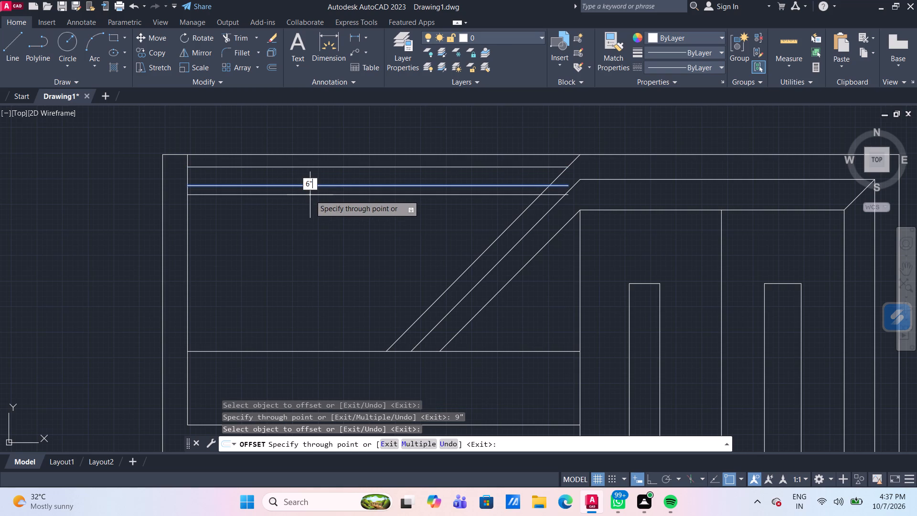
key(Return)
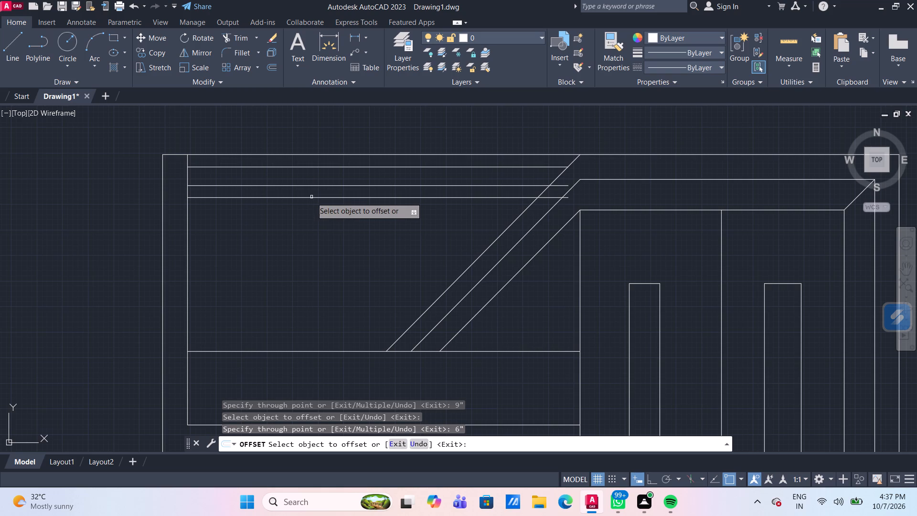
Continue the horizontal stripes downward with four successive offsets of 9", 6", 9" and 6", each from the lowest new line.
click(313, 199)
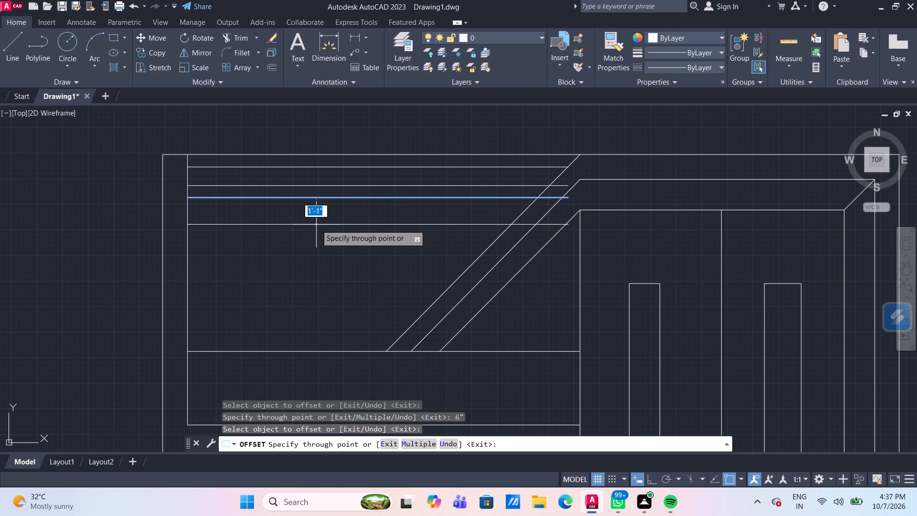
key(9)
key(shift+quotedbl)
key(Return)
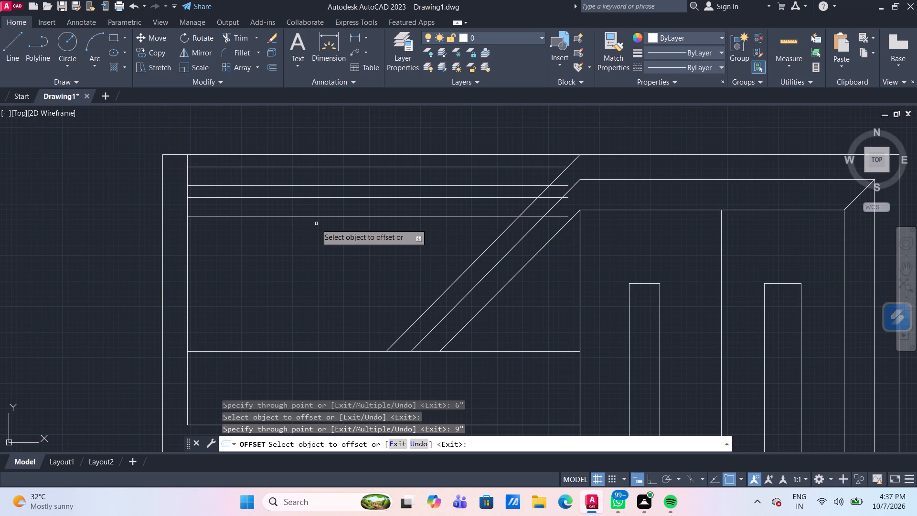
click(315, 216)
text(6")
key(Return)
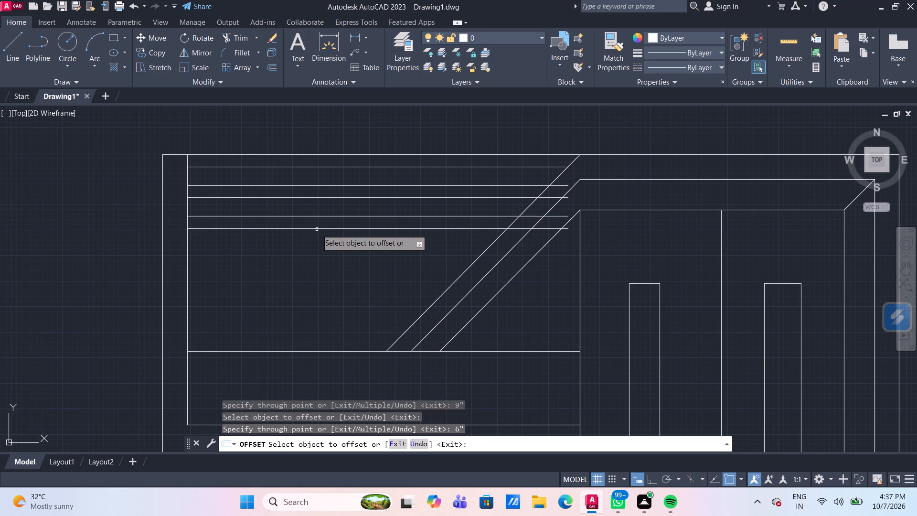
click(317, 229)
text(9")
key(Return)
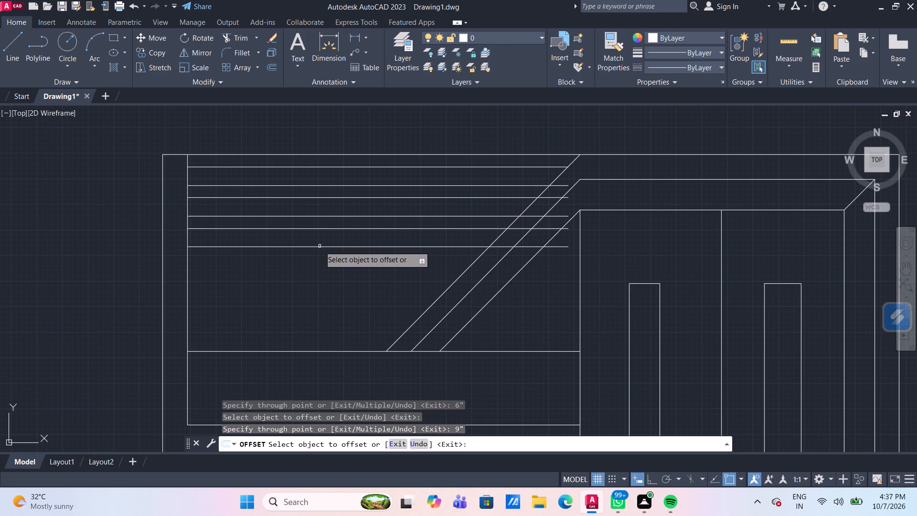
click(320, 247)
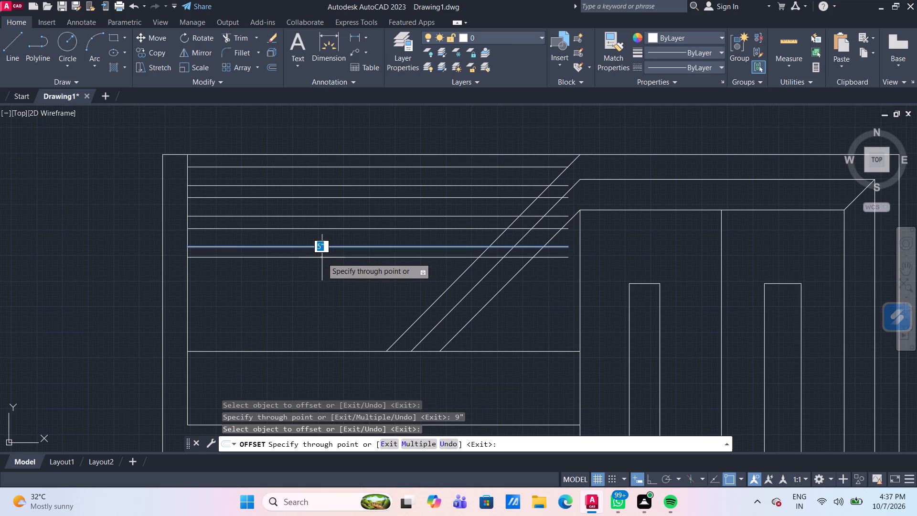
text(6")
key(Return)
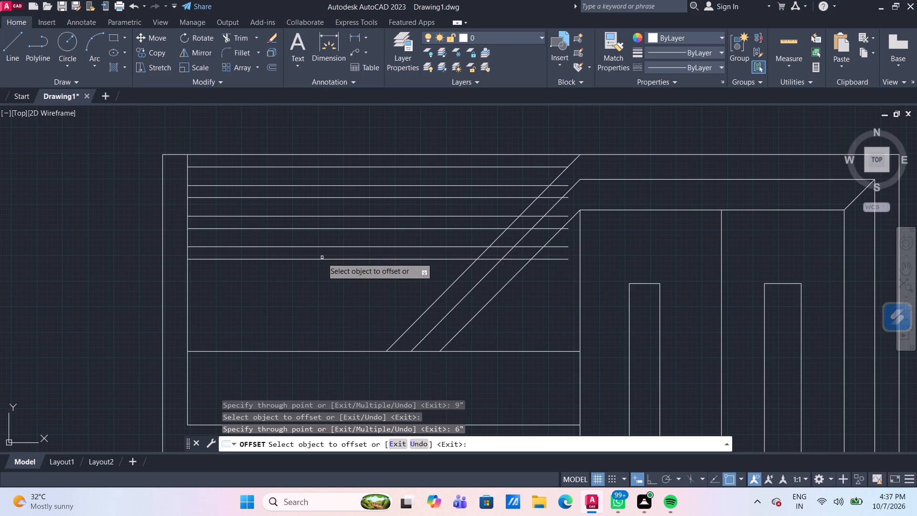
Extend the stripe pattern with four more successive downward offsets of 9", 6", 9" and 6" from the lowest stripe line.
click(326, 259)
text(9")
key(Return)
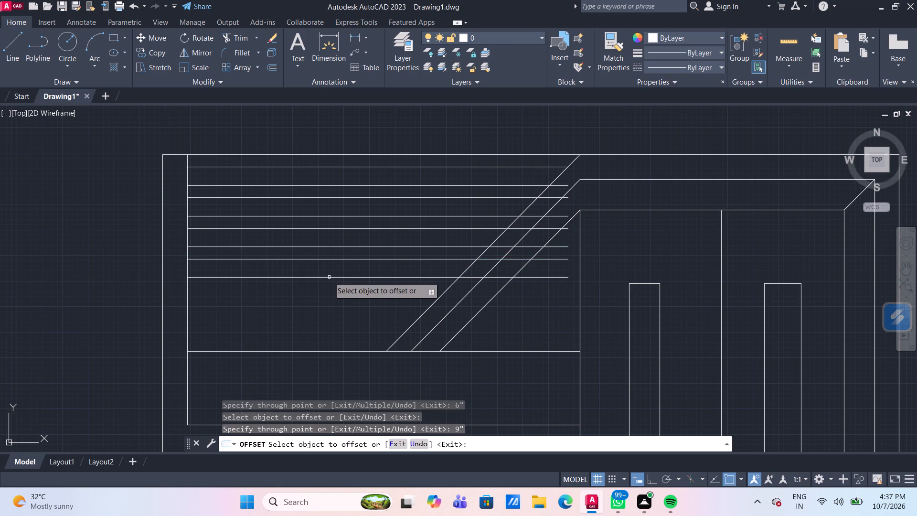
click(329, 277)
text(9")
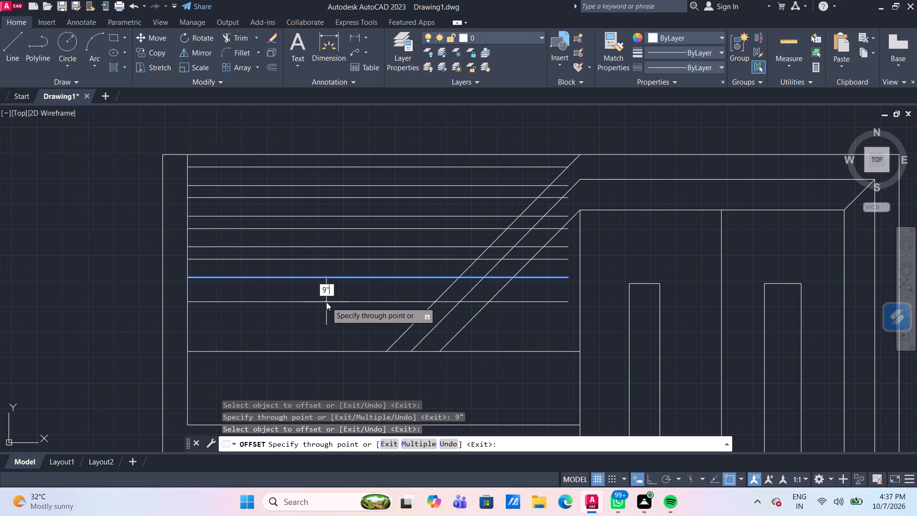
key(BackSpace)
key(BackSpace)
text(6")
key(Return)
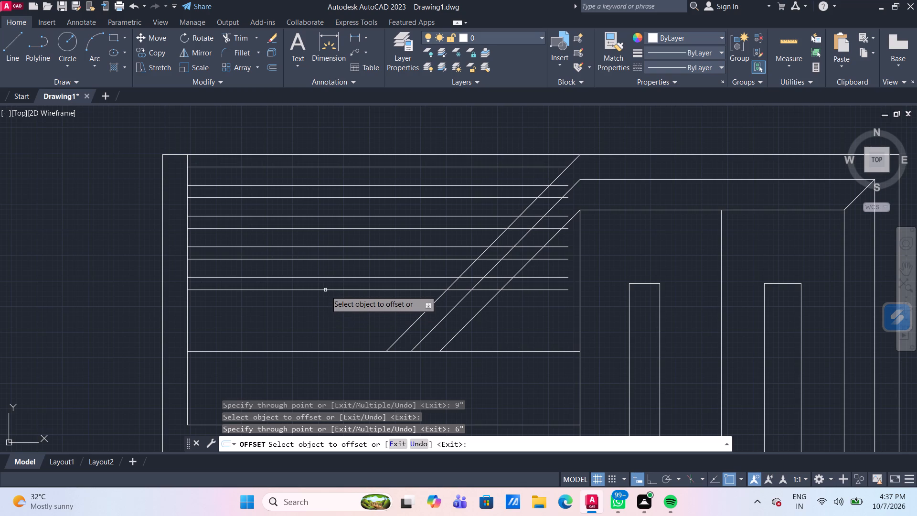
click(326, 290)
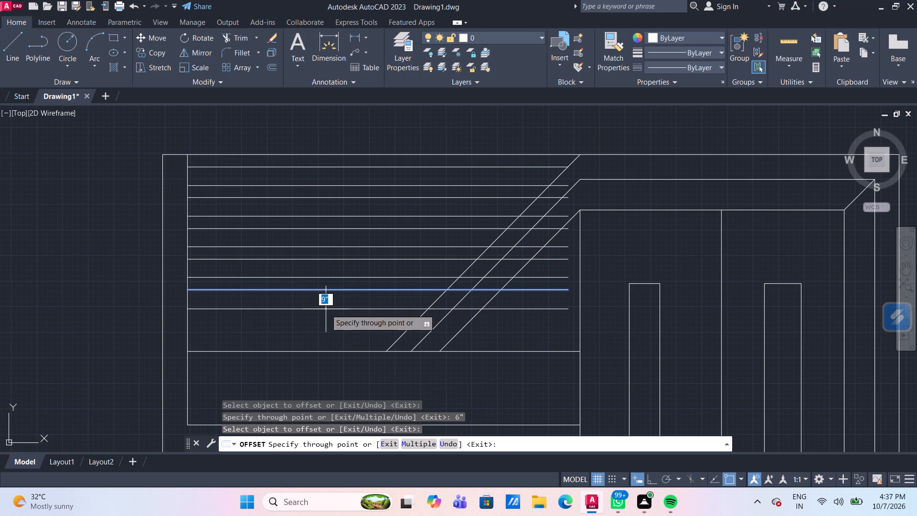
text(9")
key(Return)
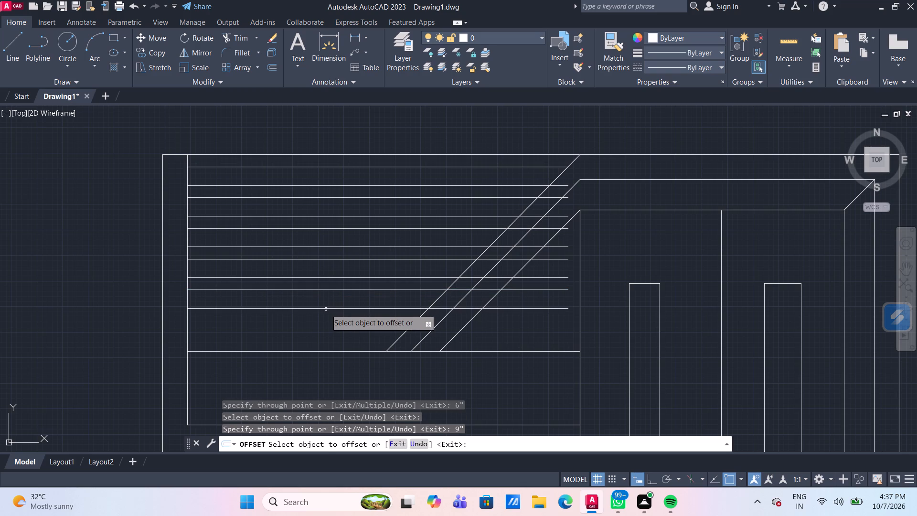
click(326, 309)
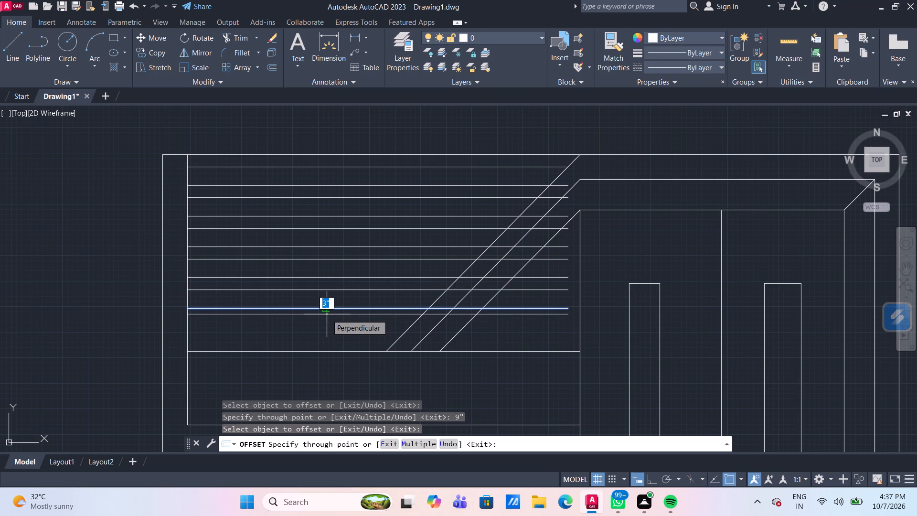
text(6")
key(Return)
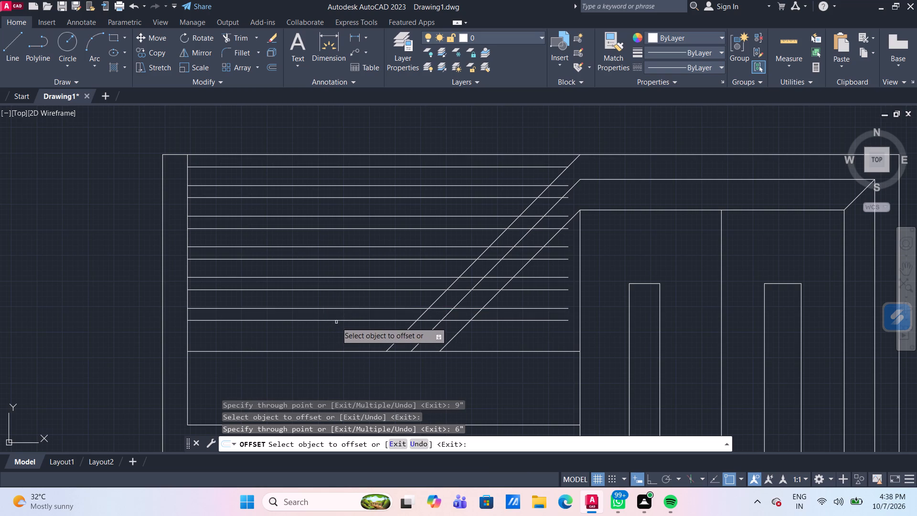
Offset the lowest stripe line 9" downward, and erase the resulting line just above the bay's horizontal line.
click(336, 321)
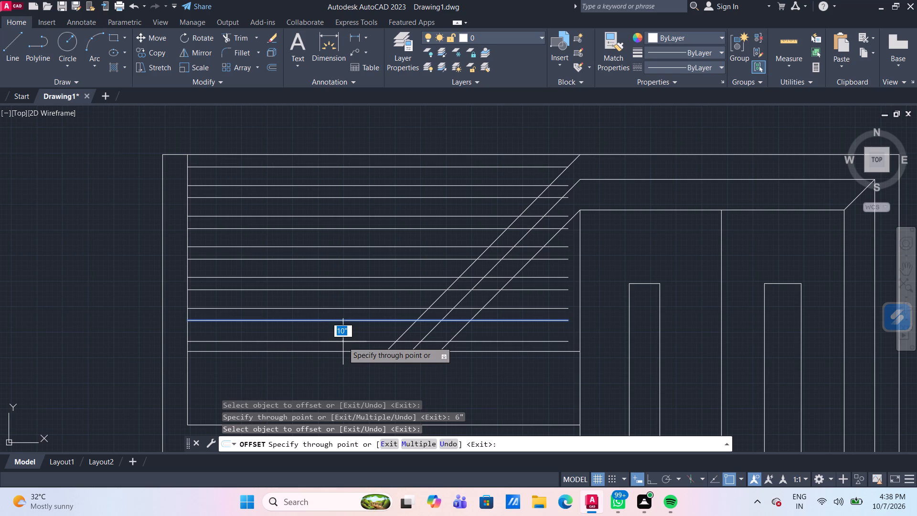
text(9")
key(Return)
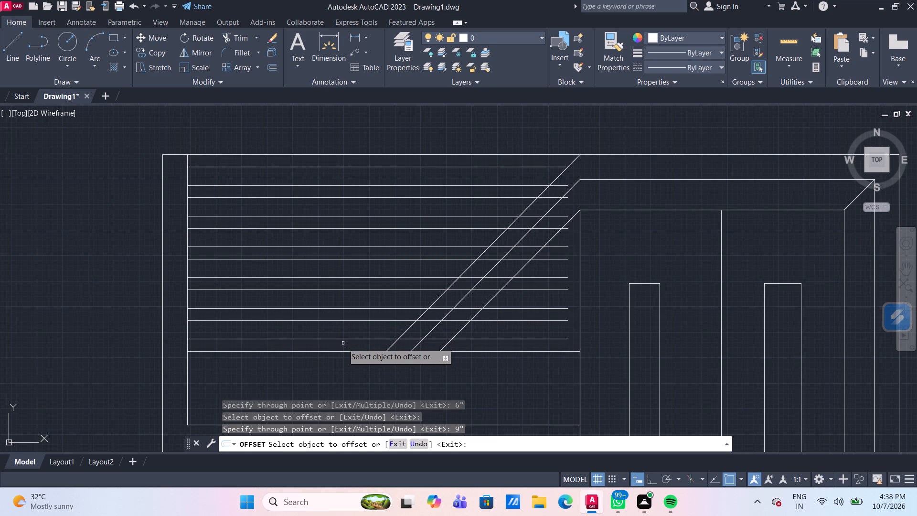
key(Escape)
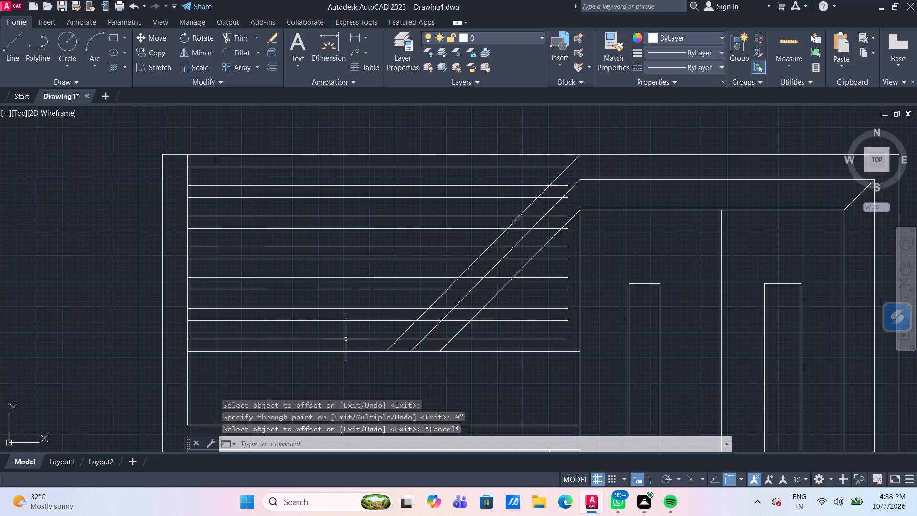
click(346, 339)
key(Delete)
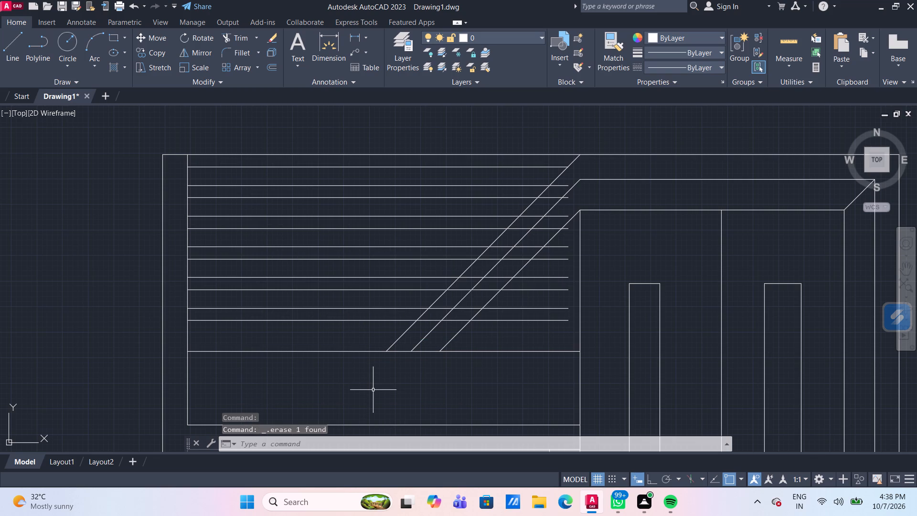
Regenerate the drawing display.
text(RE)
key(Return)
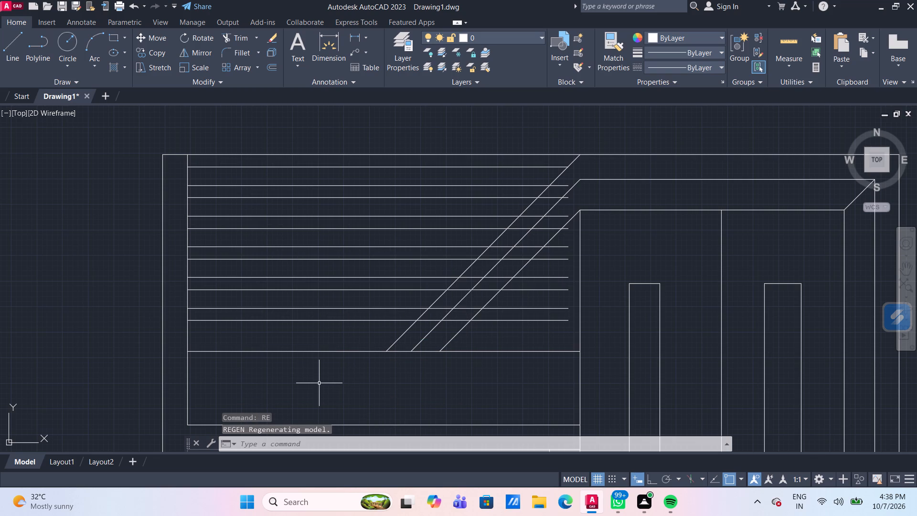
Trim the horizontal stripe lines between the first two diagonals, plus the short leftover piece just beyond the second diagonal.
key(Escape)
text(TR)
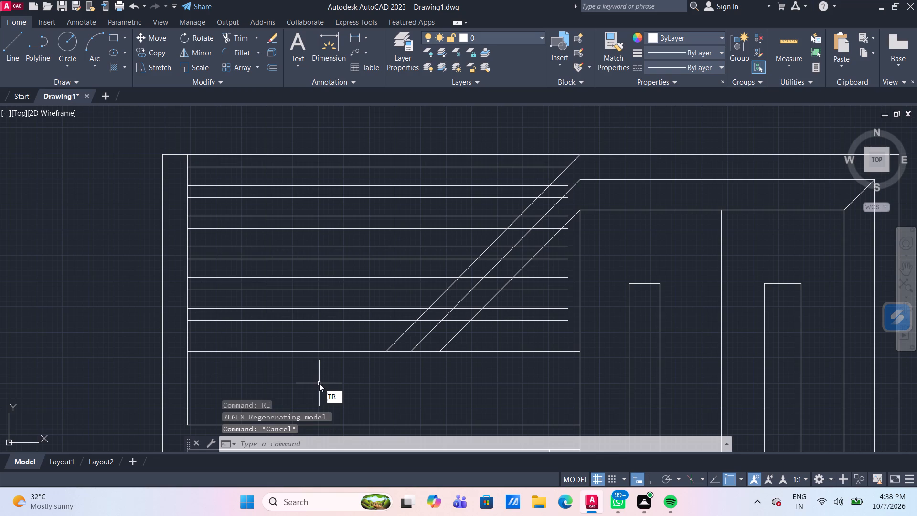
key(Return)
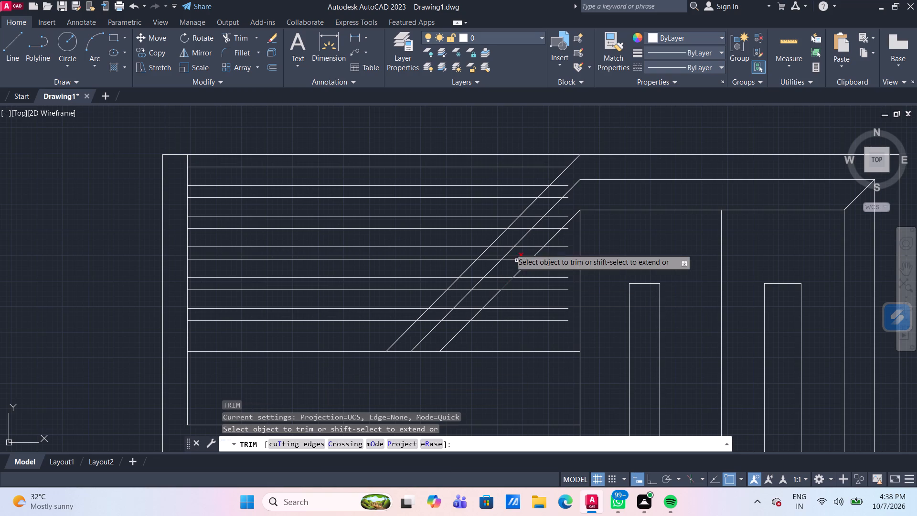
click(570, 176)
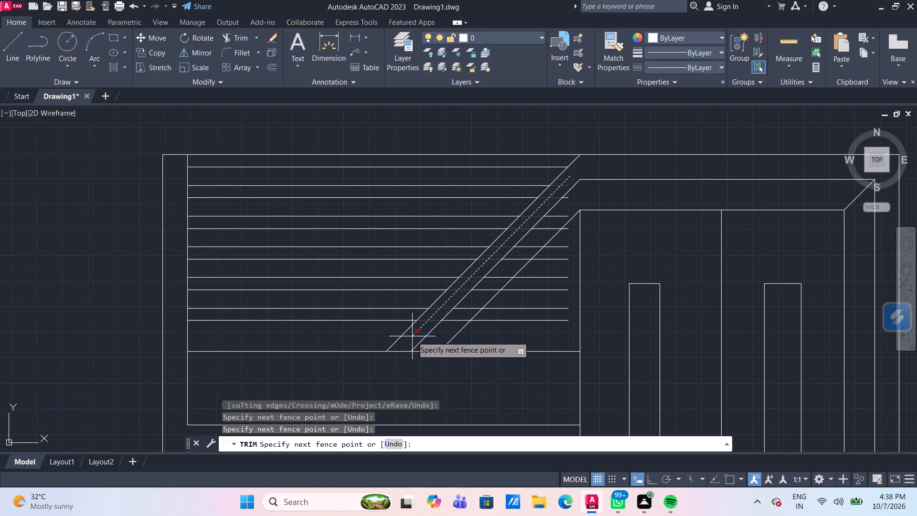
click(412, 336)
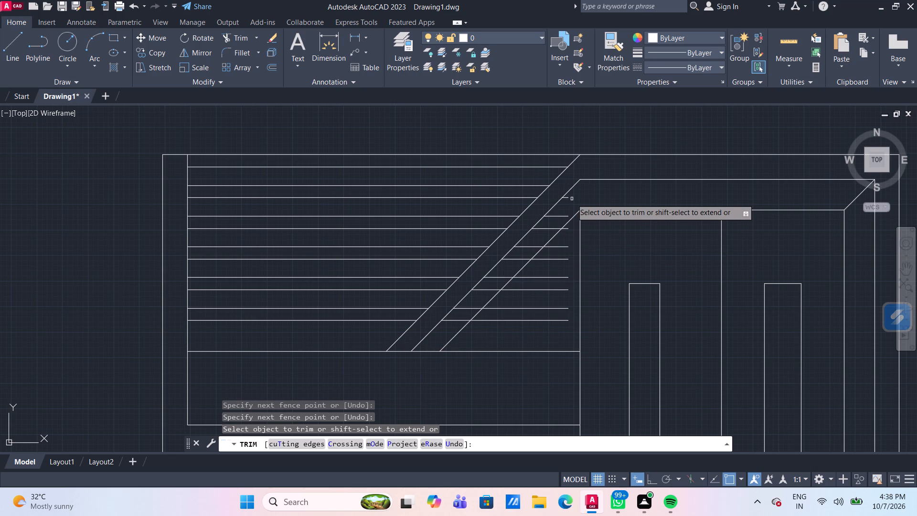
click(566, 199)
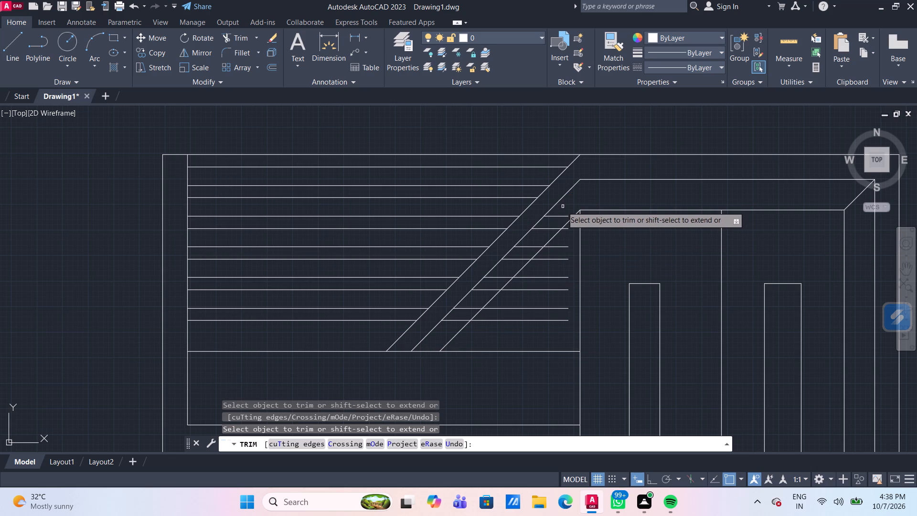
Trim the bay's left vertical edge at the six alternating gaps, from above the top stripe line down to the lowest stripe gap.
click(188, 161)
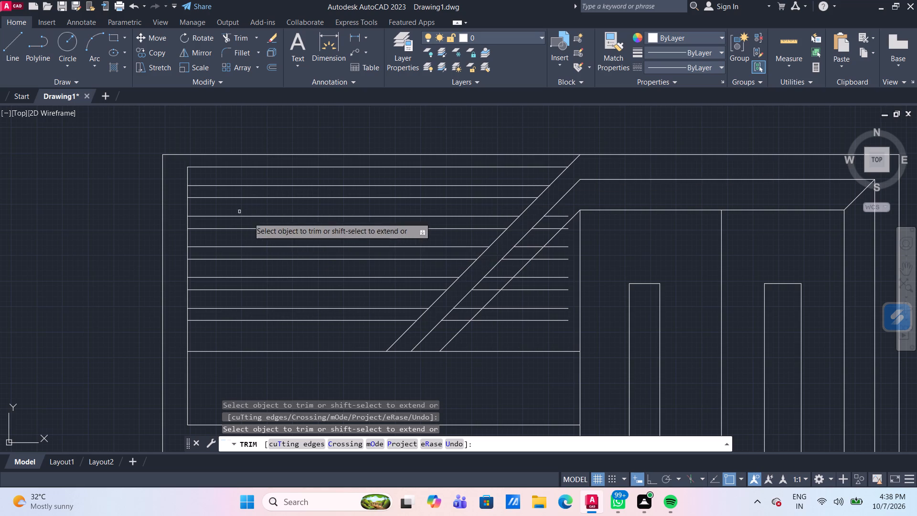
click(188, 193)
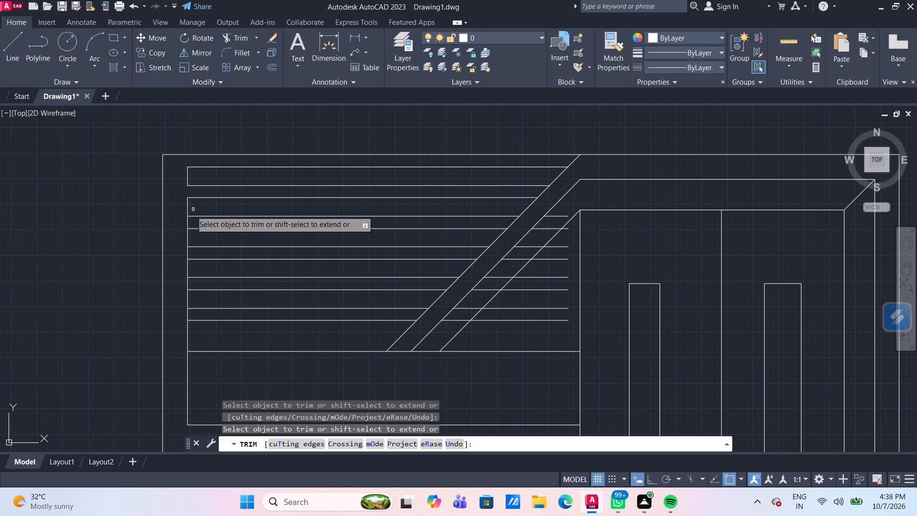
click(189, 223)
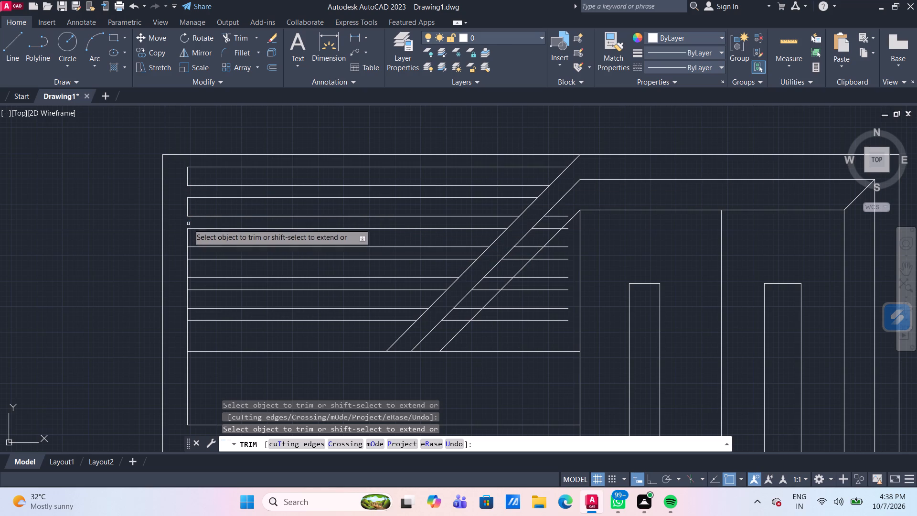
click(186, 252)
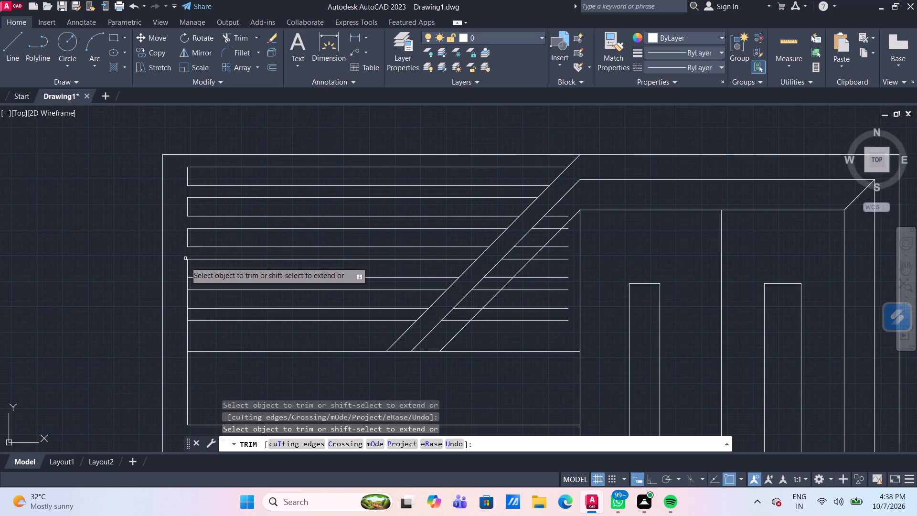
click(189, 281)
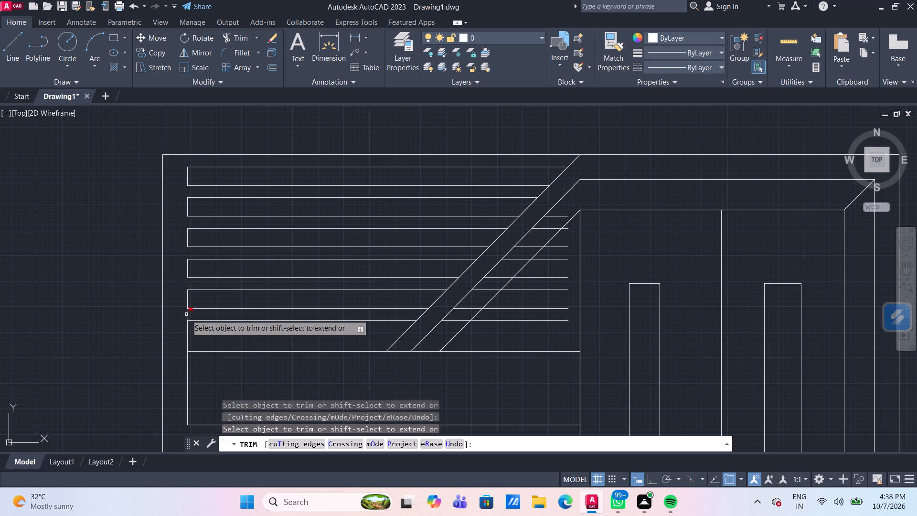
click(186, 314)
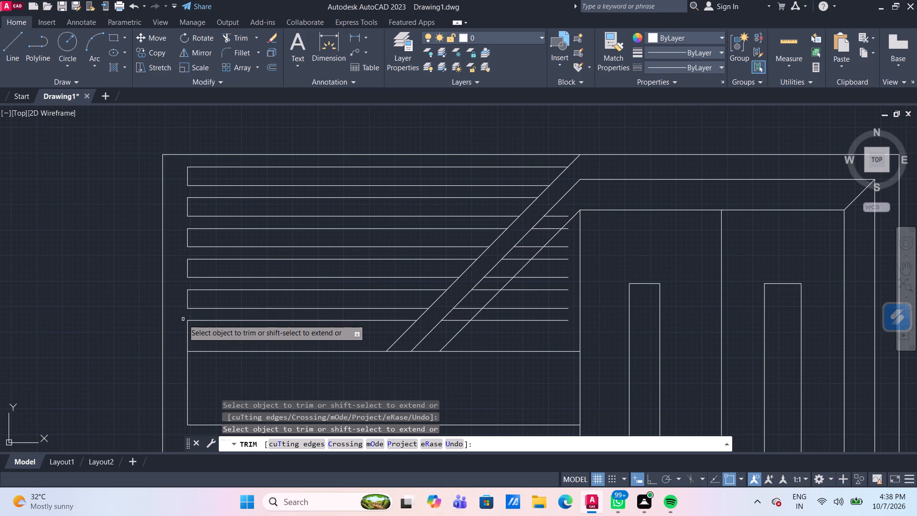
scroll(400, 339, down, 1)
scroll(461, 327, up, 1)
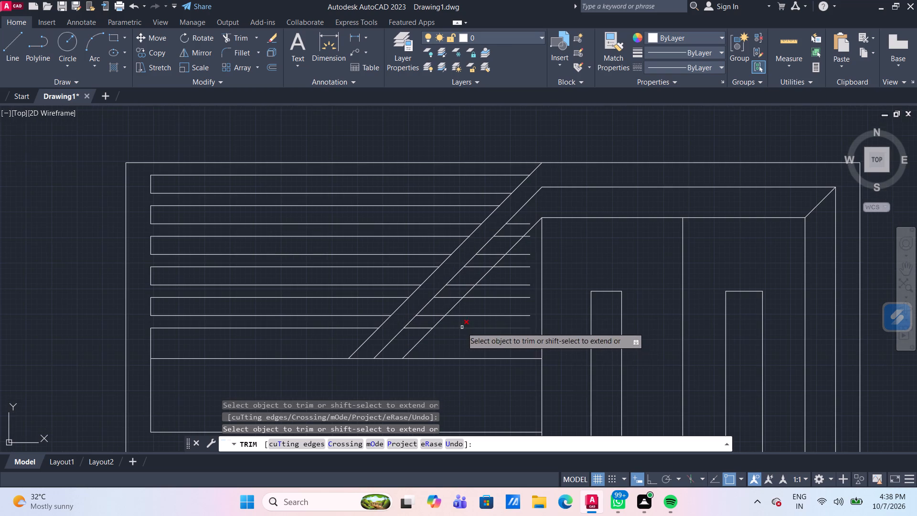
key(Escape)
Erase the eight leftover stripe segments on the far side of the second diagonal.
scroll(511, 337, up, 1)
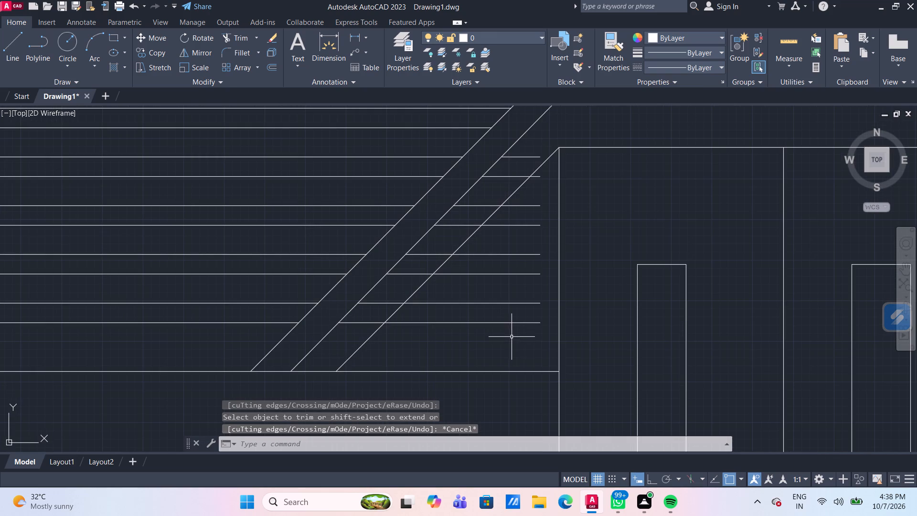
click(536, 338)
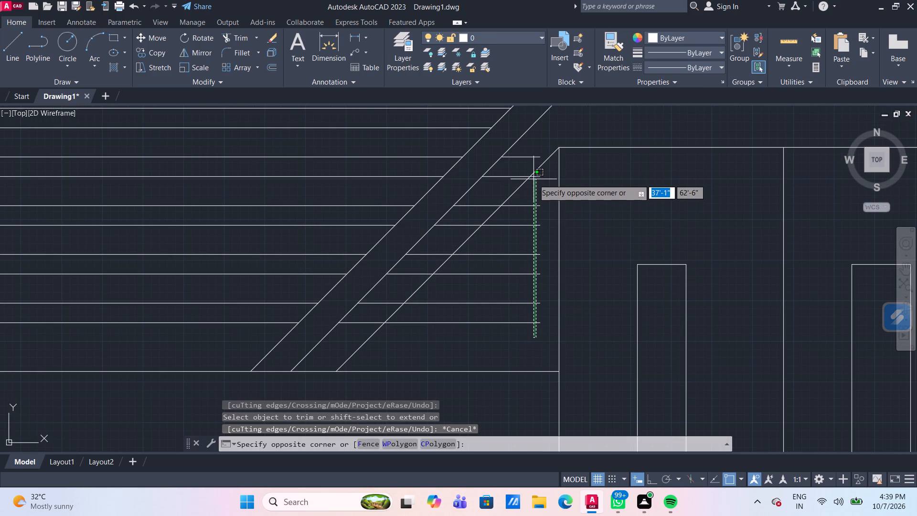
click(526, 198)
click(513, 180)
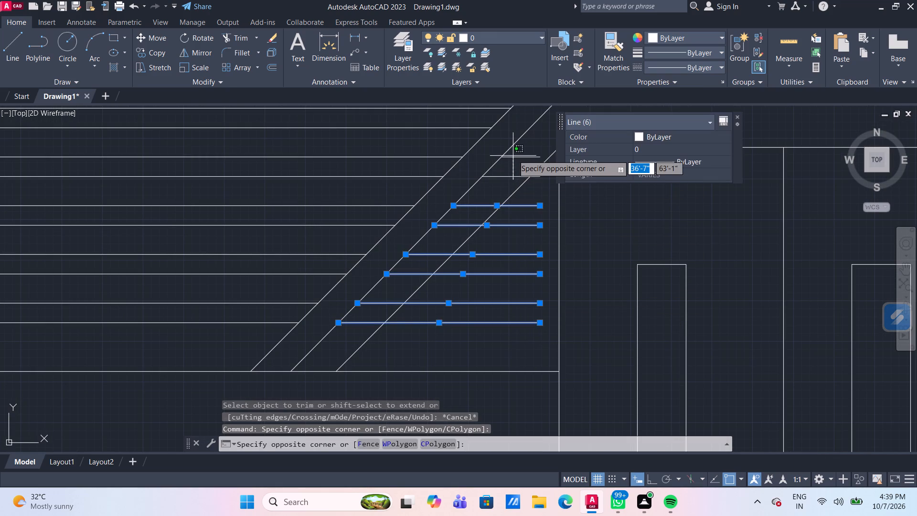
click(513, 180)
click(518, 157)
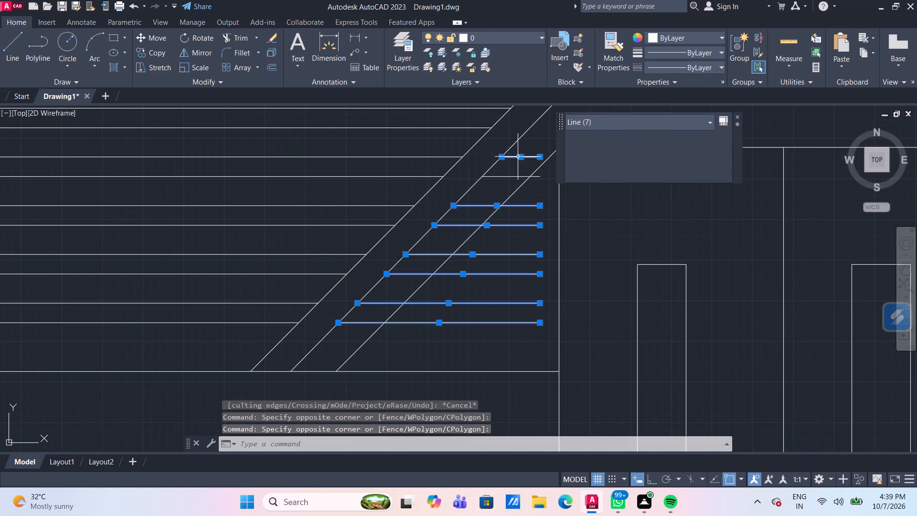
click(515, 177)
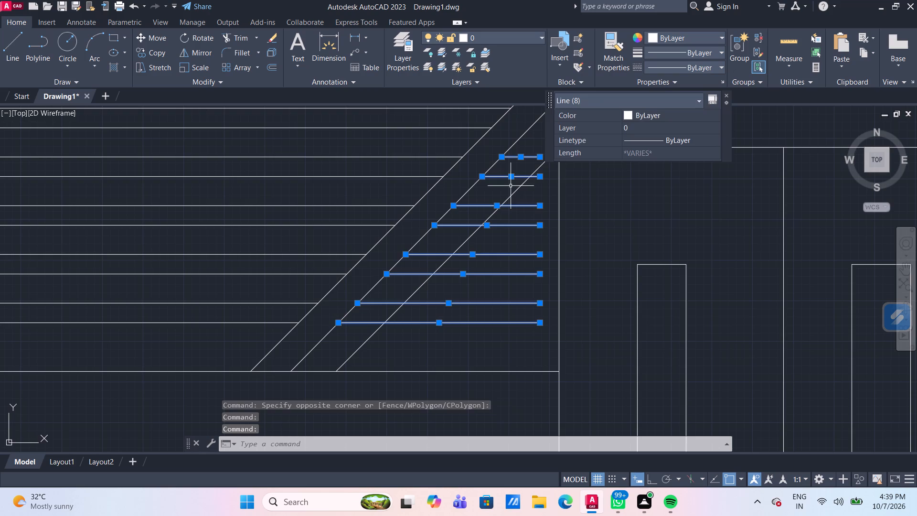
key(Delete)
Erase the ten lower stripe lines in the top-left bay, keeping only the topmost one.
scroll(511, 186, down, 2)
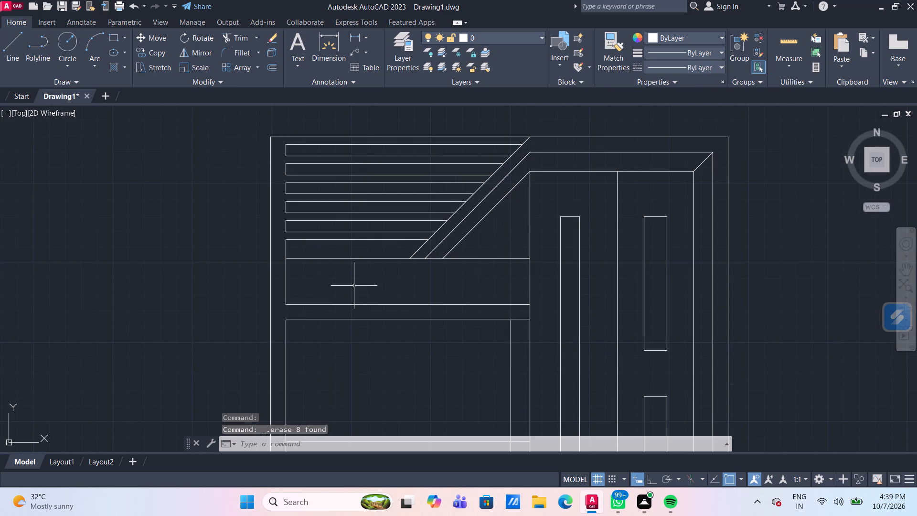
scroll(354, 284, down, 1)
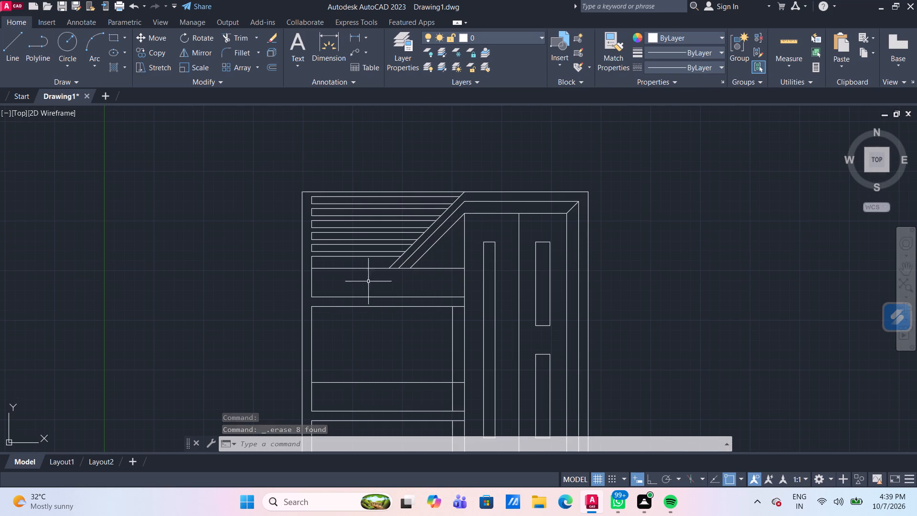
scroll(341, 282, up, 1)
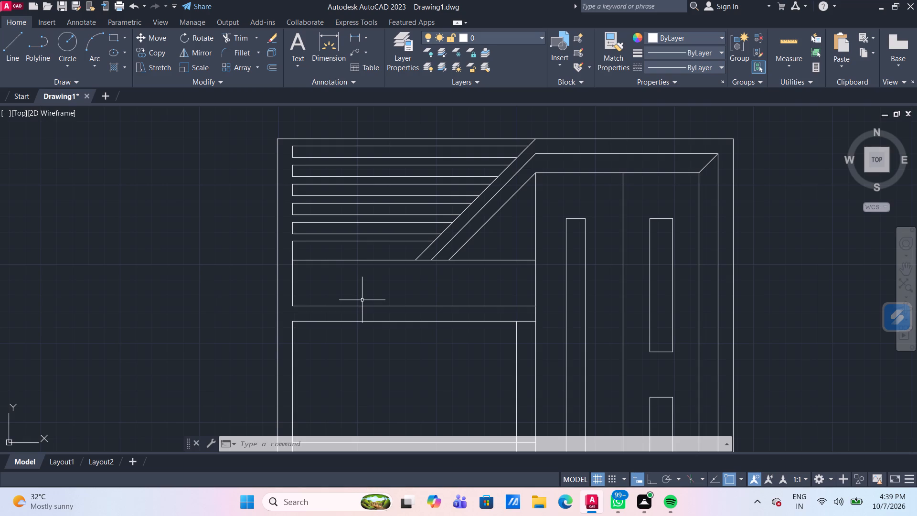
scroll(335, 141, up, 1)
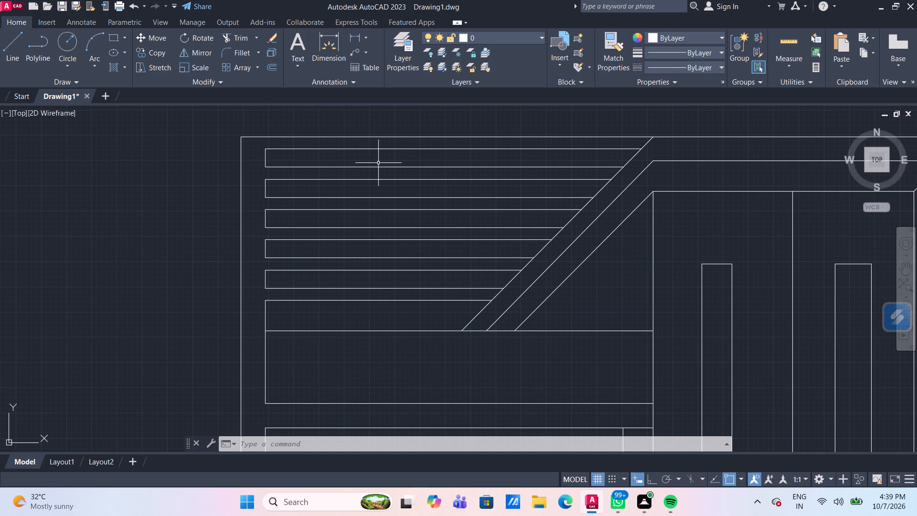
middle_drag(378, 163, 374, 173)
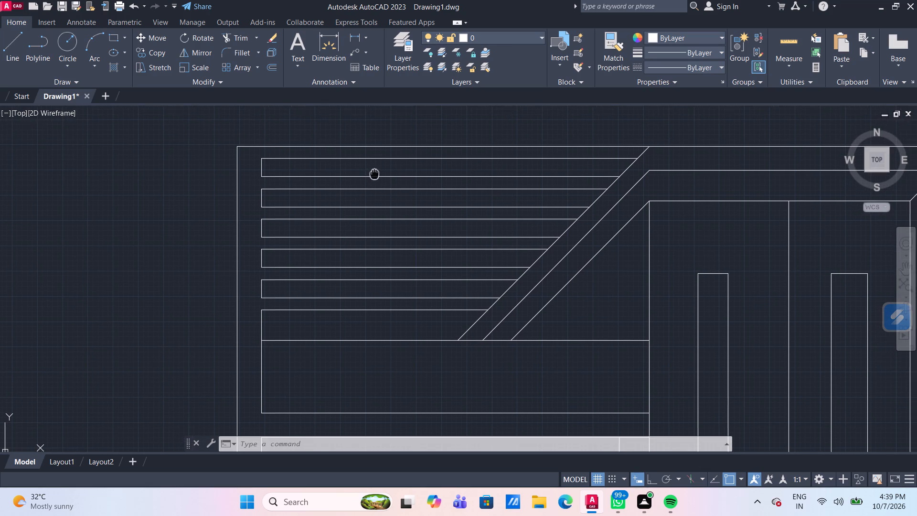
middle_drag(374, 173, 373, 174)
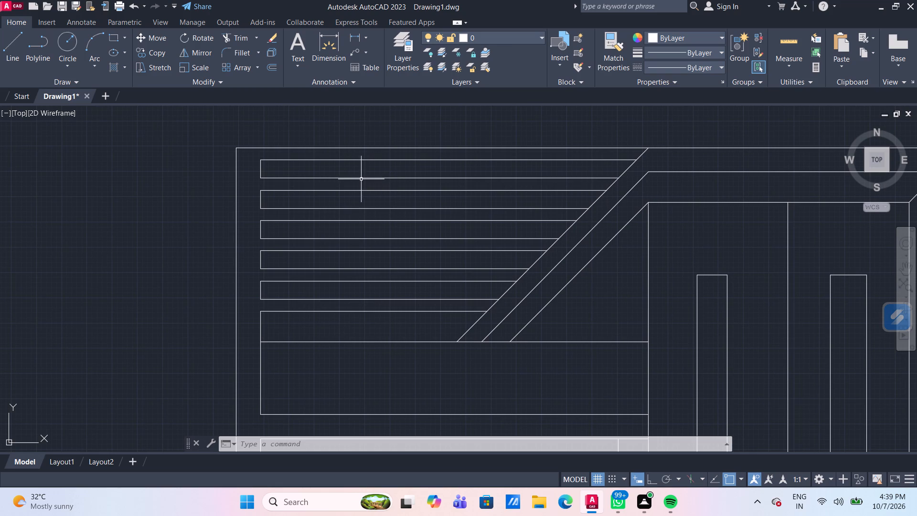
scroll(361, 179, up, 1)
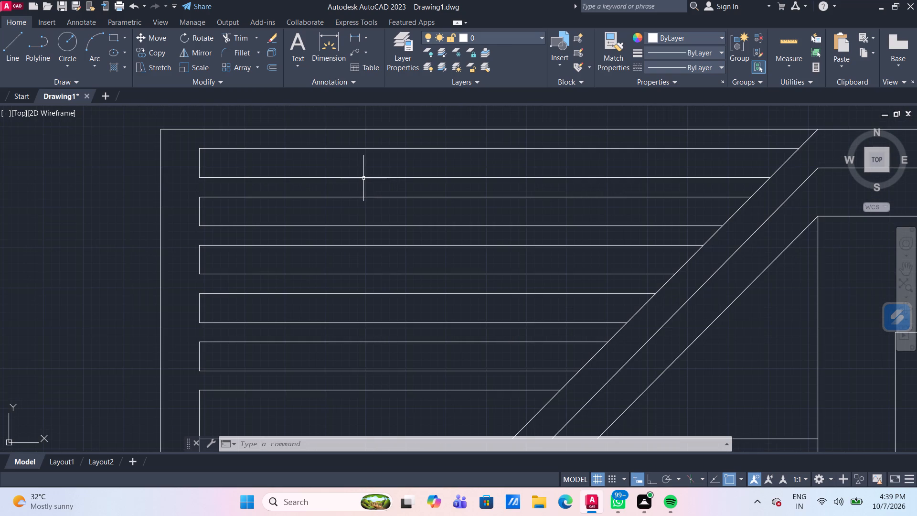
scroll(363, 178, down, 1)
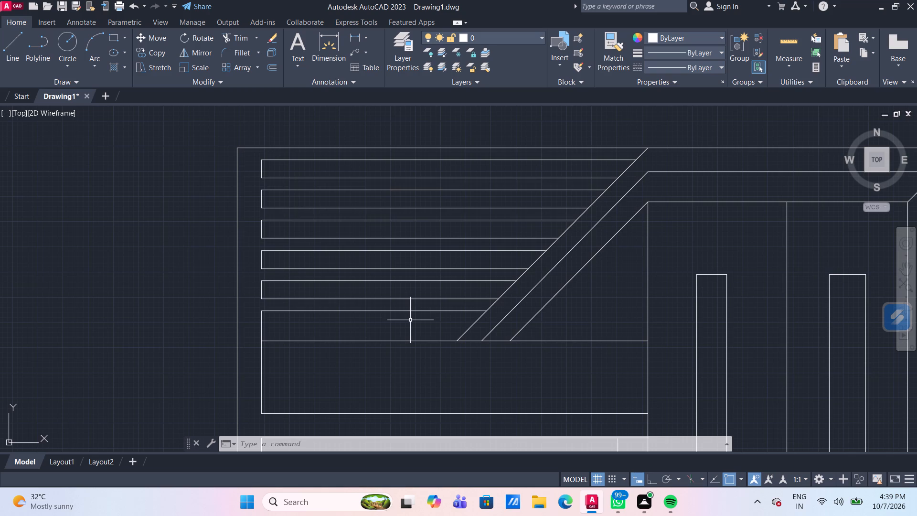
drag(410, 320, 408, 316)
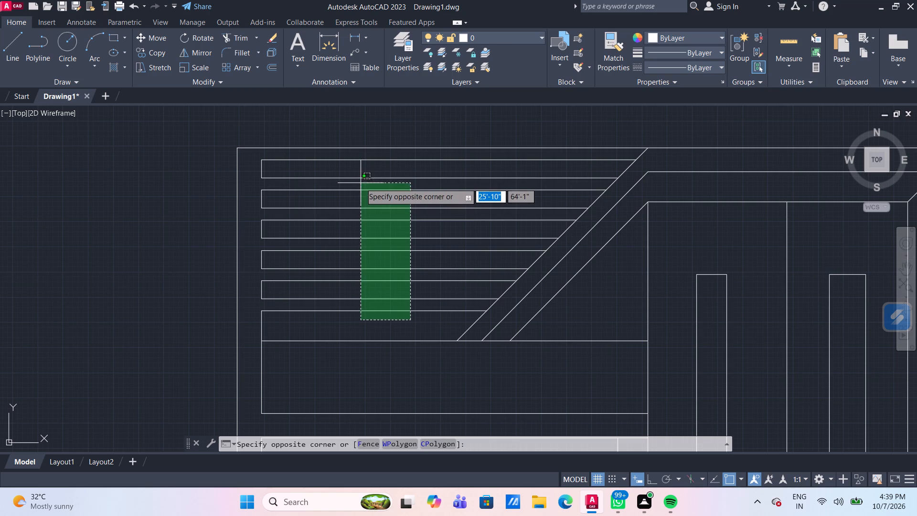
click(363, 173)
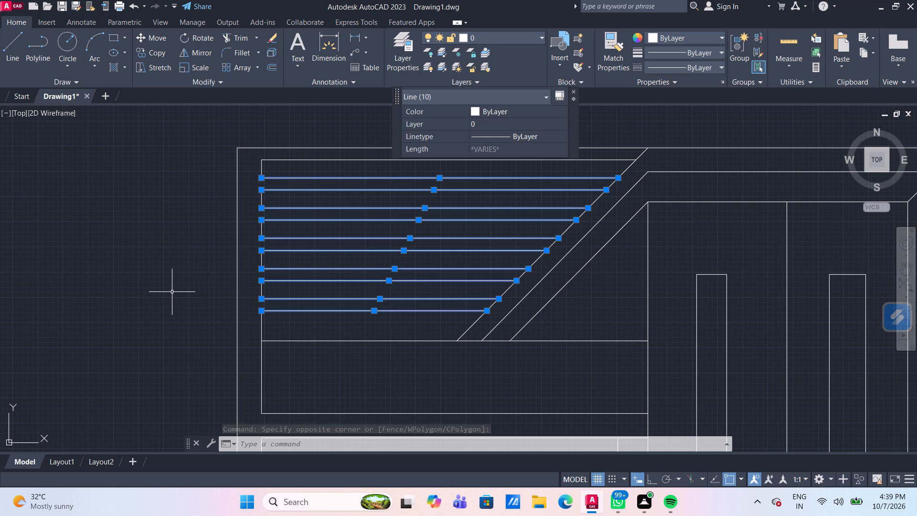
key(Delete)
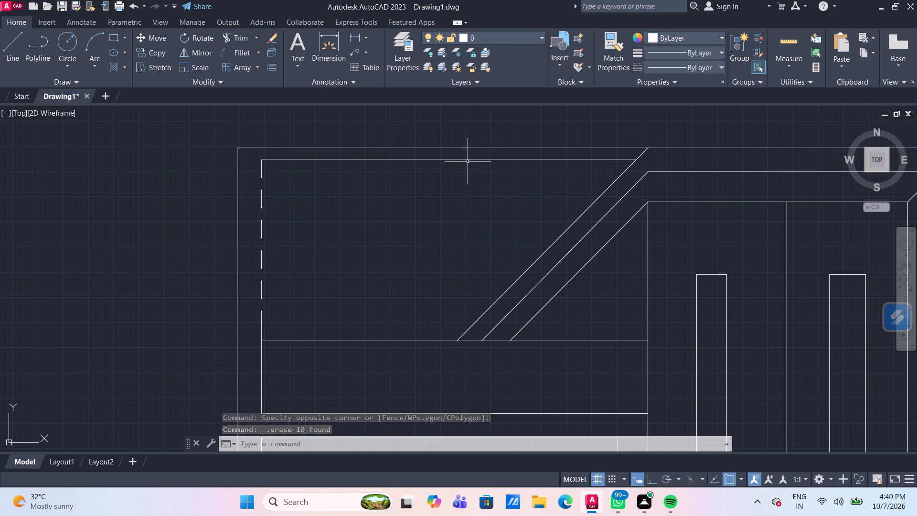
Move the remaining top stripe line 1" straight down from its left endpoint.
click(468, 161)
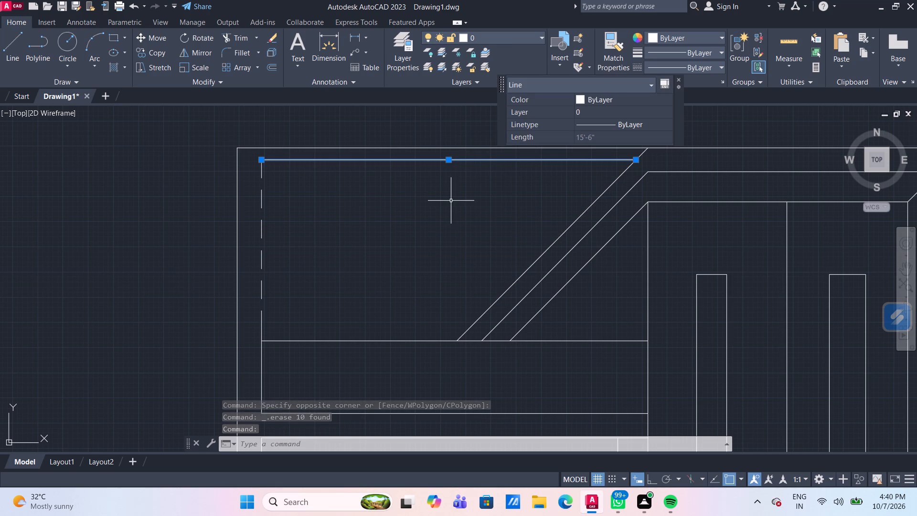
key(m)
key(Return)
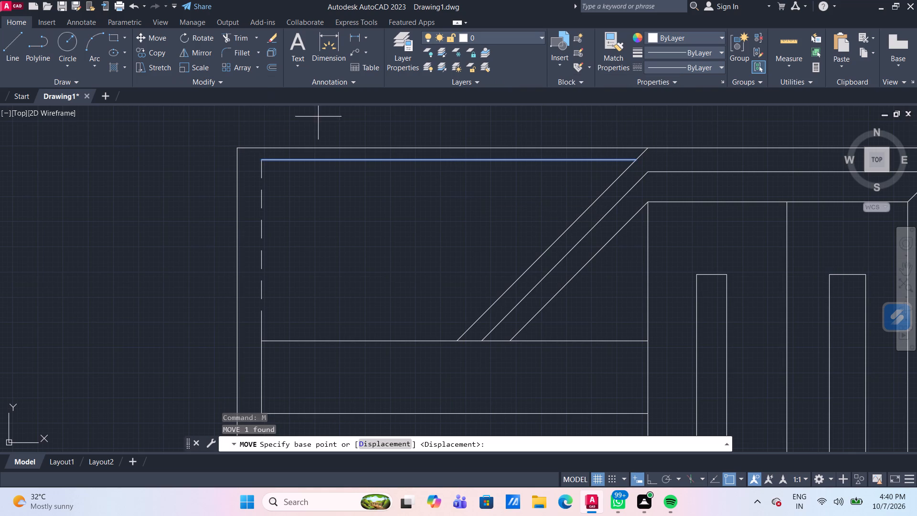
scroll(291, 161, up, 2)
click(221, 155)
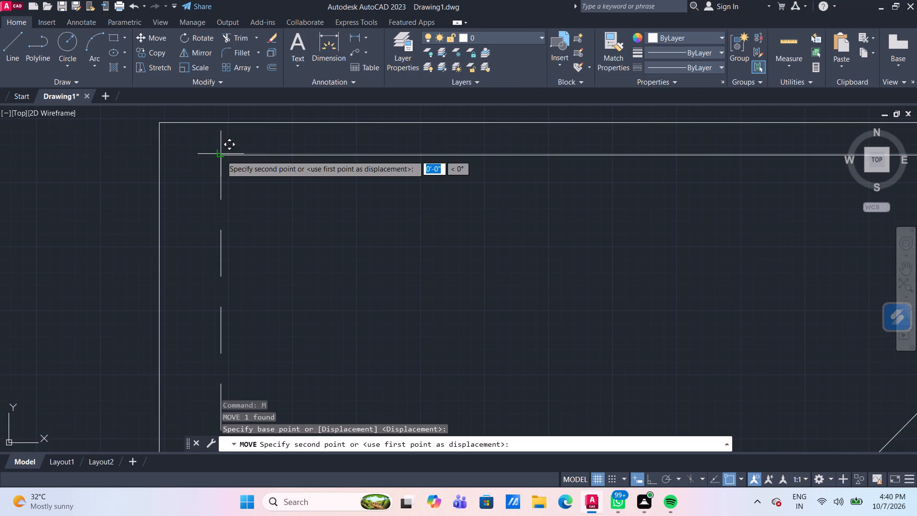
text(1")
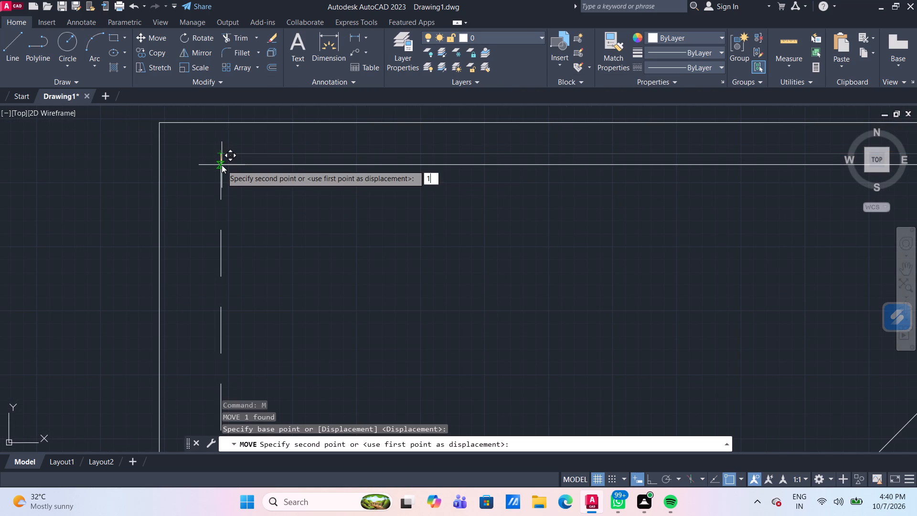
key(Return)
Offset the top stripe line in the upper bay 9" down, and offset that new line a further 7" down.
scroll(255, 186, down, 2)
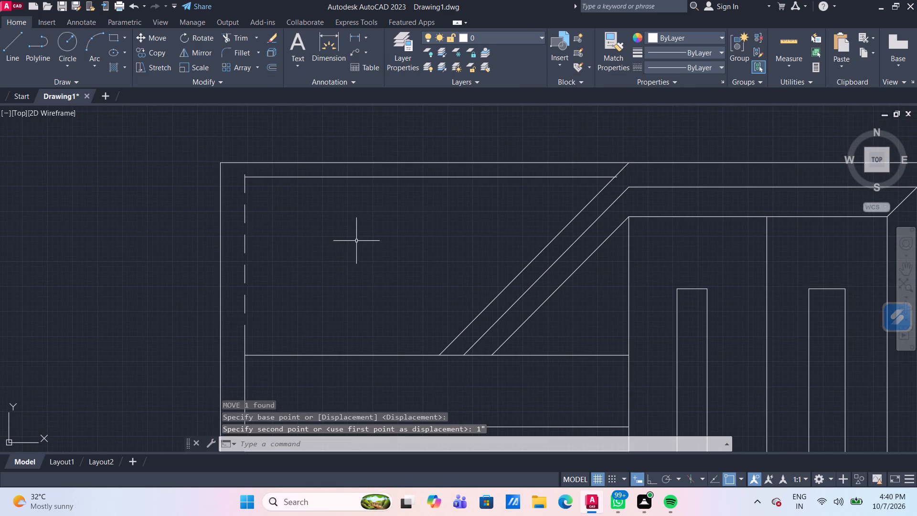
scroll(391, 240, down, 1)
middle_drag(390, 239, 327, 197)
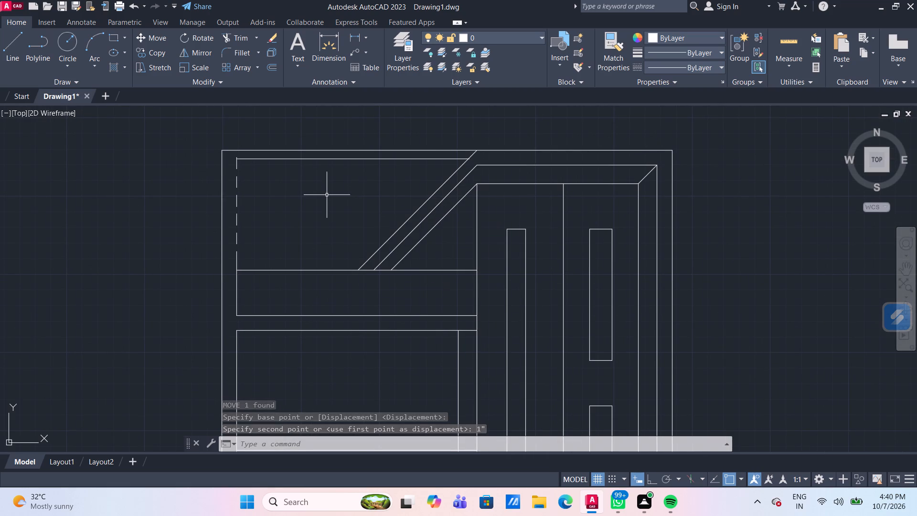
key(o)
key(Return)
key(Return)
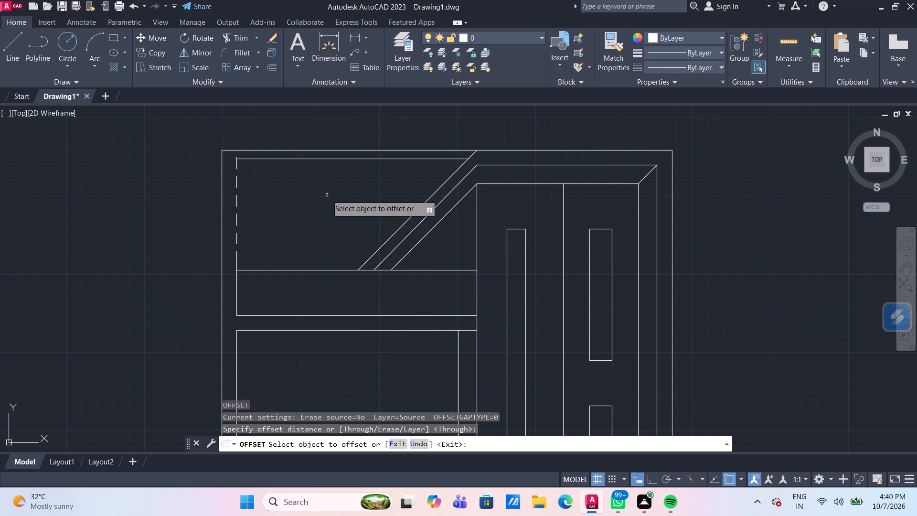
scroll(331, 160, up, 2)
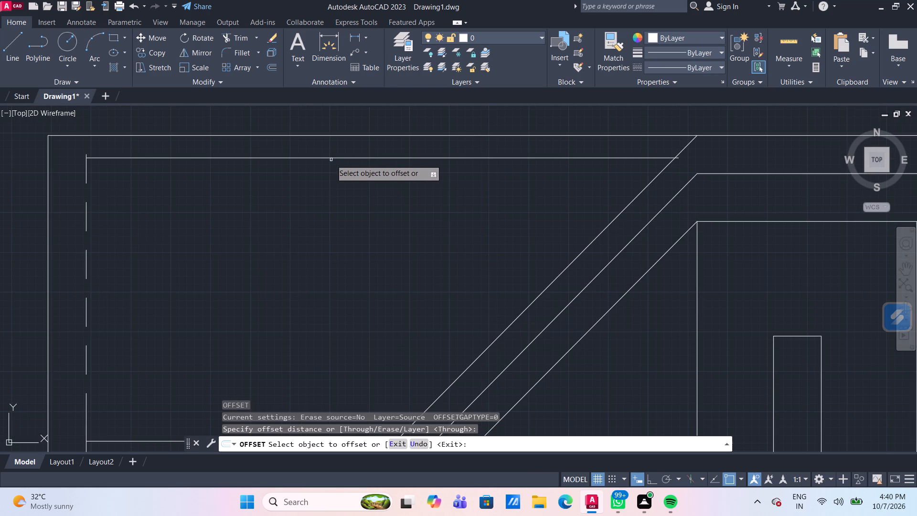
click(332, 157)
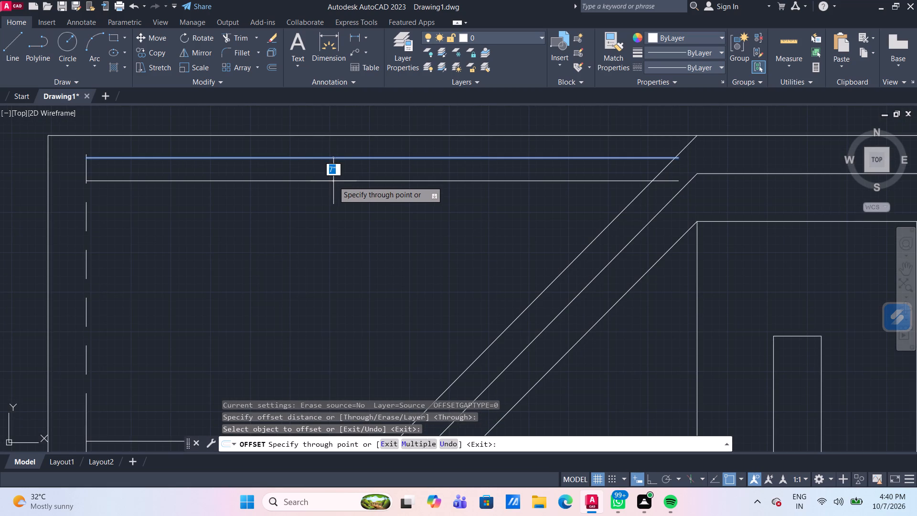
text(9")
key(Return)
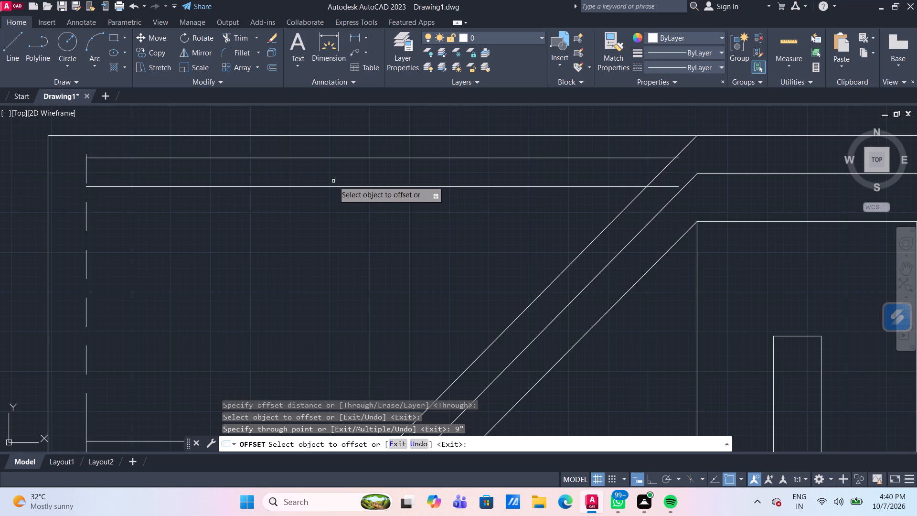
click(340, 187)
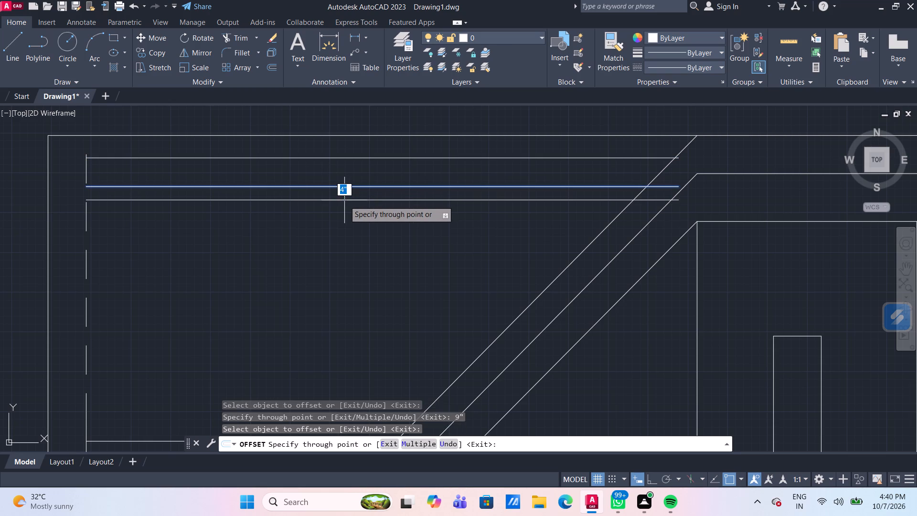
text(7")
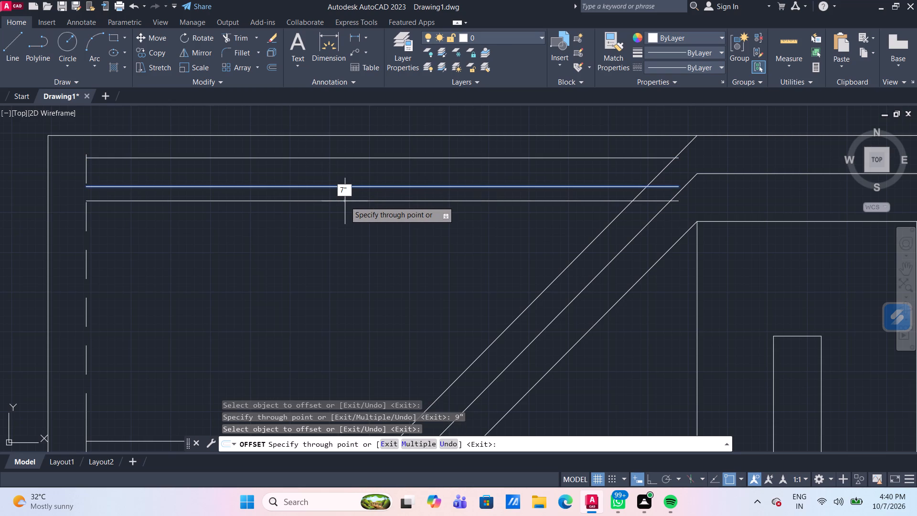
key(Return)
Continue the stripes with four more lines, offsetting each lowest line downward by 9", 7", 9" and 7" in turn.
scroll(345, 201, down, 2)
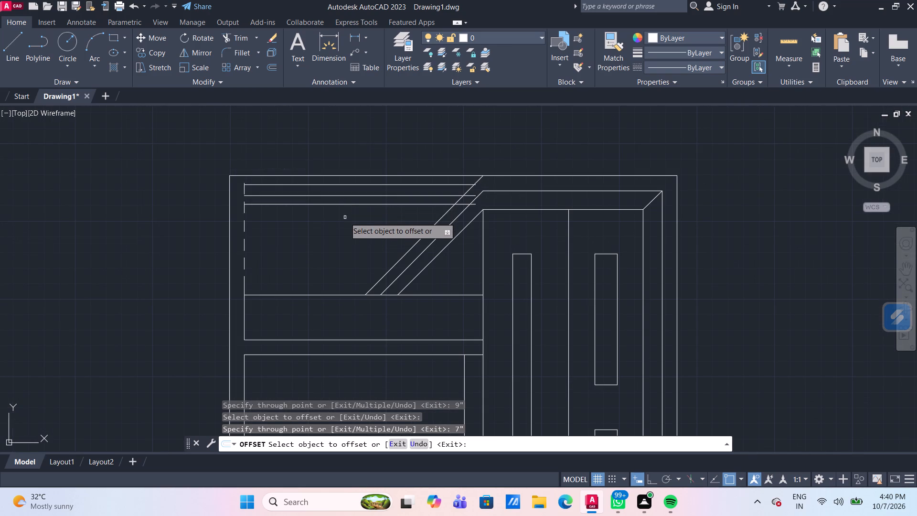
click(344, 205)
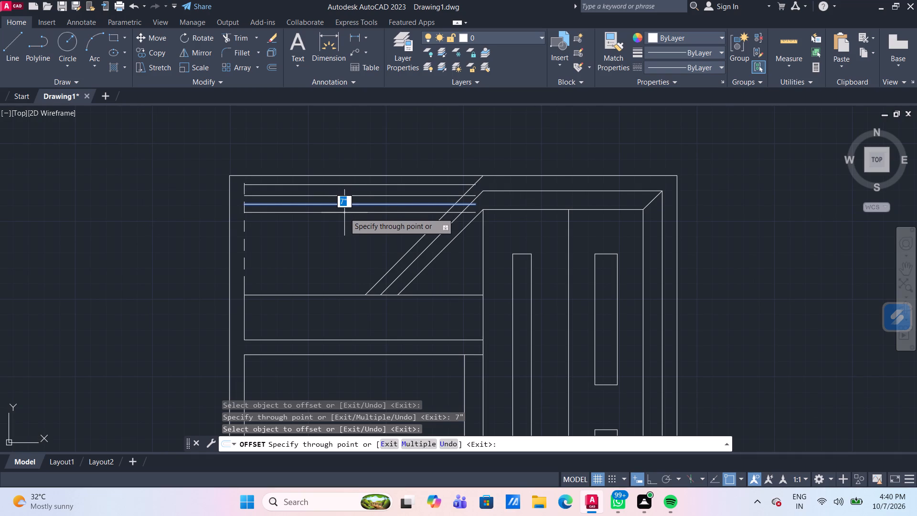
text(9")
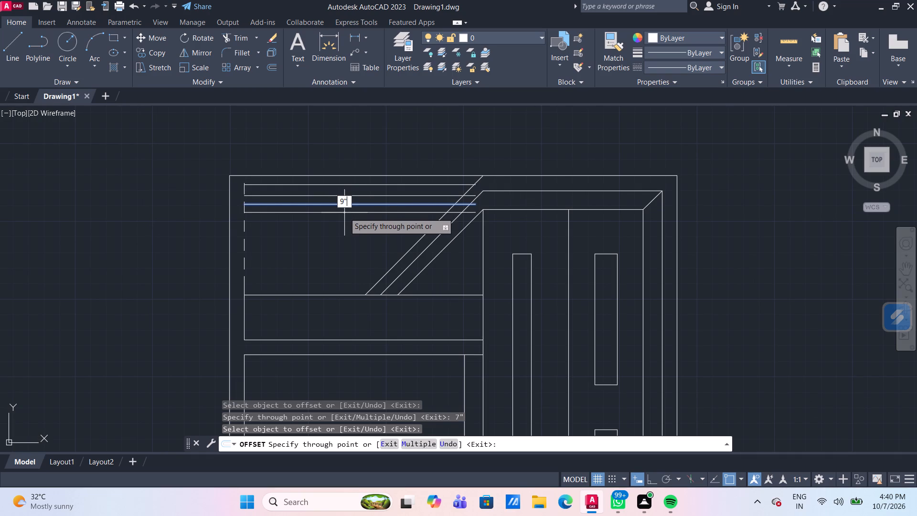
key(Return)
click(344, 215)
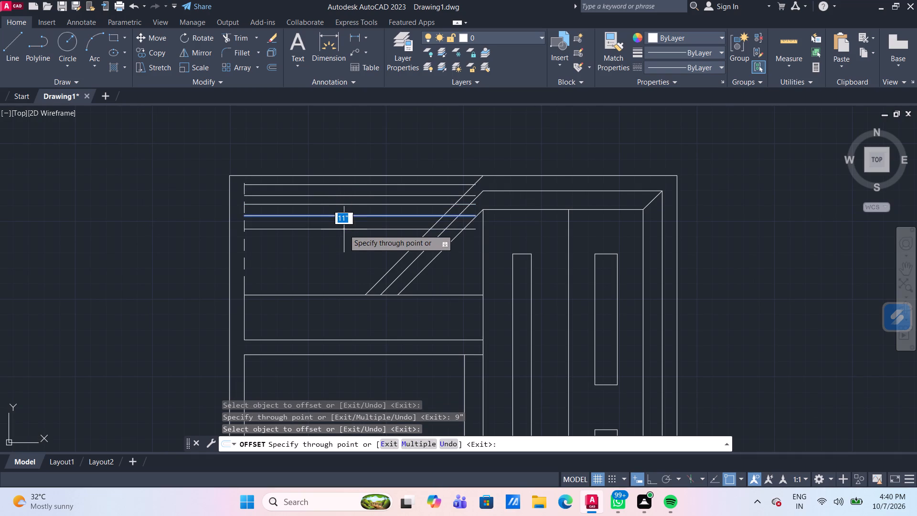
text(7")
key(Return)
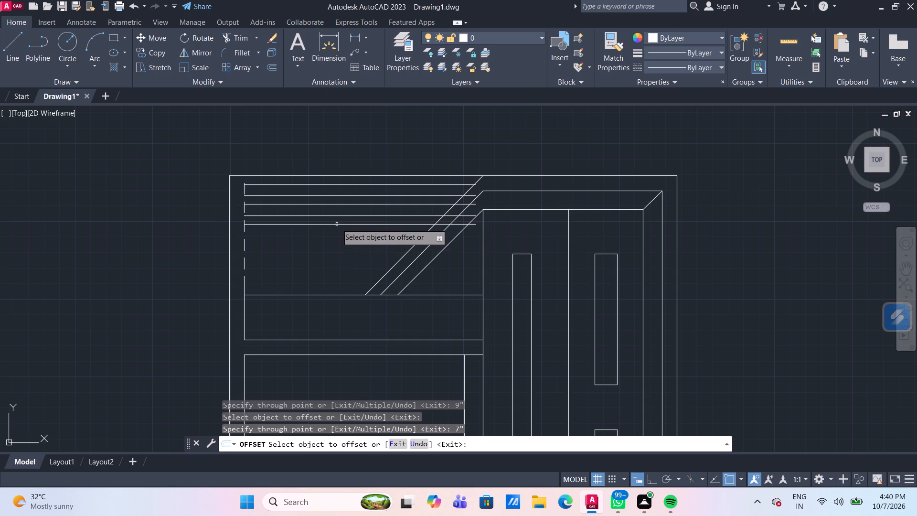
click(337, 224)
text(9")
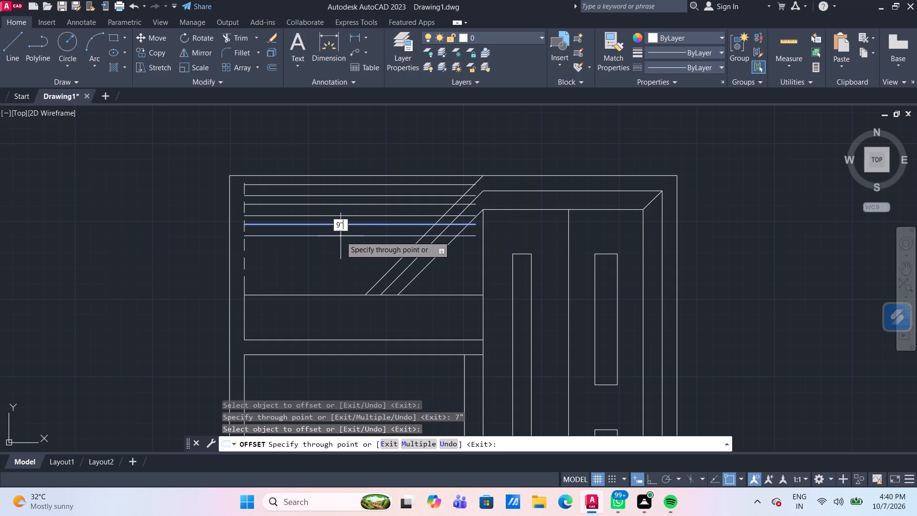
key(Return)
click(341, 236)
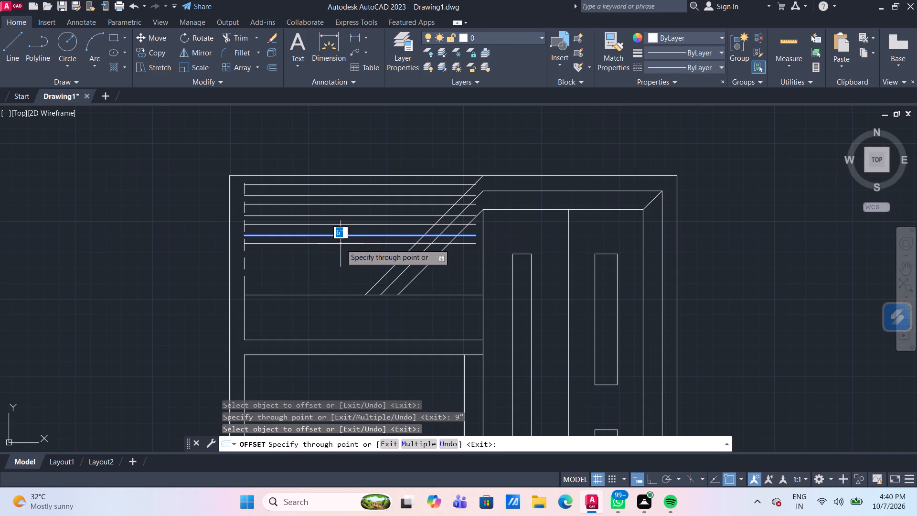
text(7")
key(Return)
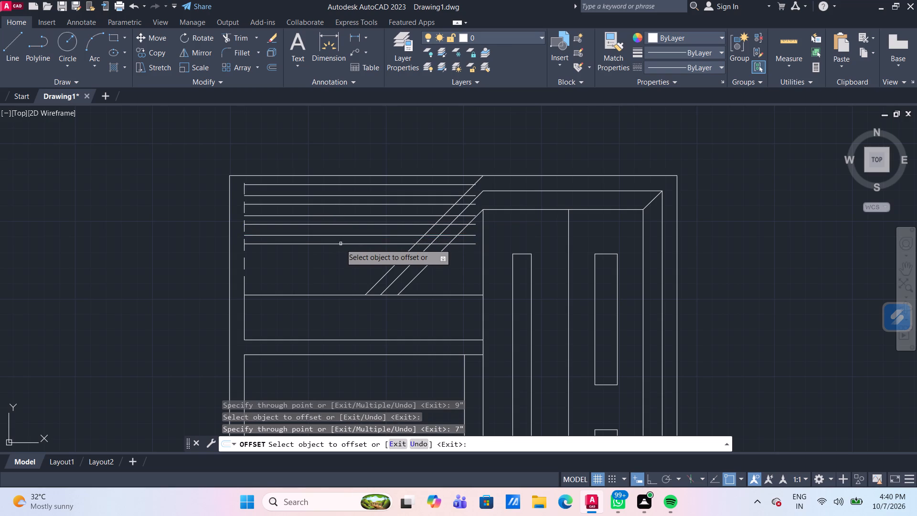
Add the last four stripe lines down to the bay's base, offsetting each lowest line by 9", 7", 9" and 7" in turn.
click(341, 244)
text(9")
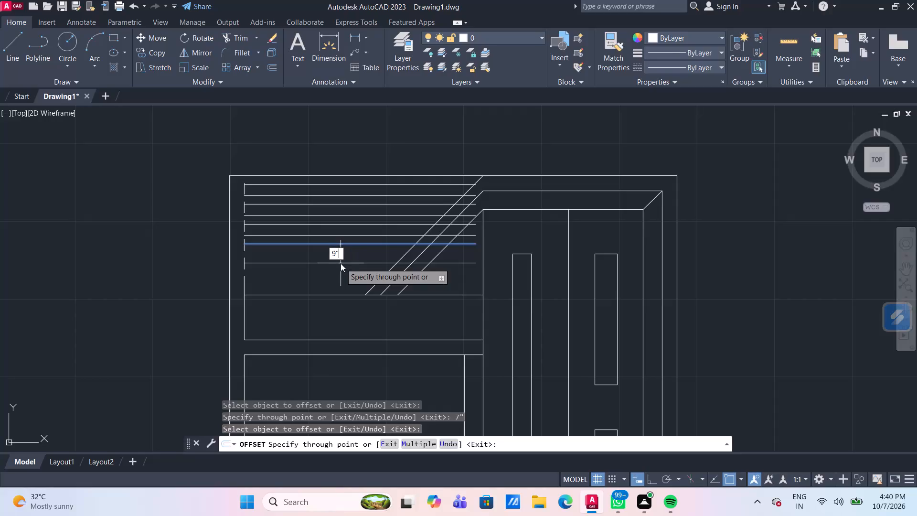
key(Return)
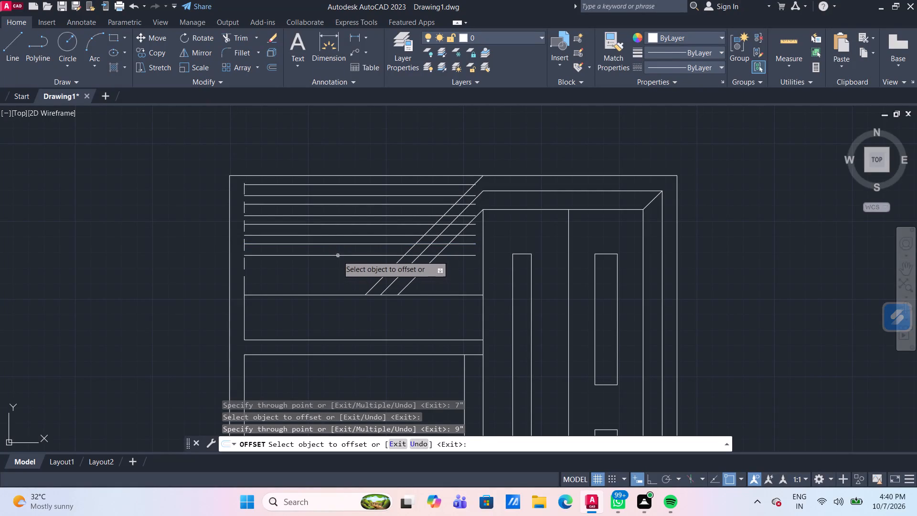
click(338, 256)
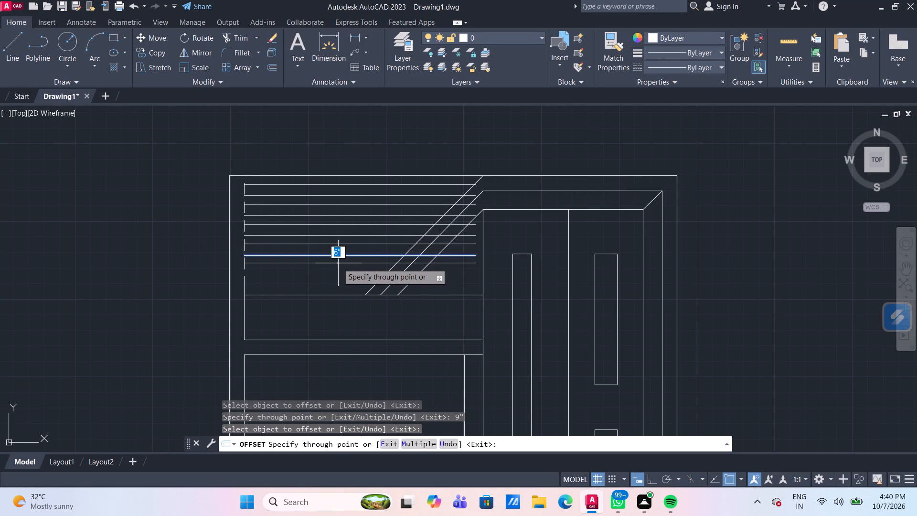
text(7")
key(Return)
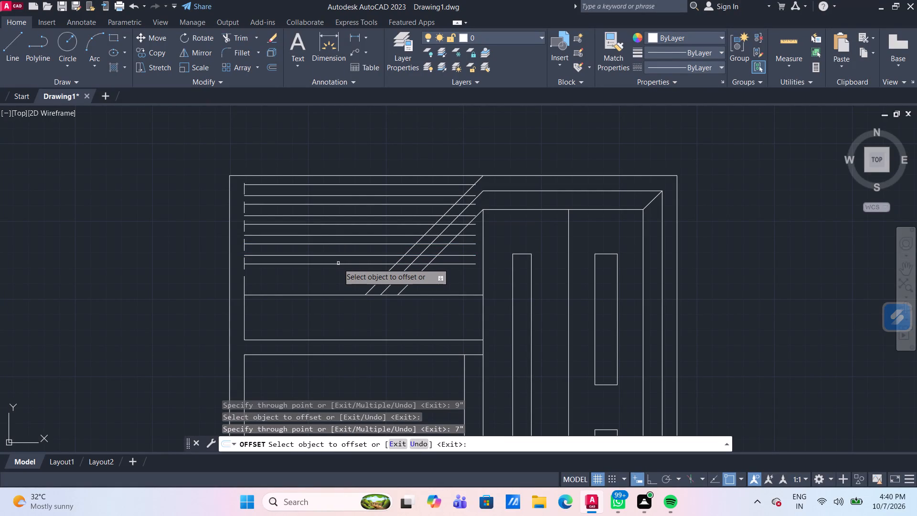
click(338, 263)
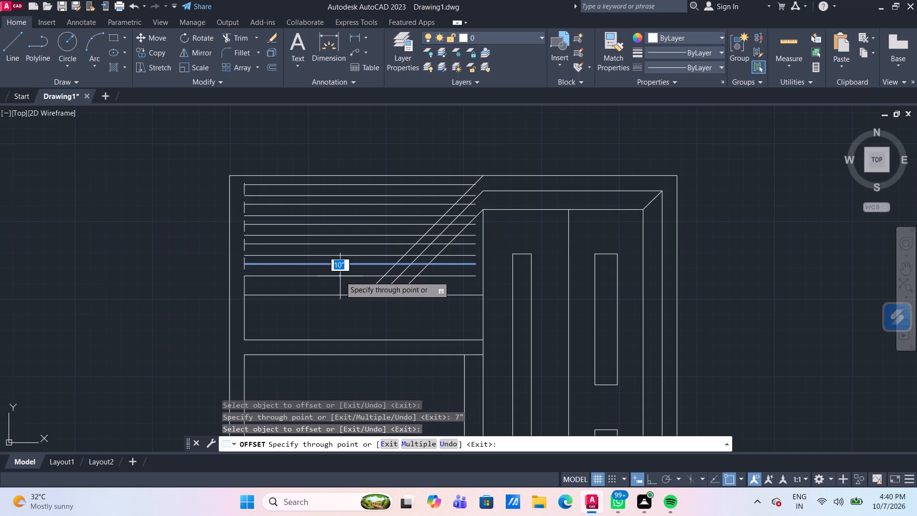
text(9")
key(Return)
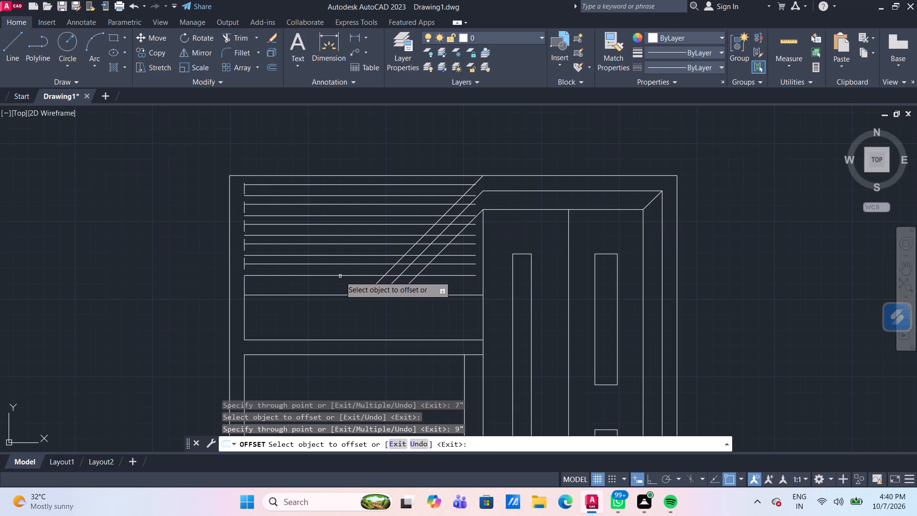
click(340, 276)
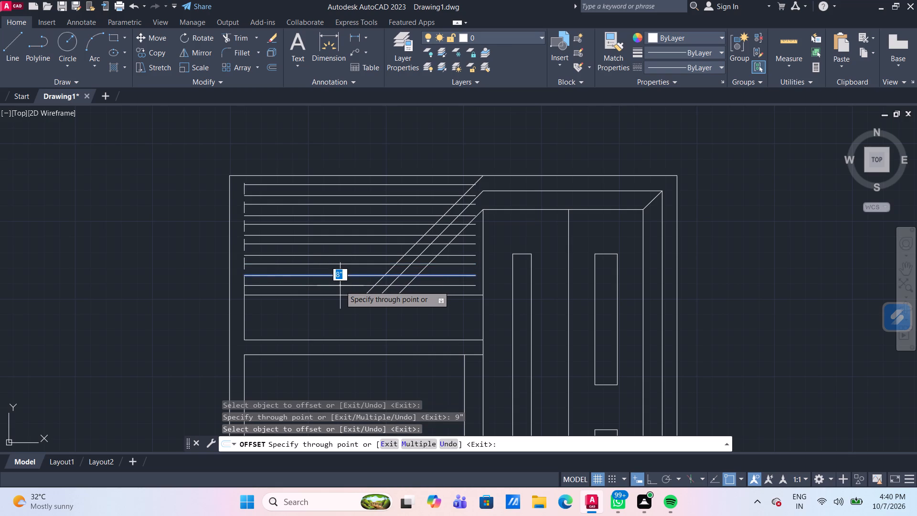
text(7")
key(Return)
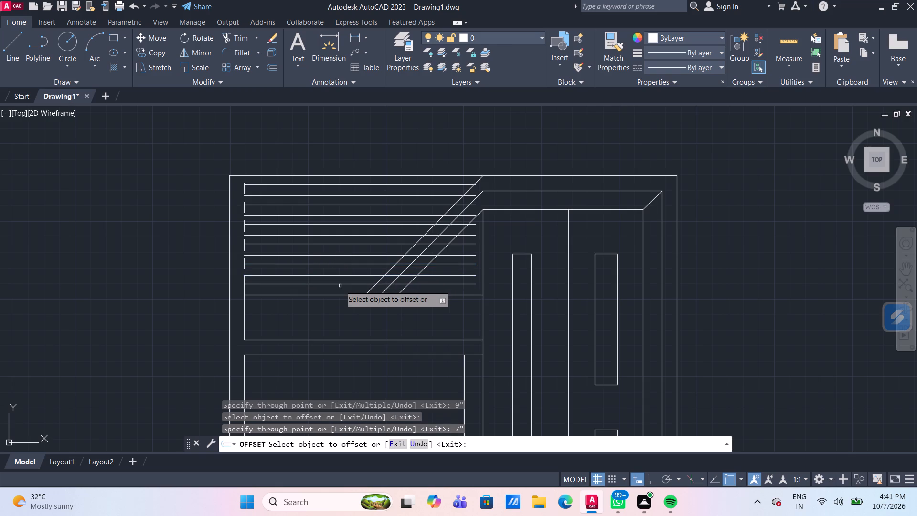
scroll(287, 315, up, 1)
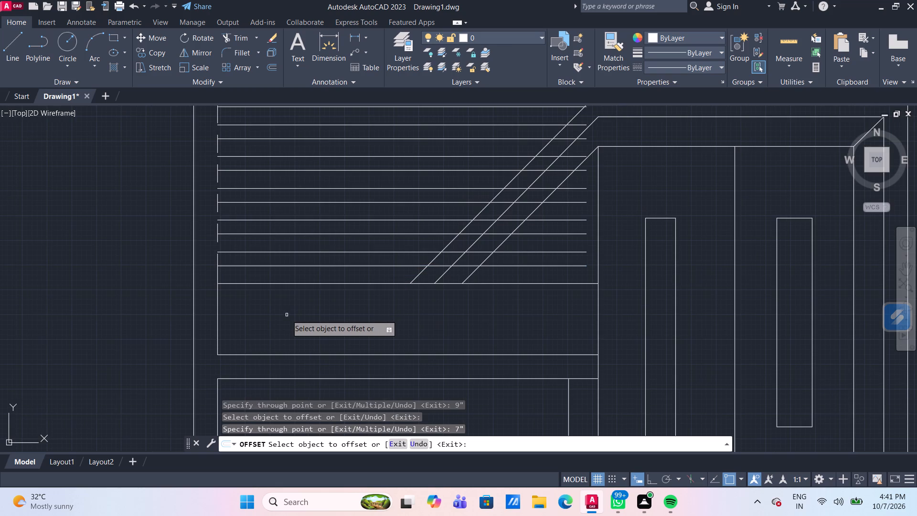
scroll(287, 315, down, 1)
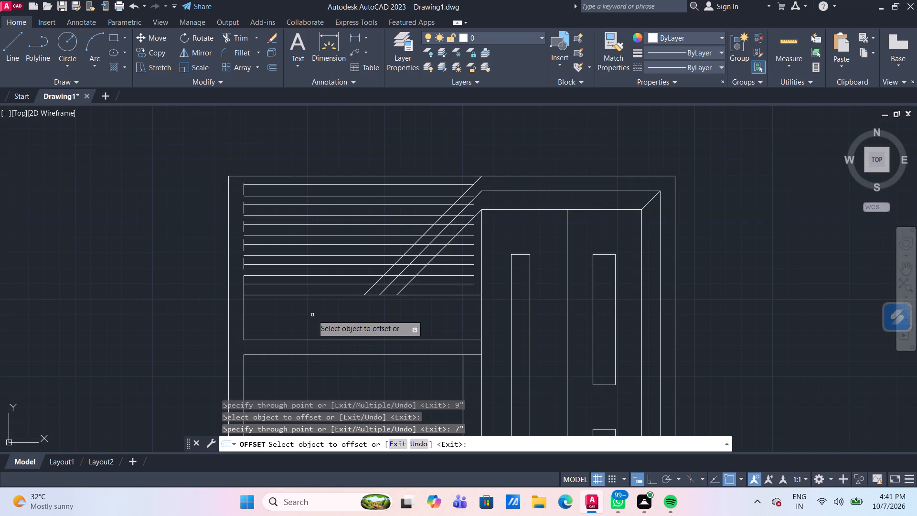
key(Escape)
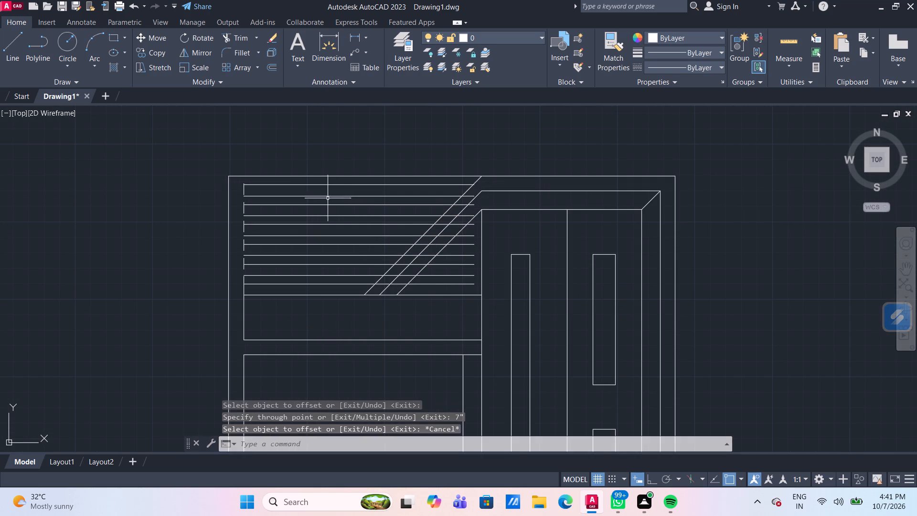
Extend the lowest segment of the striped bay's left vertical edge upward across all the gaps to the top stripe.
scroll(317, 210, up, 1)
middle_drag(315, 213, 325, 196)
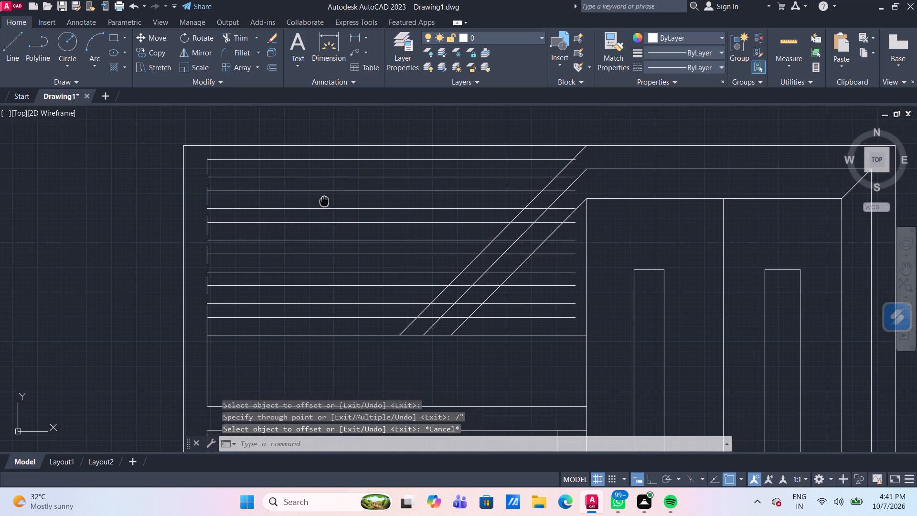
middle_drag(325, 196, 326, 192)
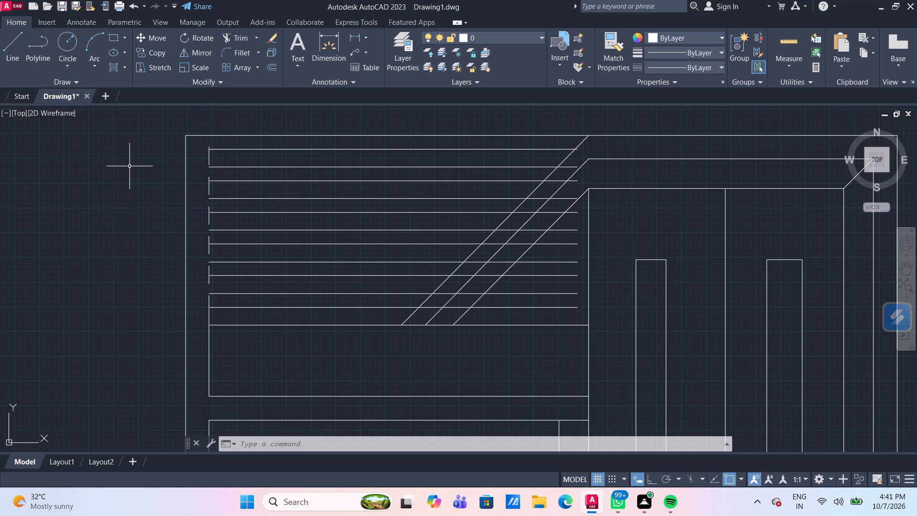
text(EX)
key(Return)
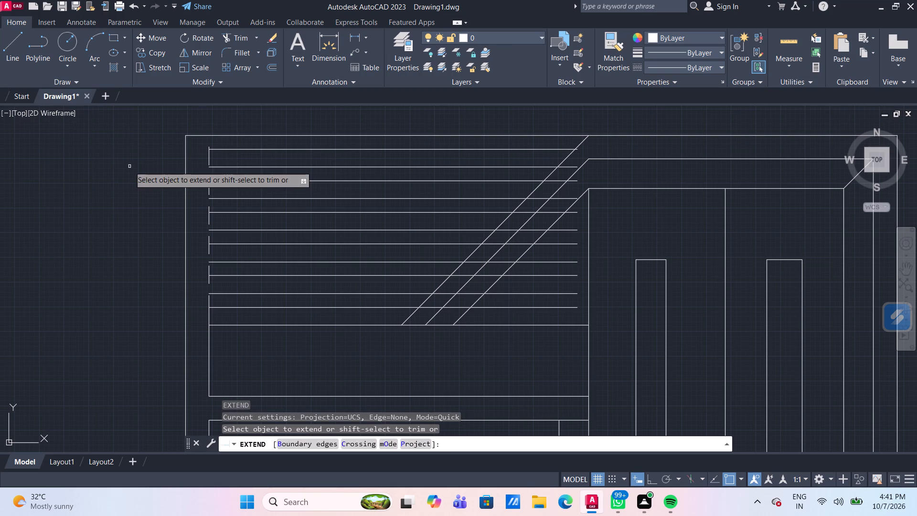
click(209, 301)
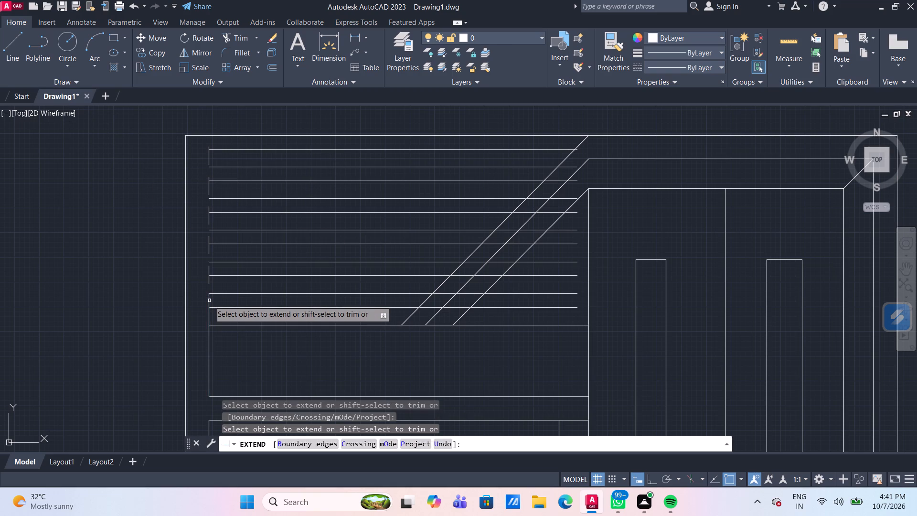
click(209, 301)
click(209, 301)
click(209, 301)
click(209, 301)
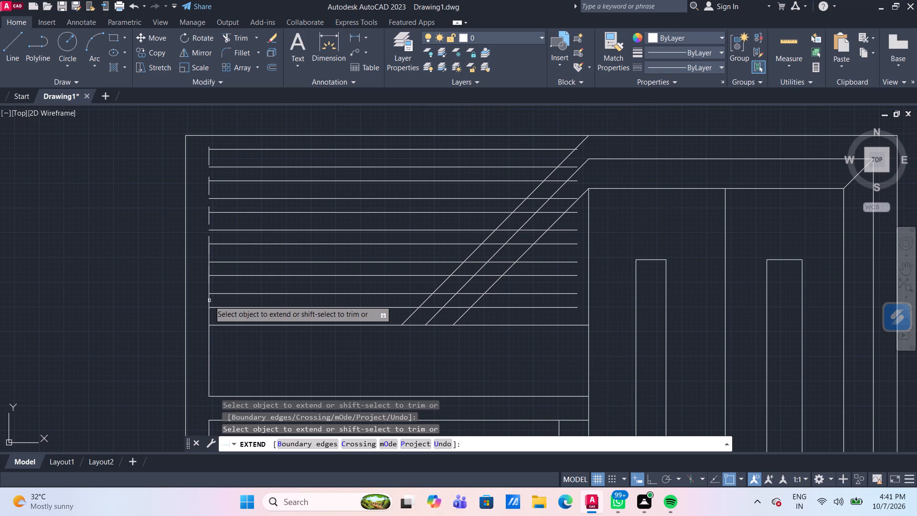
click(209, 301)
click(209, 301)
triple_click(209, 301)
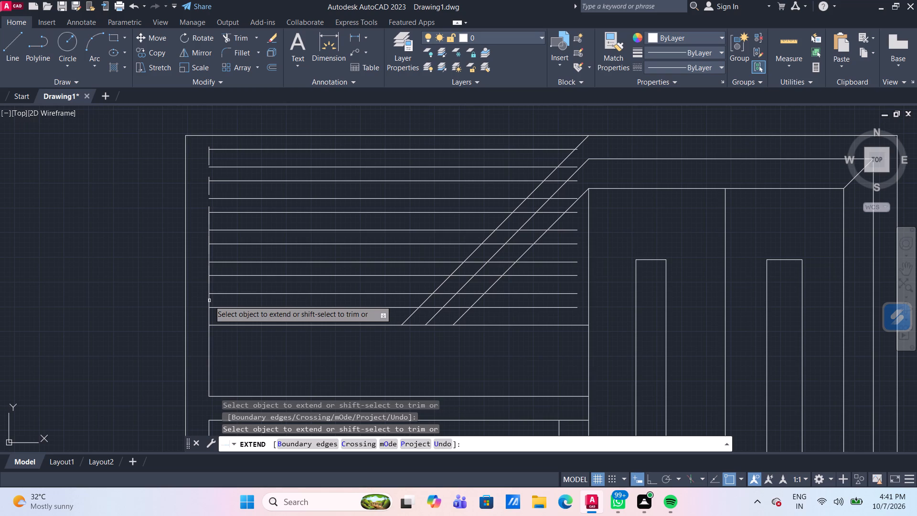
triple_click(209, 301)
click(209, 301)
click(209, 301)
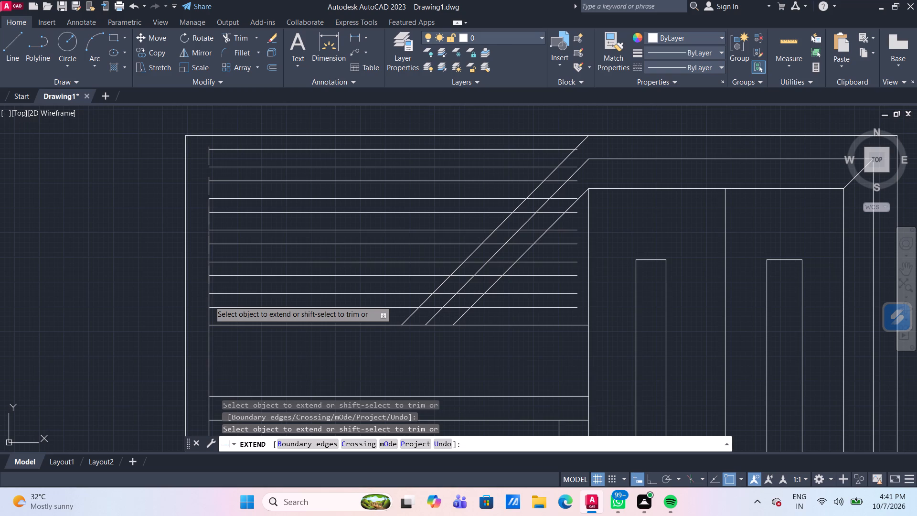
click(209, 301)
click(209, 301)
click(209, 301)
click(209, 301)
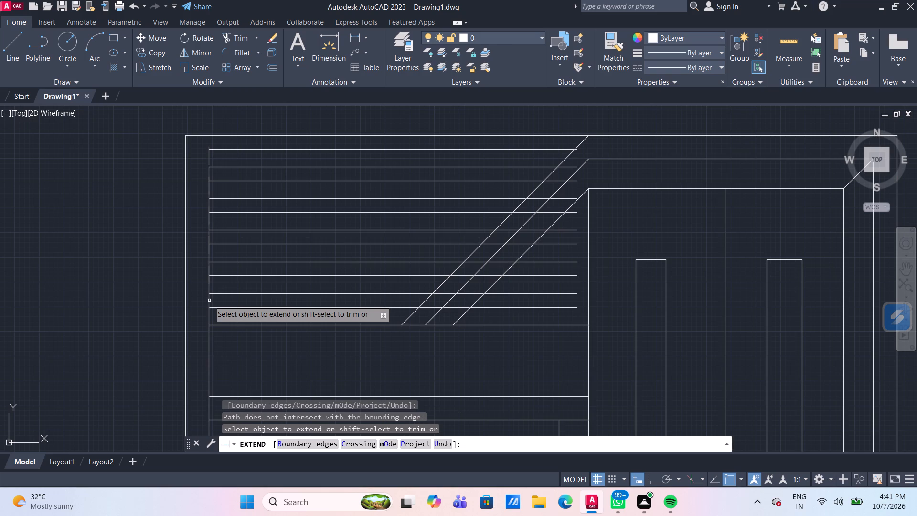
Trim the striped bay's left vertical edge above the top stripe line and across the first 7" gap.
click(207, 176)
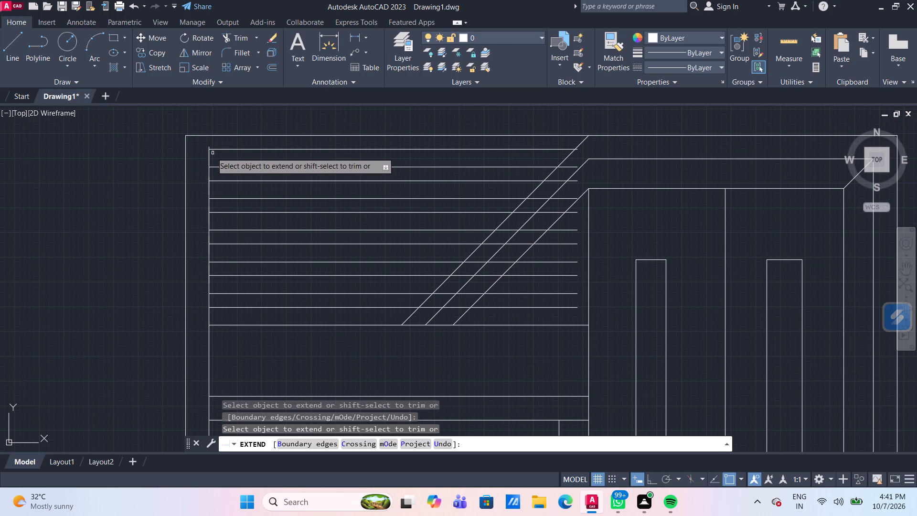
shift+click(209, 145)
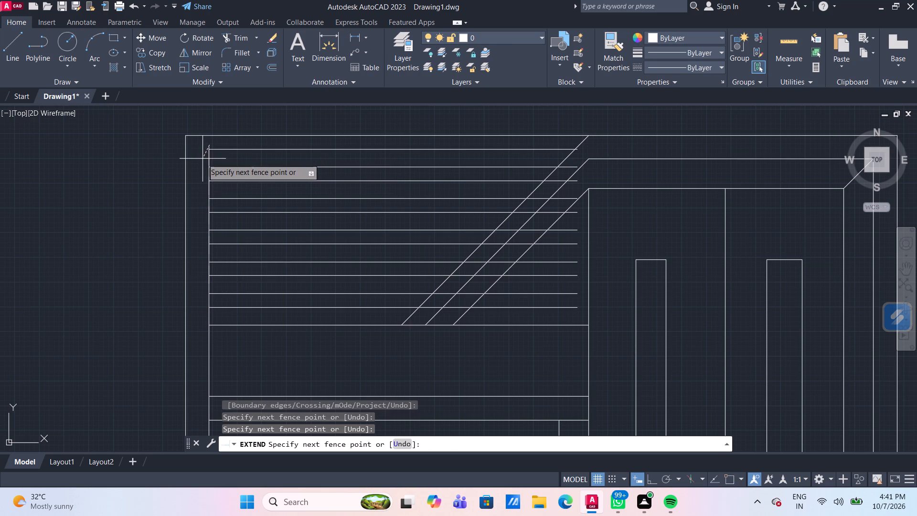
shift+click(203, 156)
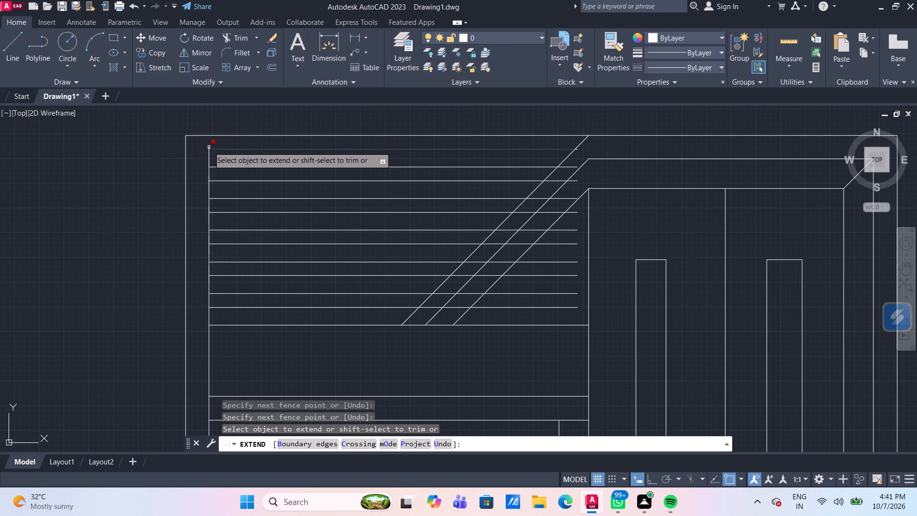
shift+click(208, 147)
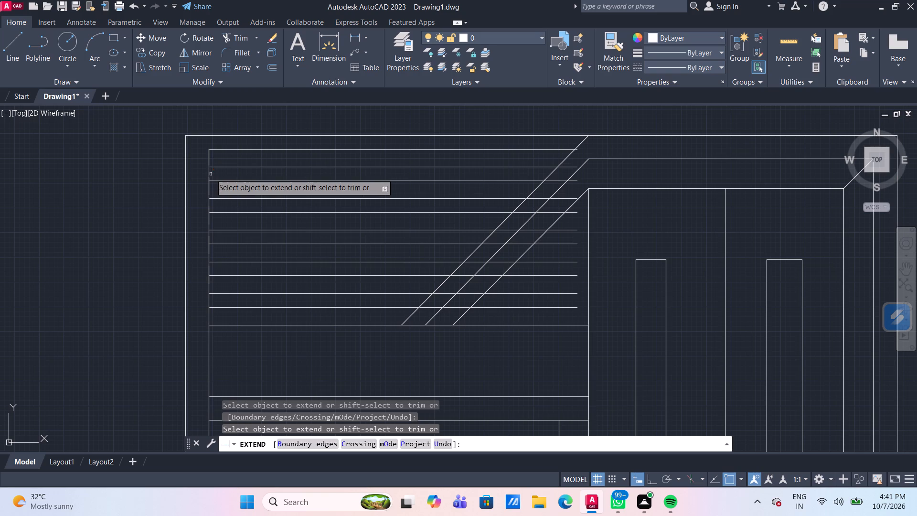
shift+click(211, 174)
shift+click(205, 174)
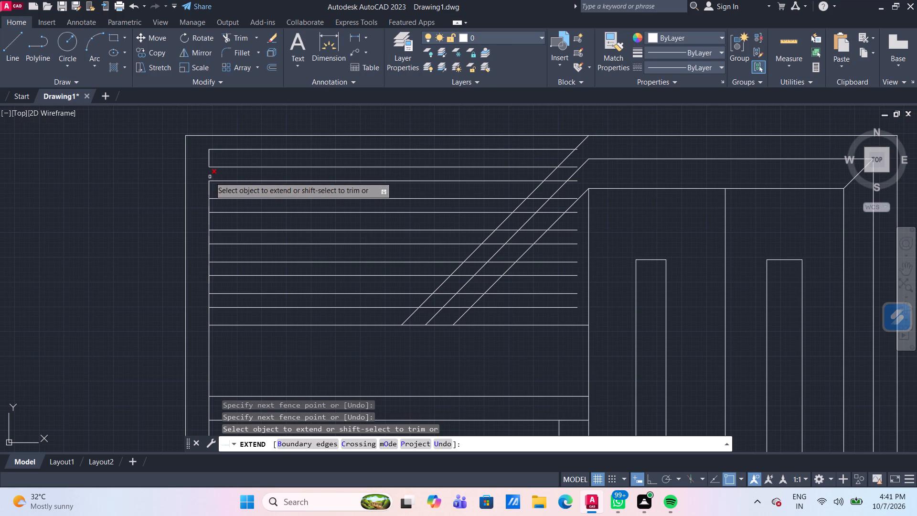
shift+click(210, 177)
scroll(205, 184, up, 1)
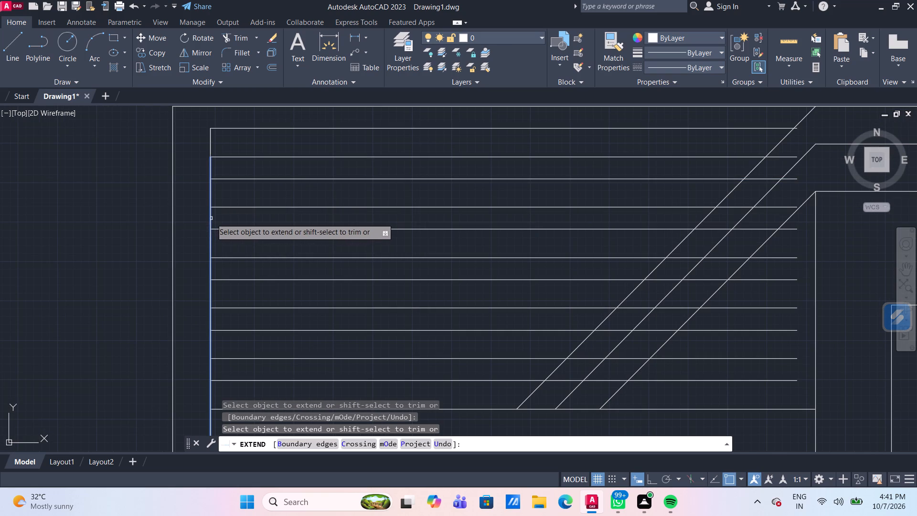
Trim the bay's left vertical edge out of the next three 7" gaps between the stripes.
key(Escape)
text(TR)
key(Return)
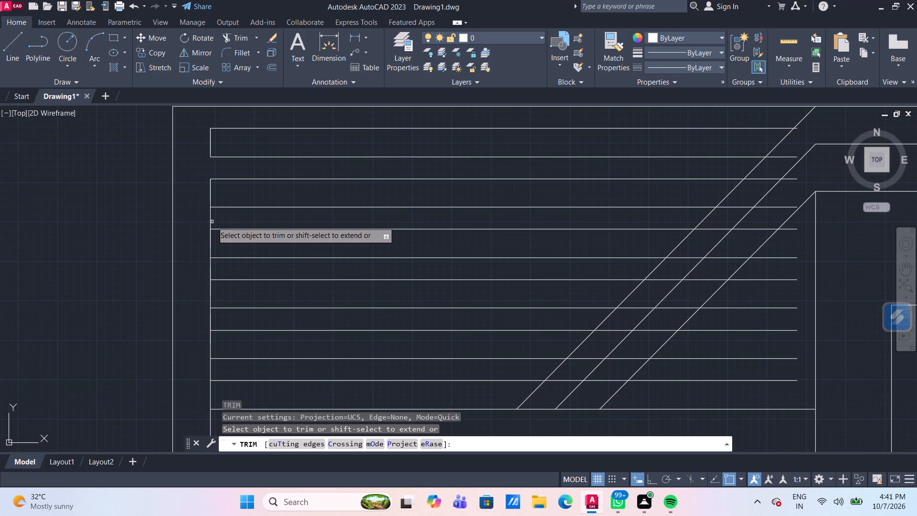
click(210, 219)
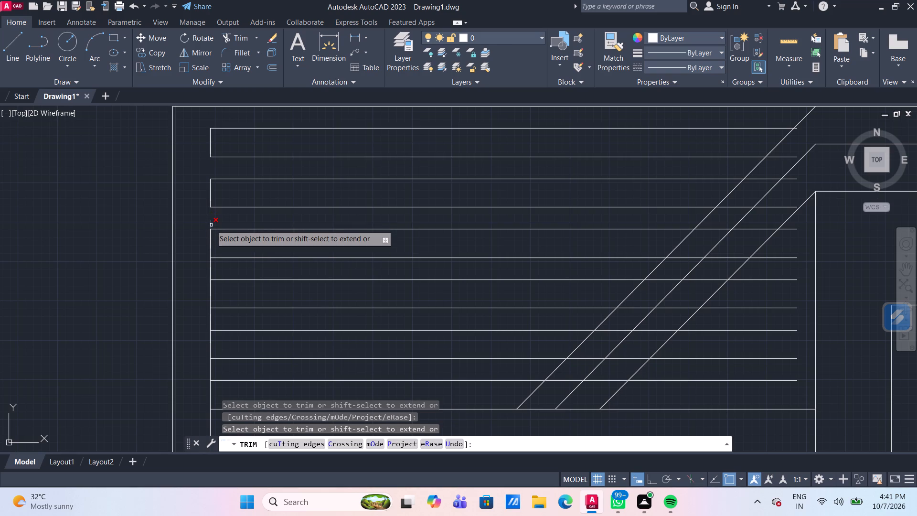
click(211, 225)
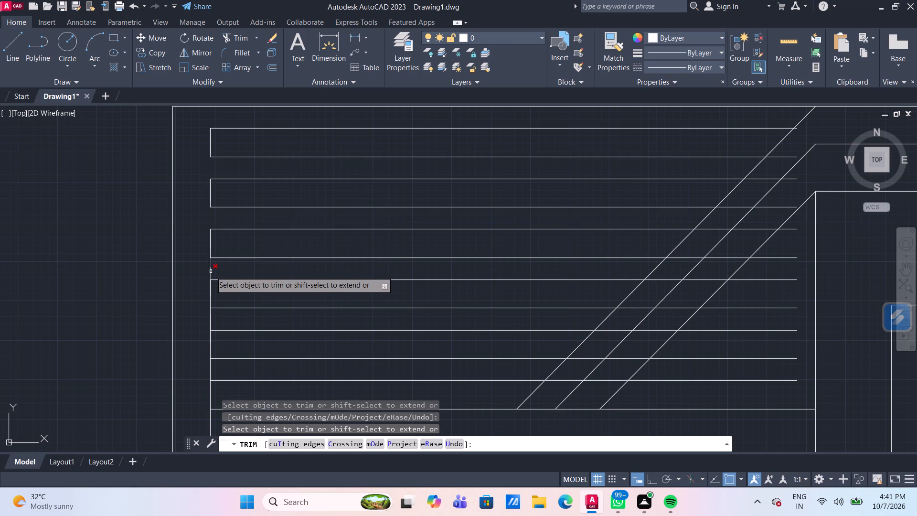
click(211, 271)
click(211, 271)
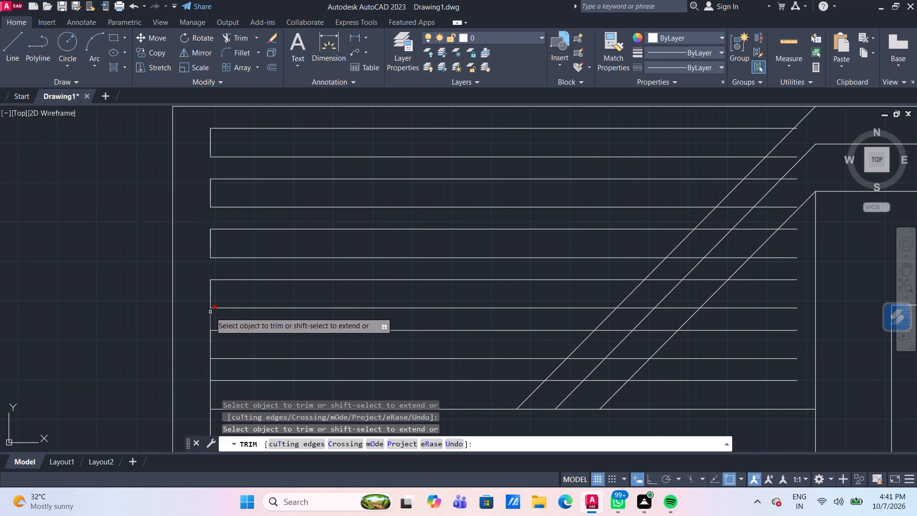
click(211, 315)
click(211, 315)
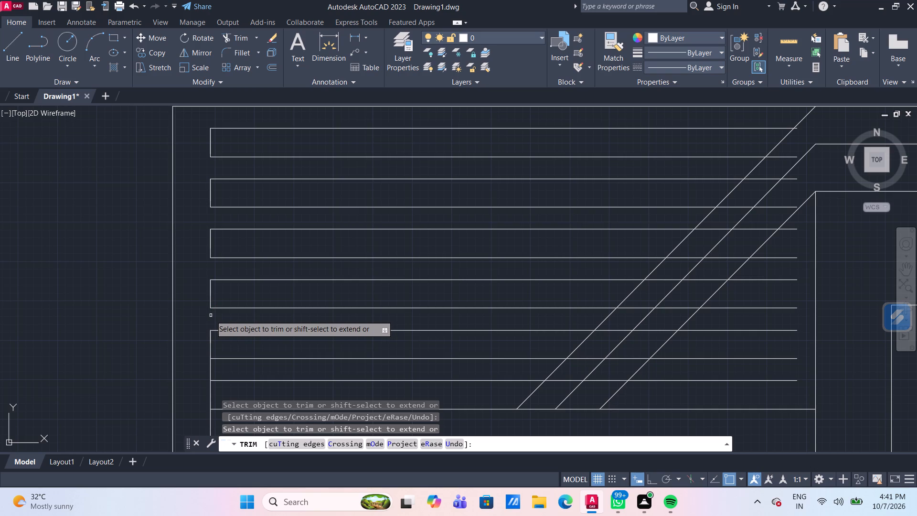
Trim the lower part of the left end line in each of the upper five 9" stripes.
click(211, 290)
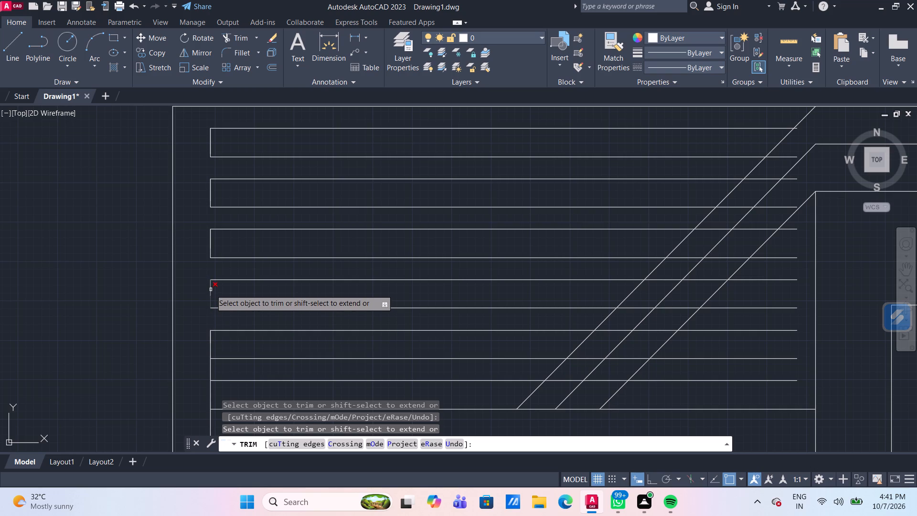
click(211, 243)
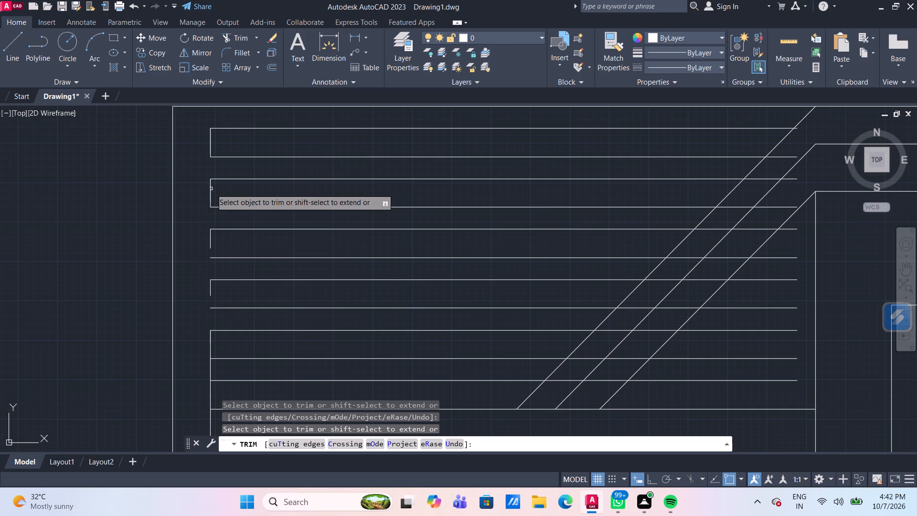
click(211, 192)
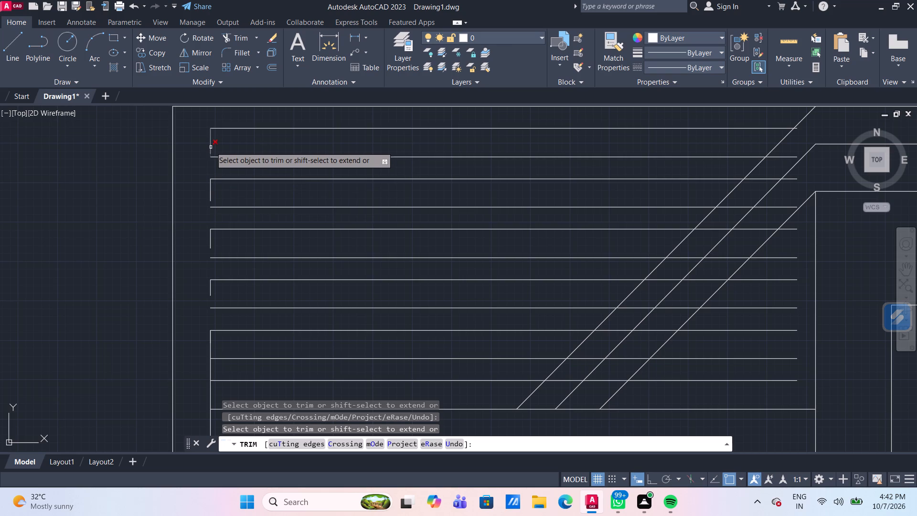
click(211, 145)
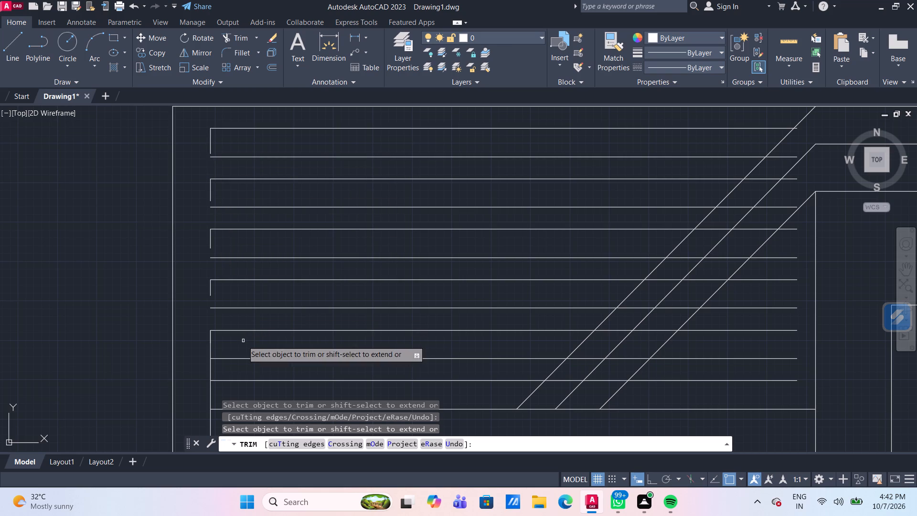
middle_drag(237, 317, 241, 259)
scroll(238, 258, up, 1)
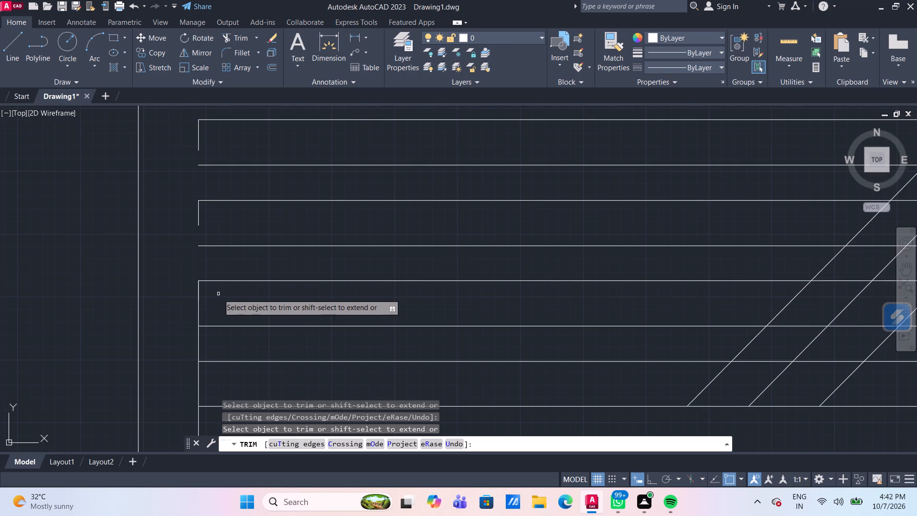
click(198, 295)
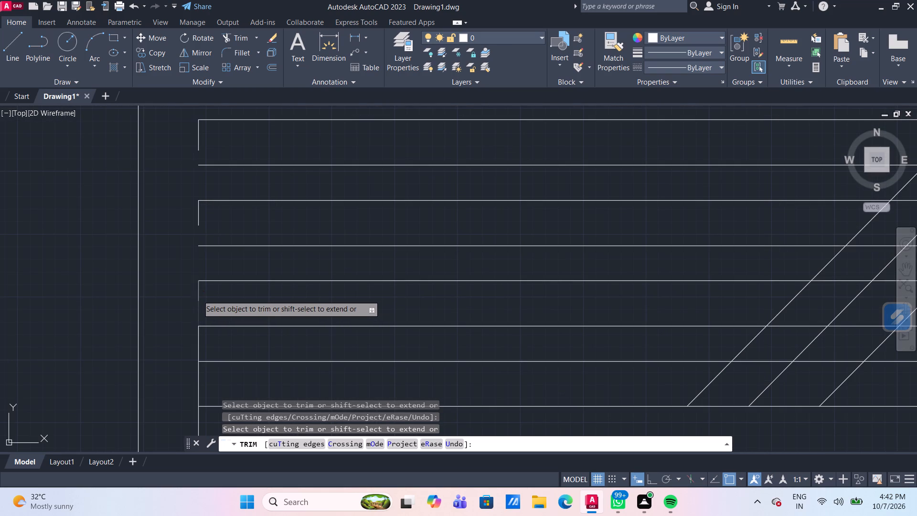
Trim the left vertical edge out of the lowest 7" gap, just above the bottom stripe.
scroll(198, 301, down, 2)
middle_drag(250, 316, 246, 270)
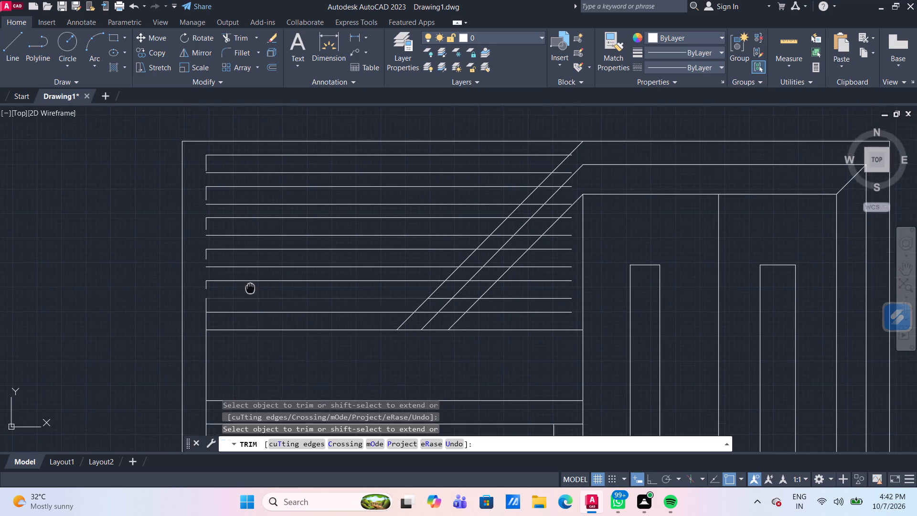
middle_drag(246, 270, 233, 225)
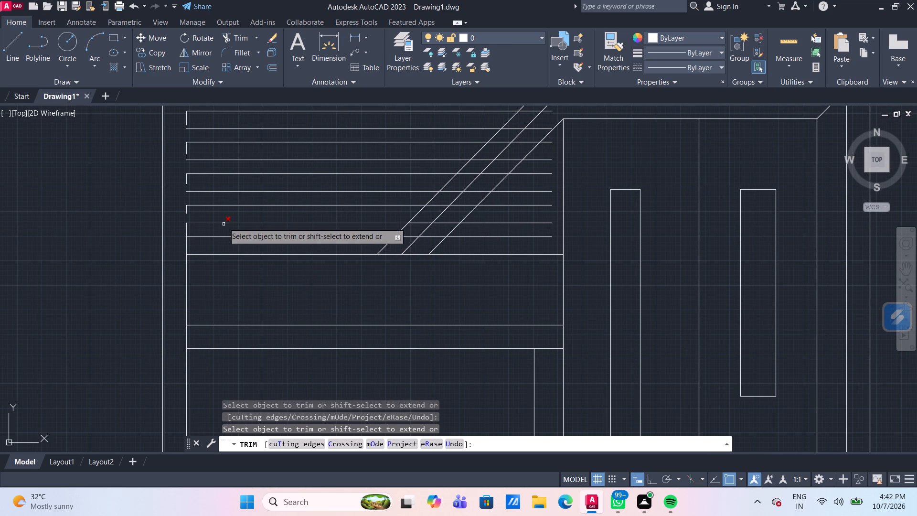
scroll(223, 214, up, 1)
middle_drag(223, 214, 231, 226)
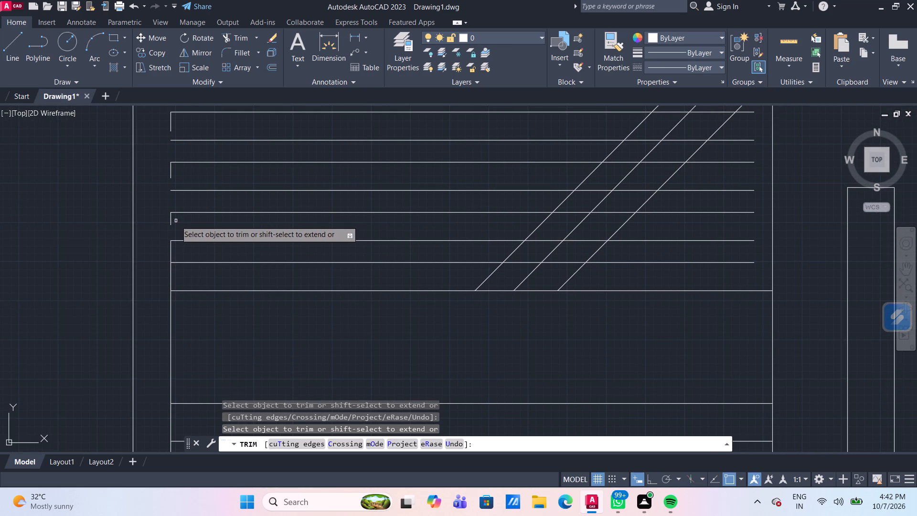
click(171, 254)
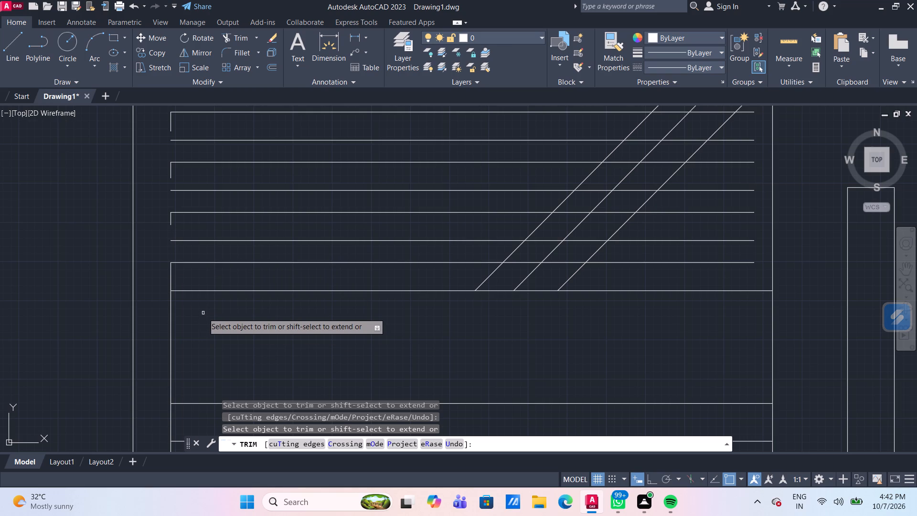
Extend the short left end lines of the upper five stripes down to each stripe's lower line, closing the ends.
shift+scroll(200, 235, down, 2)
shift+scroll(190, 148, up, 2)
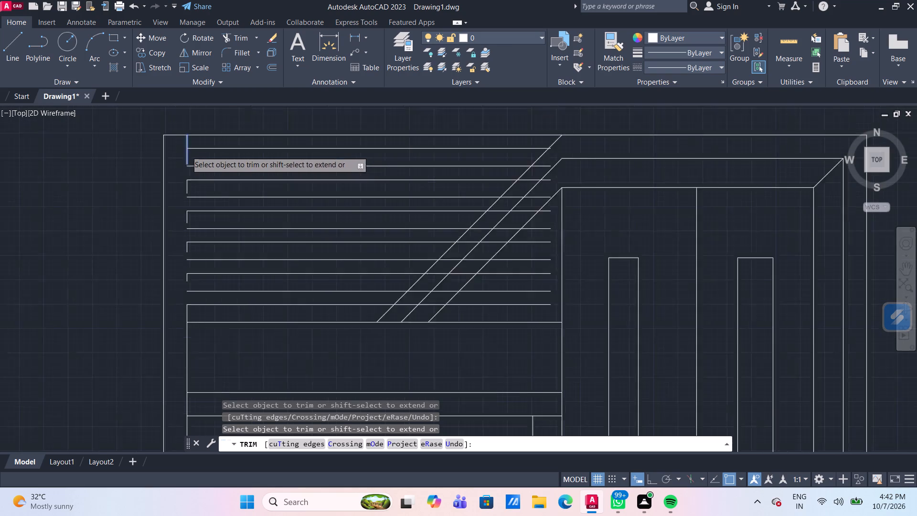
shift+click(185, 166)
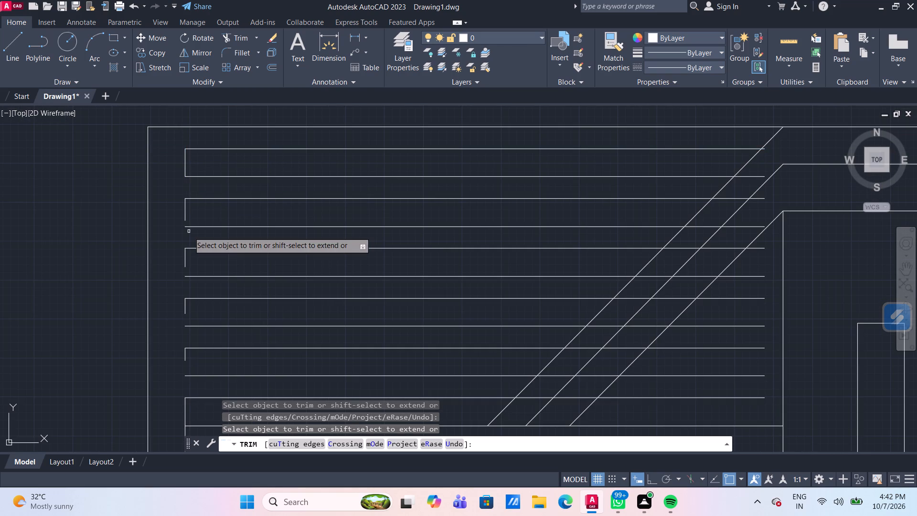
shift+click(185, 217)
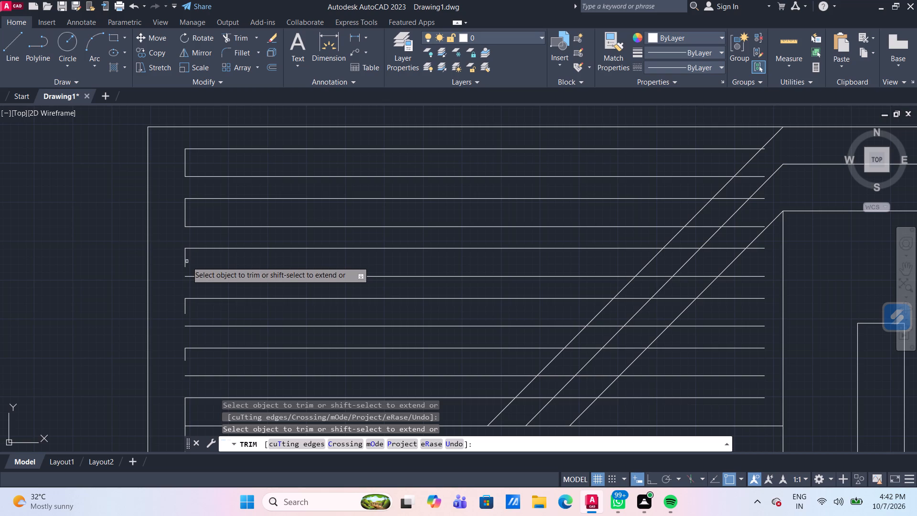
shift+click(185, 262)
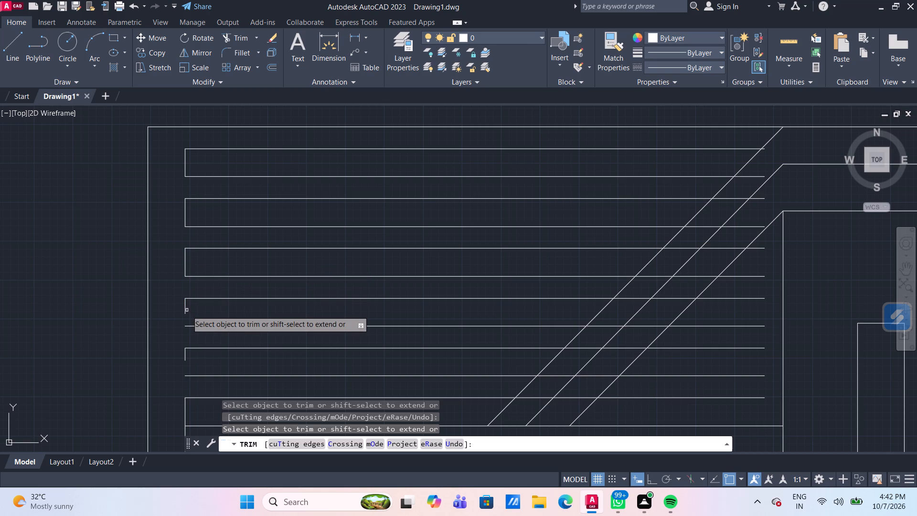
shift+click(185, 312)
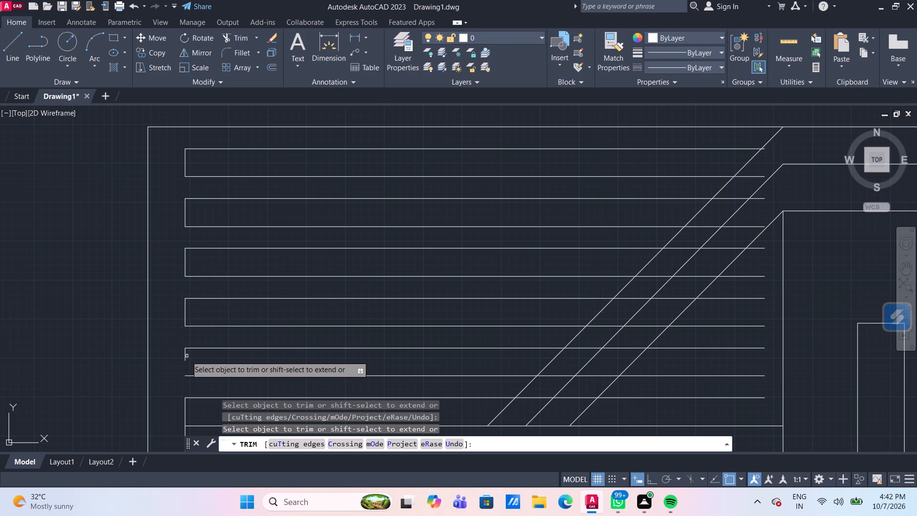
shift+click(185, 359)
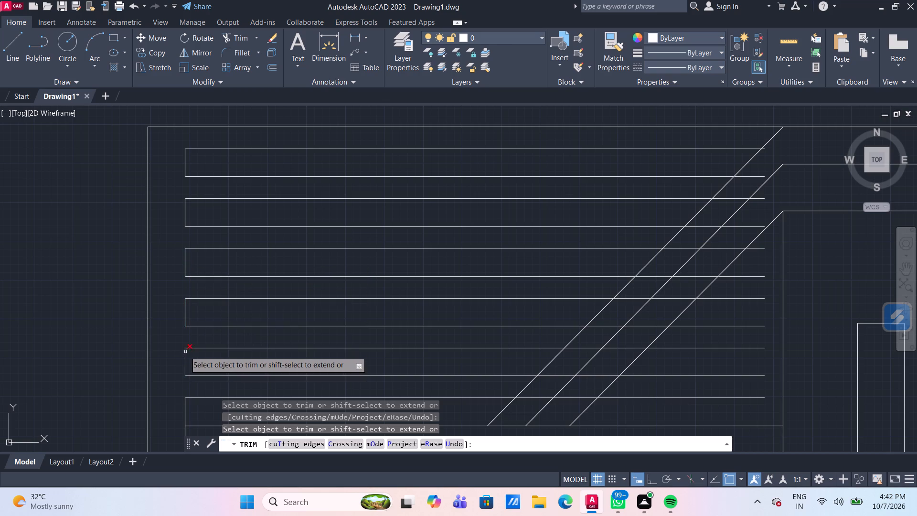
Trim the top stripe's overhang past the first diagonal and all stripe lines between the first and second diagonals.
scroll(184, 348, up, 3)
scroll(189, 338, down, 4)
scroll(272, 363, down, 3)
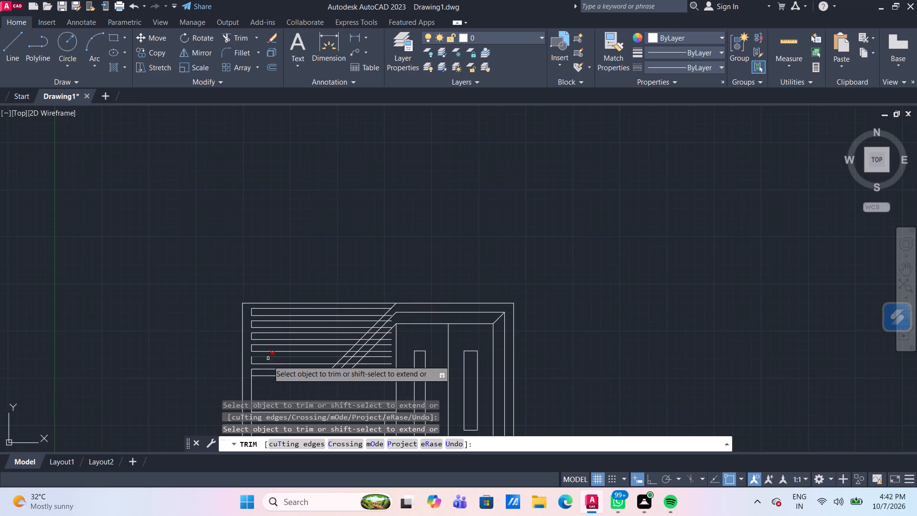
scroll(267, 395, up, 1)
middle_drag(297, 339, 234, 238)
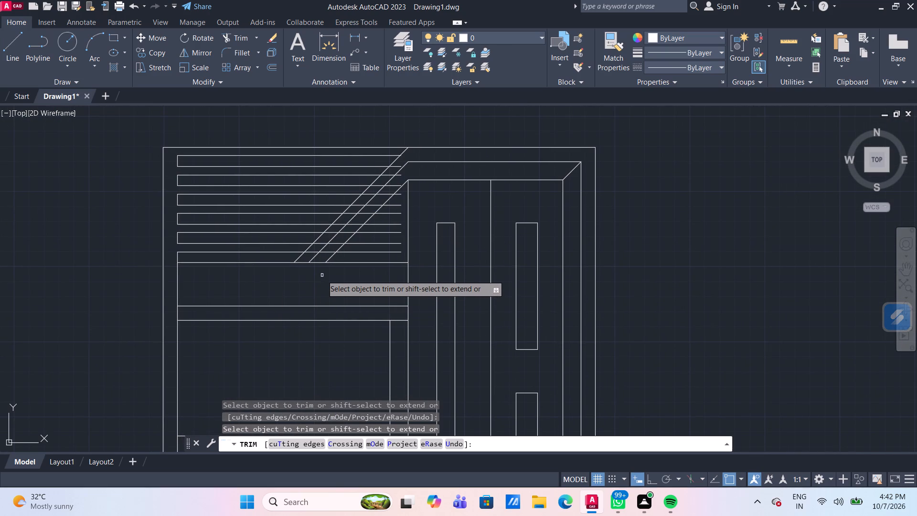
scroll(319, 246, up, 2)
scroll(432, 140, down, 2)
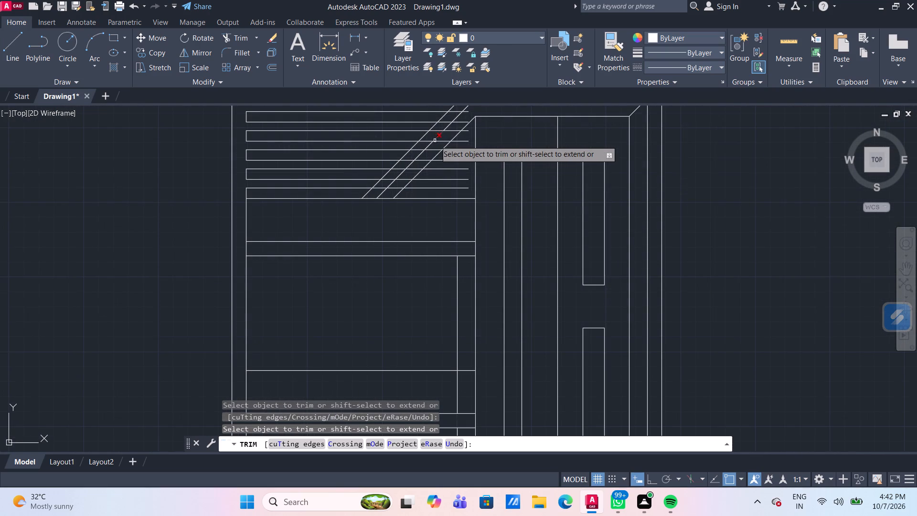
middle_drag(449, 126, 393, 190)
scroll(403, 168, up, 1)
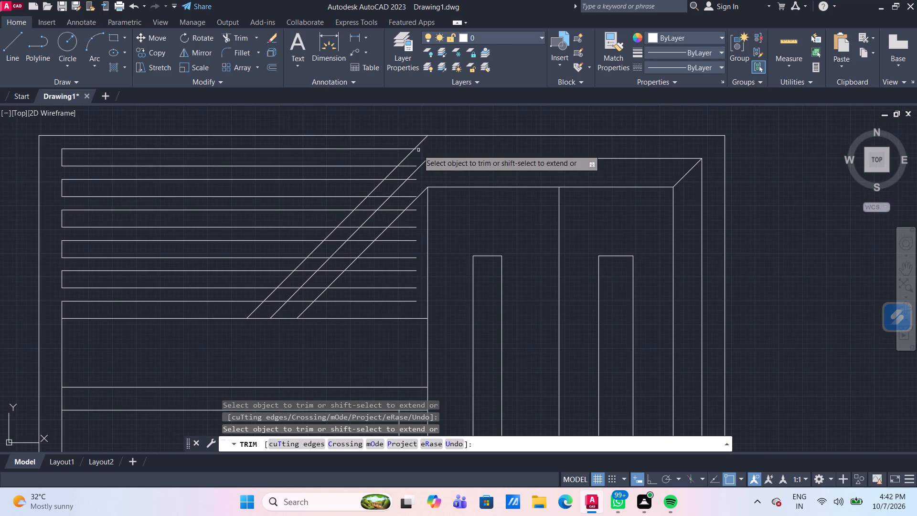
scroll(417, 150, up, 3)
click(402, 148)
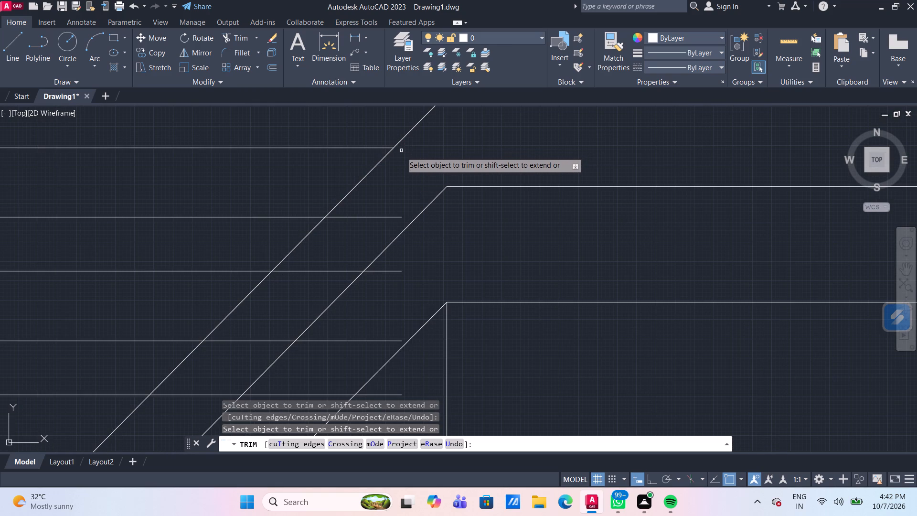
scroll(401, 153, down, 1)
click(401, 171)
scroll(334, 274, down, 3)
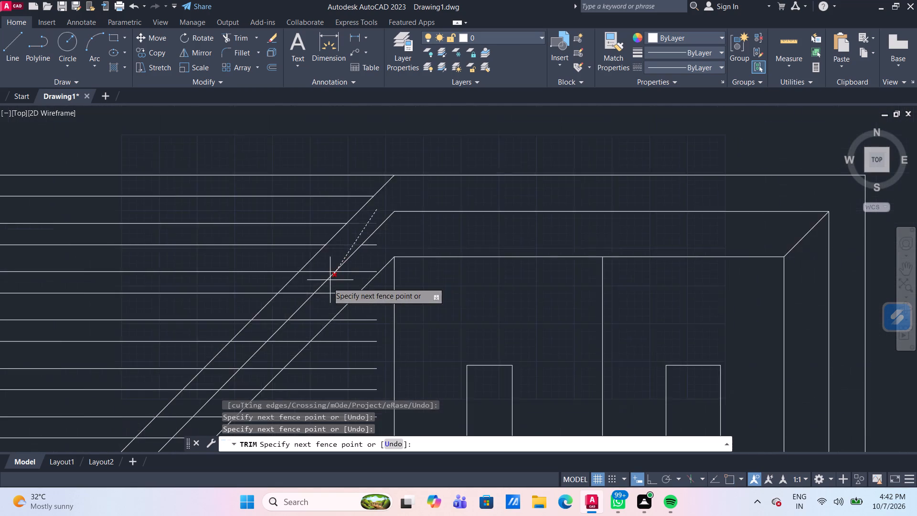
scroll(258, 345, up, 2)
click(244, 355)
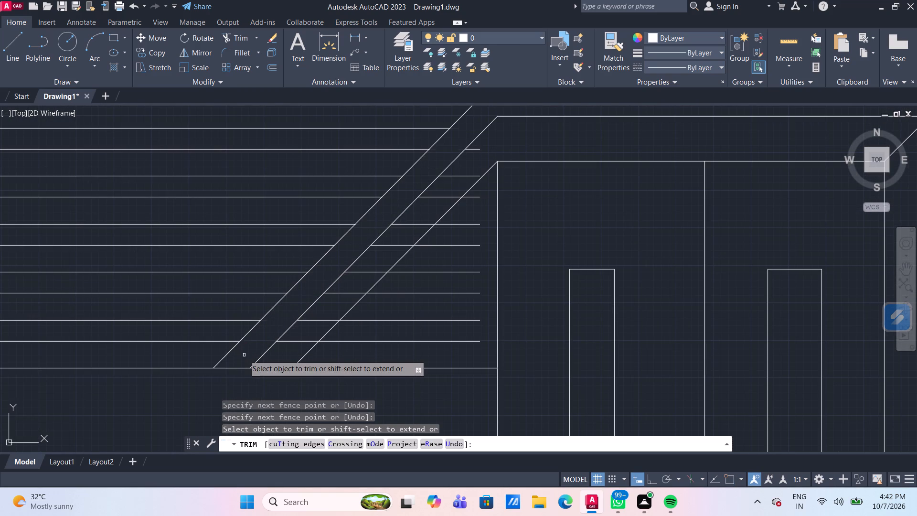
Trim all stripe lines between the second and third diagonals and the leftover pieces beyond the third diagonal.
click(479, 143)
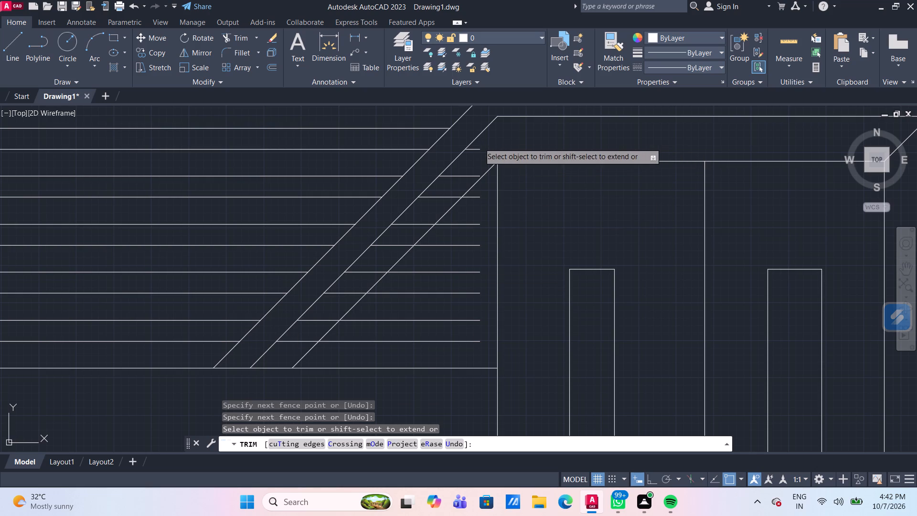
click(284, 350)
click(485, 187)
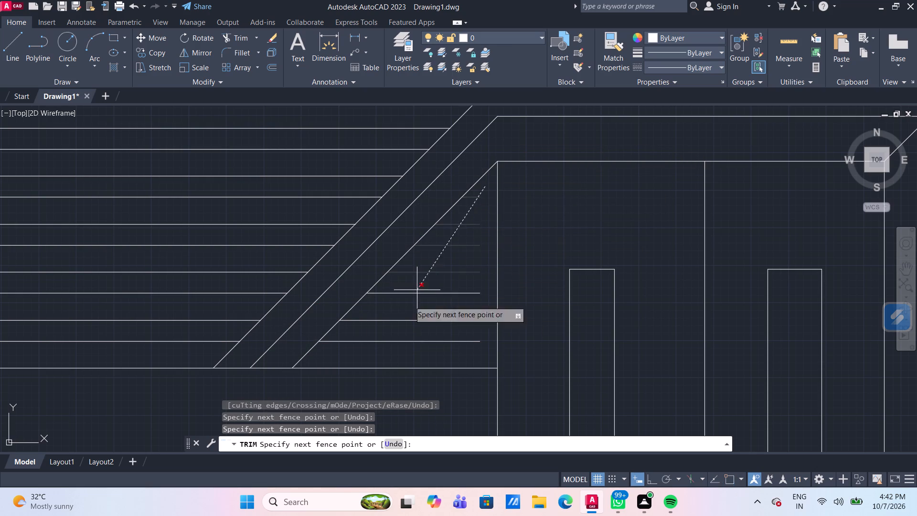
click(354, 351)
scroll(363, 337, down, 2)
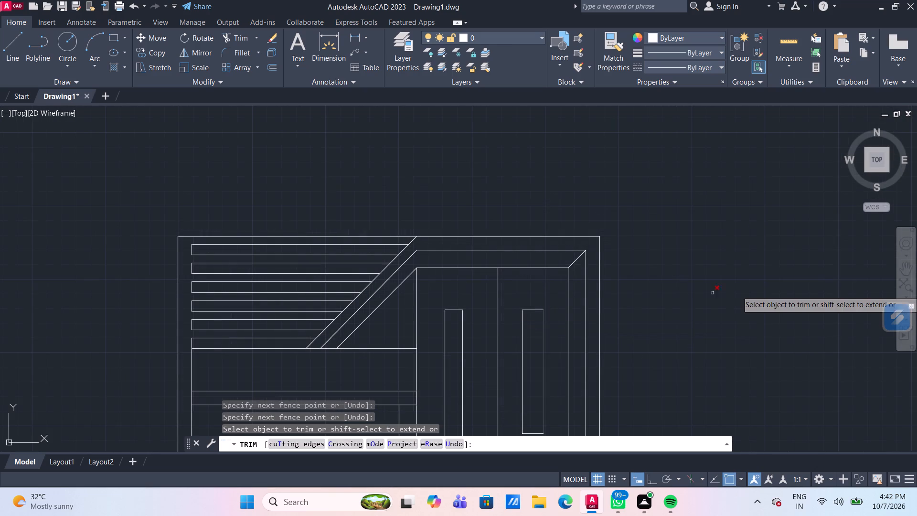
scroll(730, 250, down, 1)
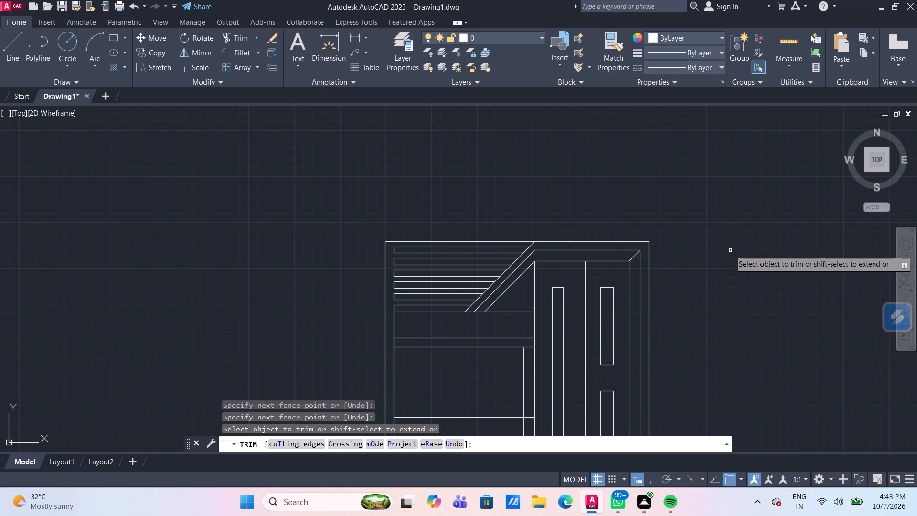
middle_drag(730, 249, 714, 196)
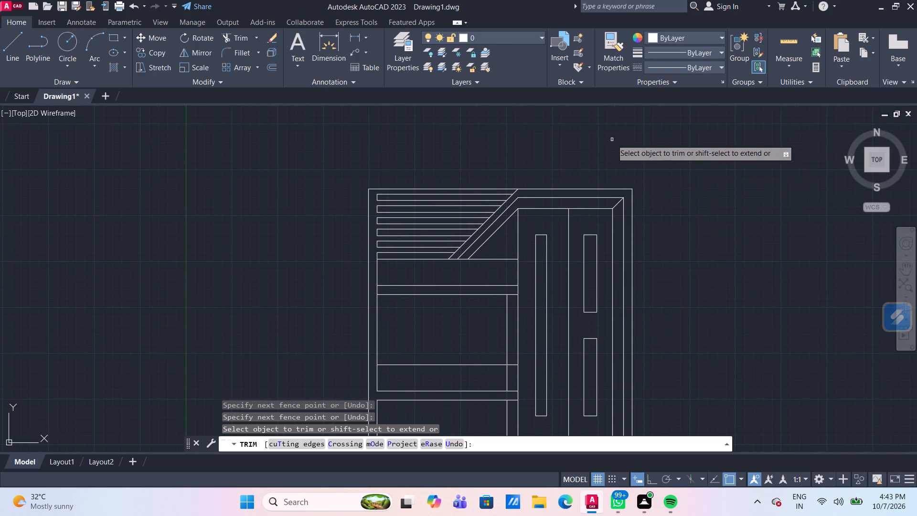
key(Escape)
Offset the horizontal line at the base of the stripes and diagonals 2" upward.
scroll(640, 150, down, 1)
middle_drag(754, 236, 688, 218)
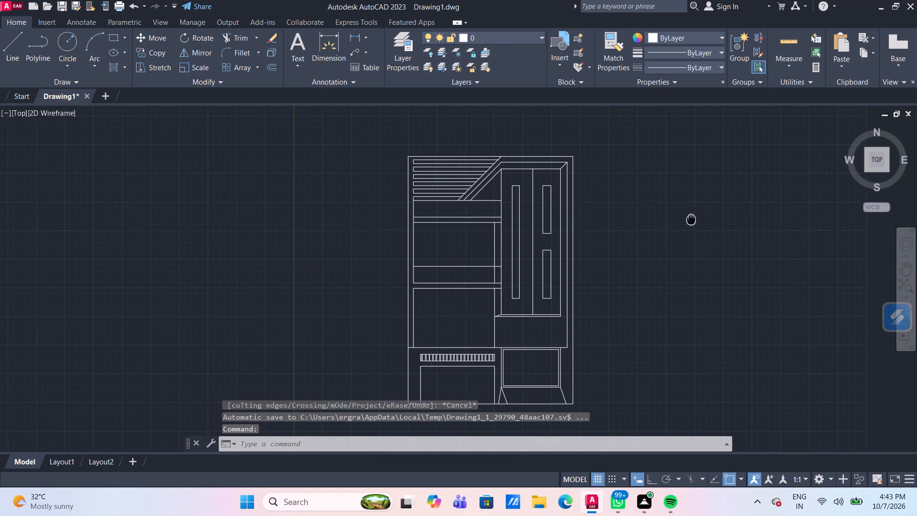
scroll(432, 179, up, 1)
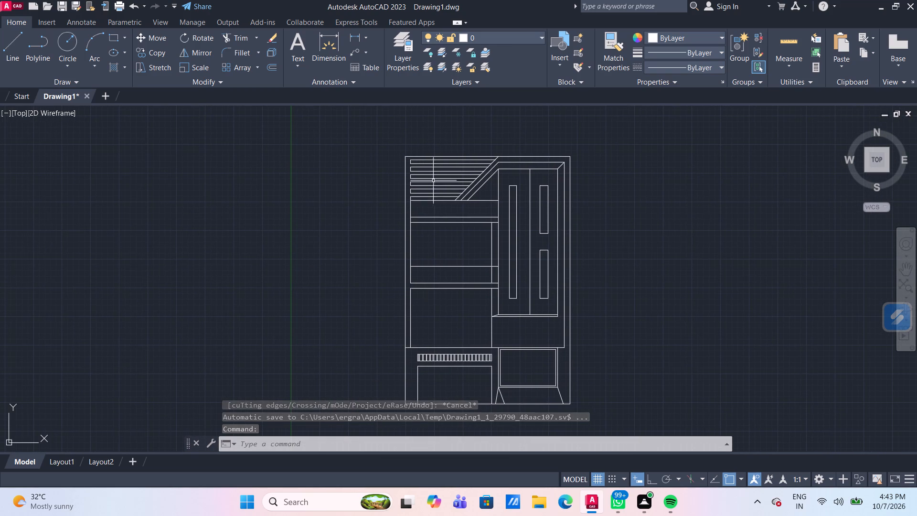
scroll(432, 179, up, 1)
scroll(364, 127, up, 1)
scroll(409, 178, down, 3)
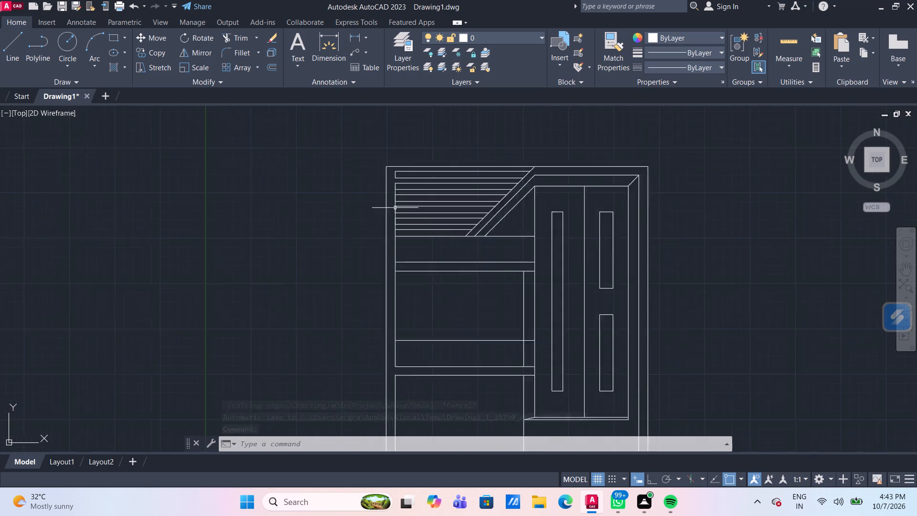
scroll(472, 274, up, 2)
middle_drag(415, 208, 430, 233)
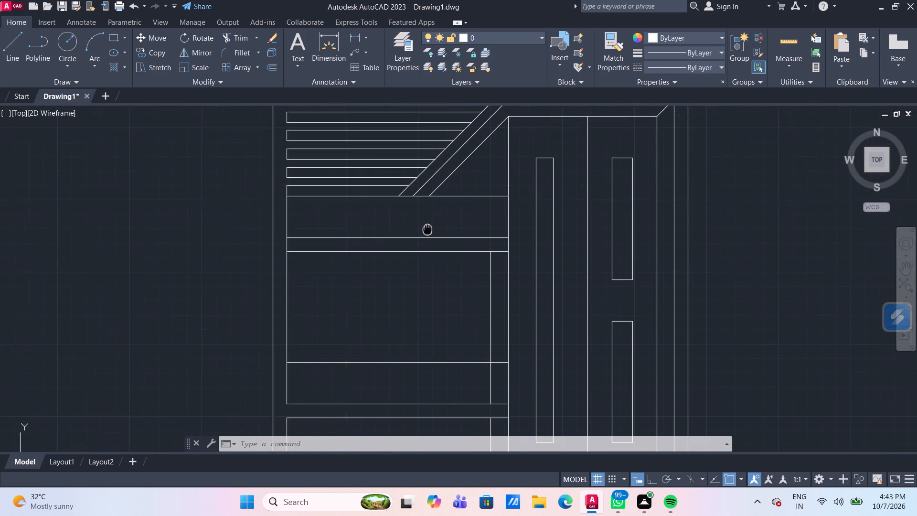
middle_drag(430, 233, 432, 238)
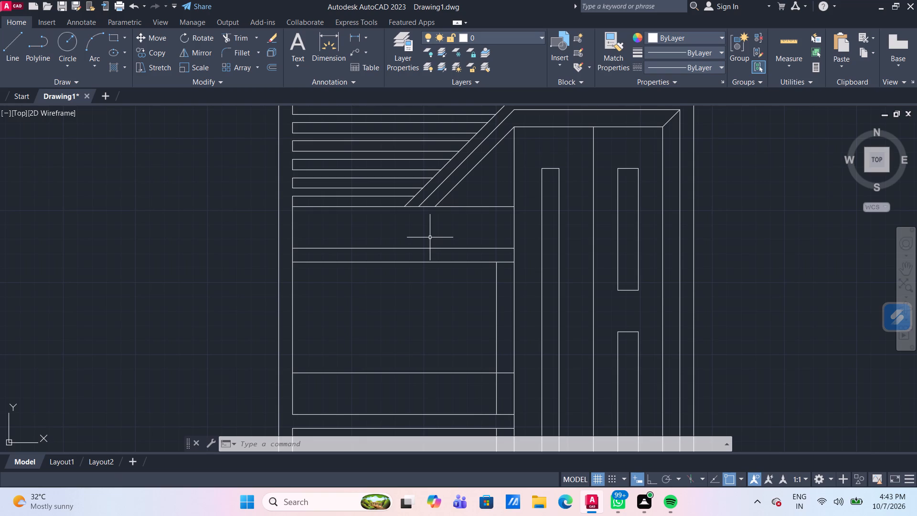
scroll(368, 225, up, 2)
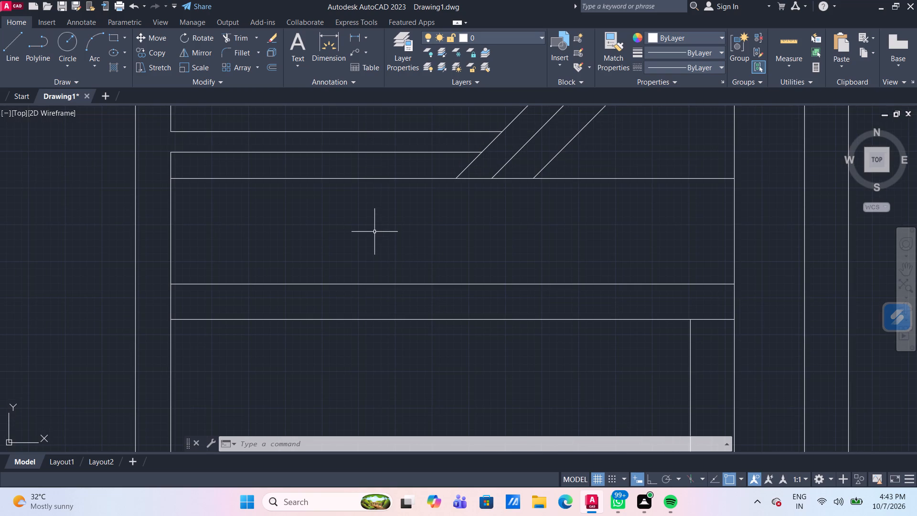
key(o)
key(Return)
key(Return)
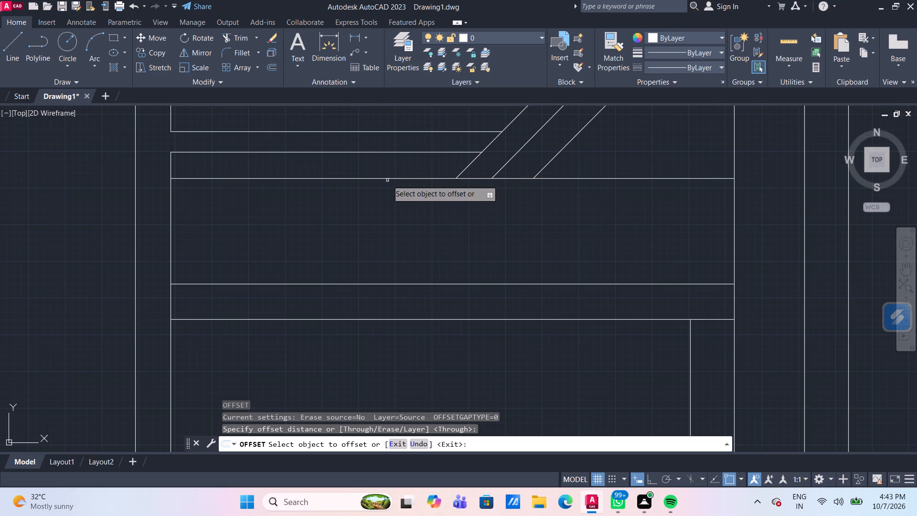
click(388, 178)
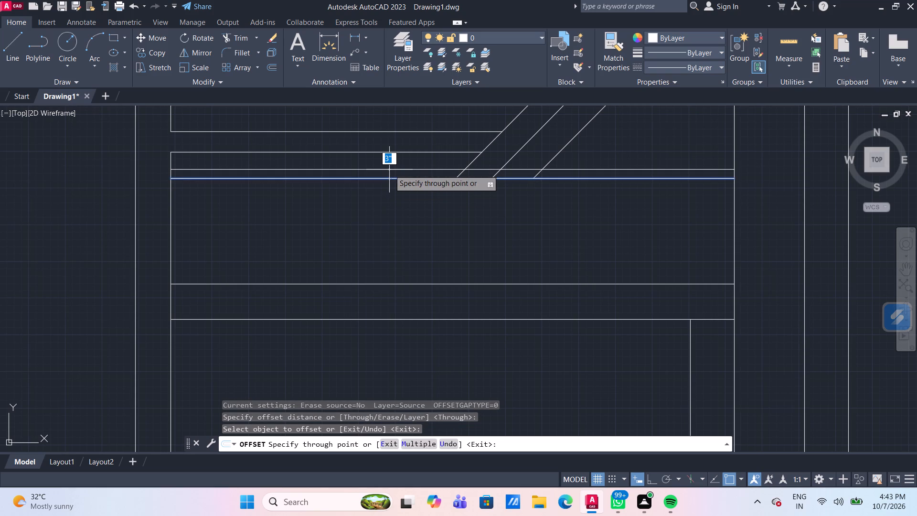
text(2")
key(Return)
scroll(389, 229, down, 3)
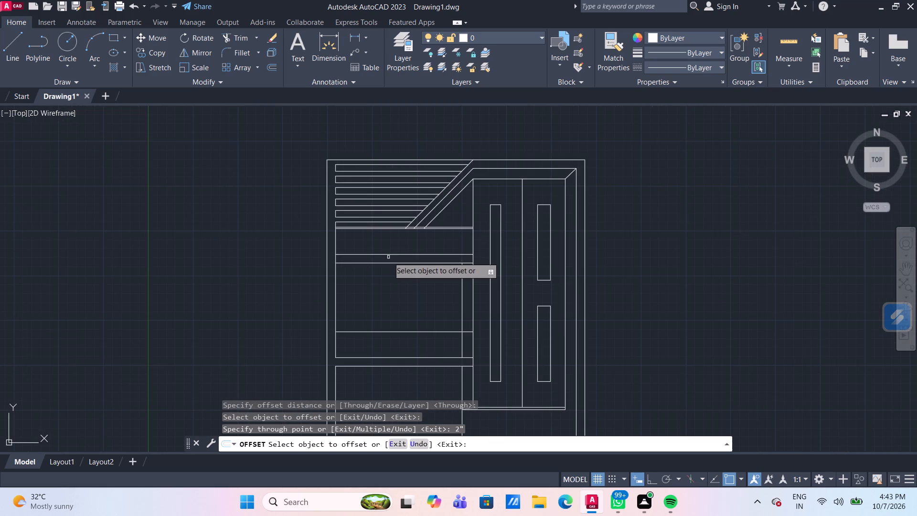
scroll(421, 222, up, 3)
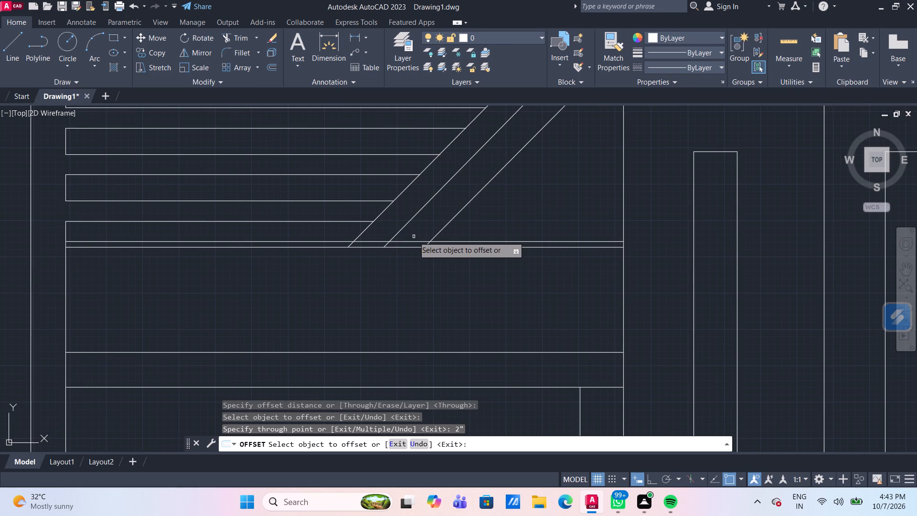
key(Escape)
Trim the lower ends of the three diagonals between the two closely spaced lines below the stripes.
text(TR)
key(Return)
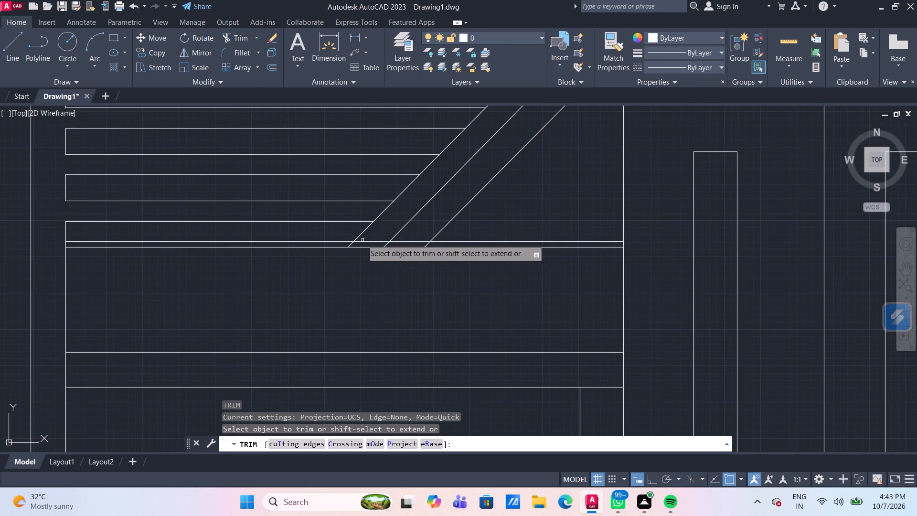
scroll(358, 260, up, 4)
click(278, 162)
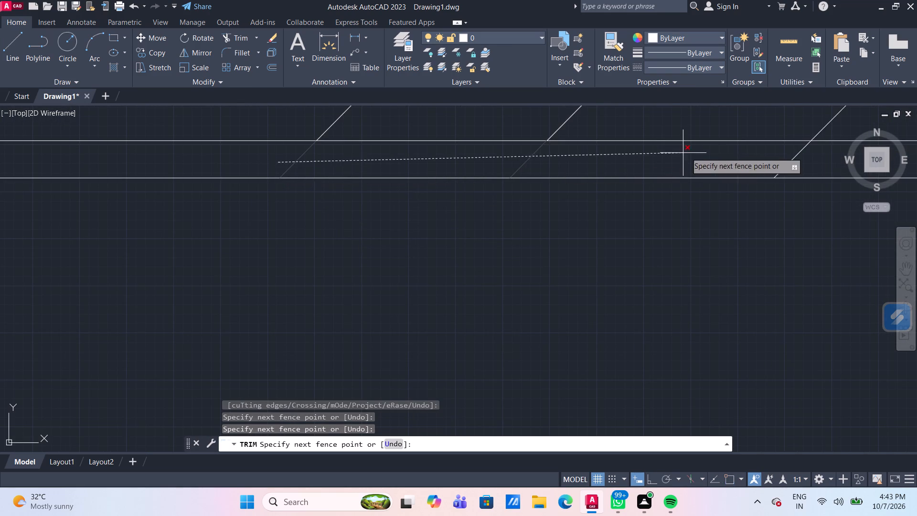
click(831, 159)
scroll(831, 160, down, 4)
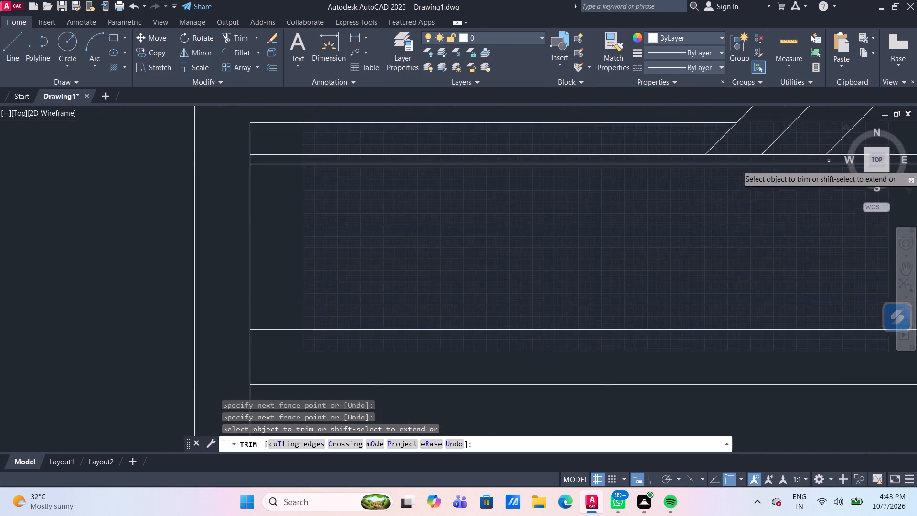
scroll(756, 212, down, 1)
middle_drag(756, 211, 523, 221)
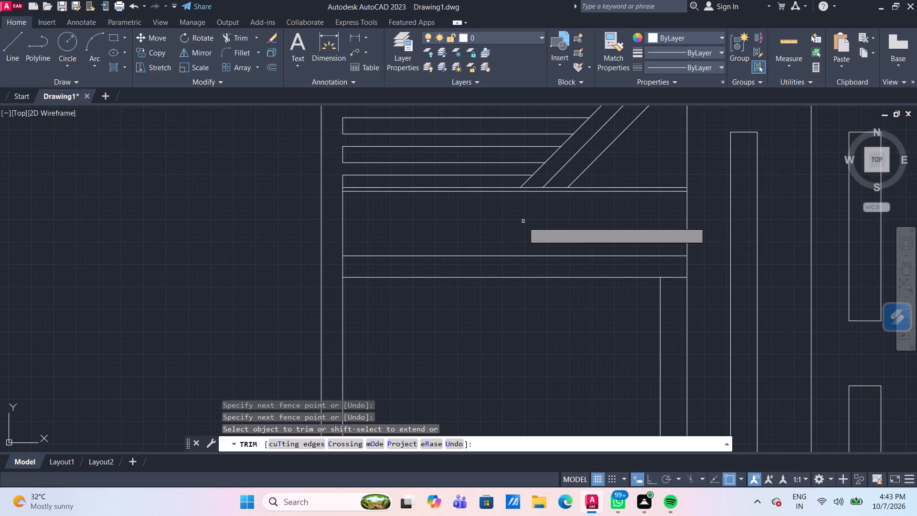
key(Escape)
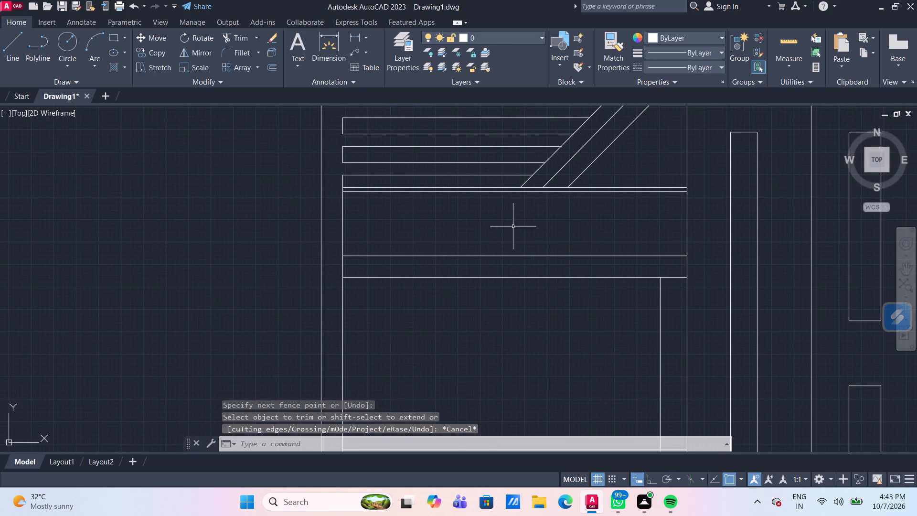
With Ortho on, draw a line 4" inward from the lower-left corner of the band below the stripes, continuing vertically up to the 2" strip.
scroll(411, 210, up, 2)
scroll(363, 247, down, 2)
scroll(340, 253, up, 1)
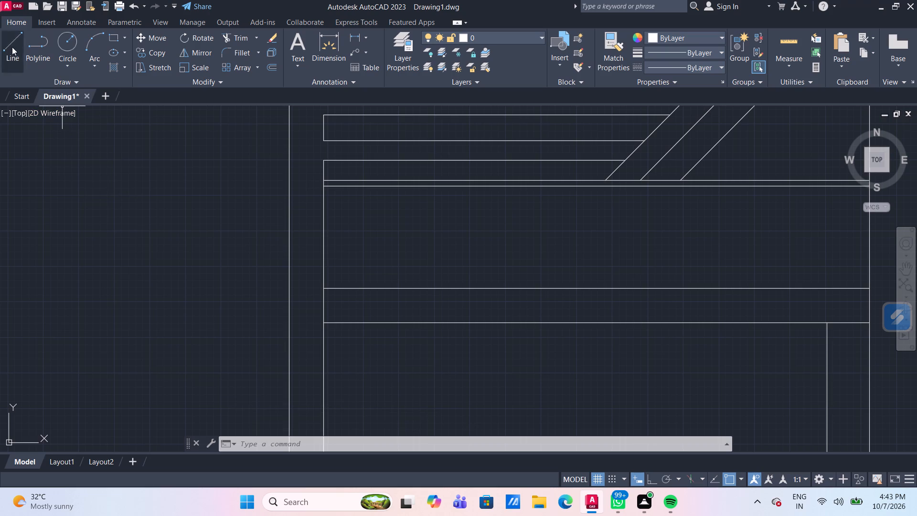
key(l)
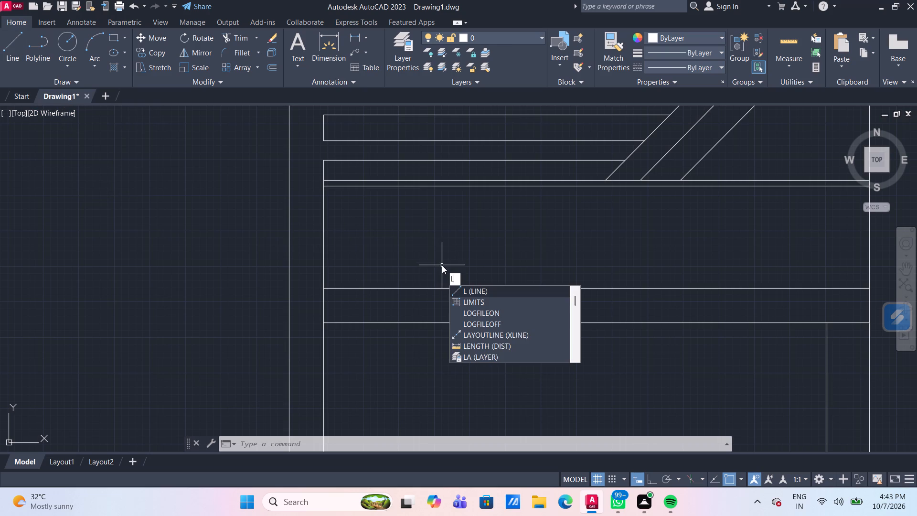
key(Return)
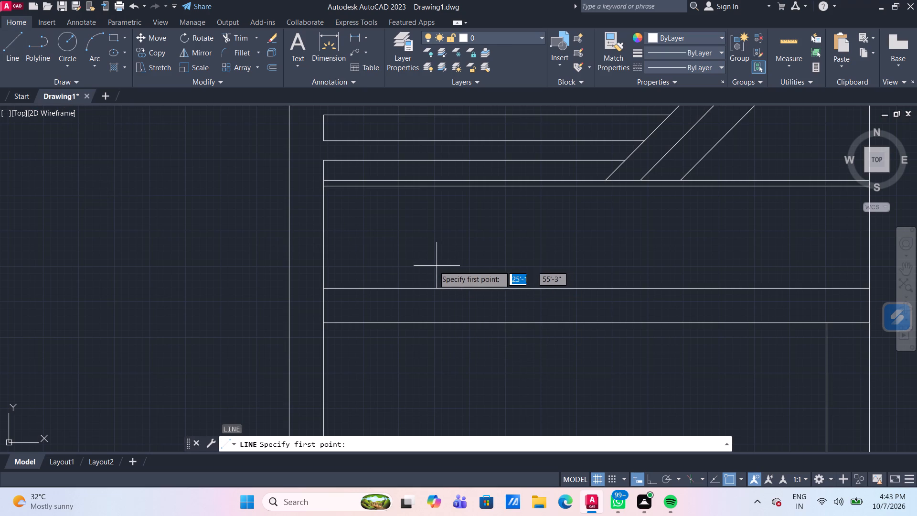
click(325, 285)
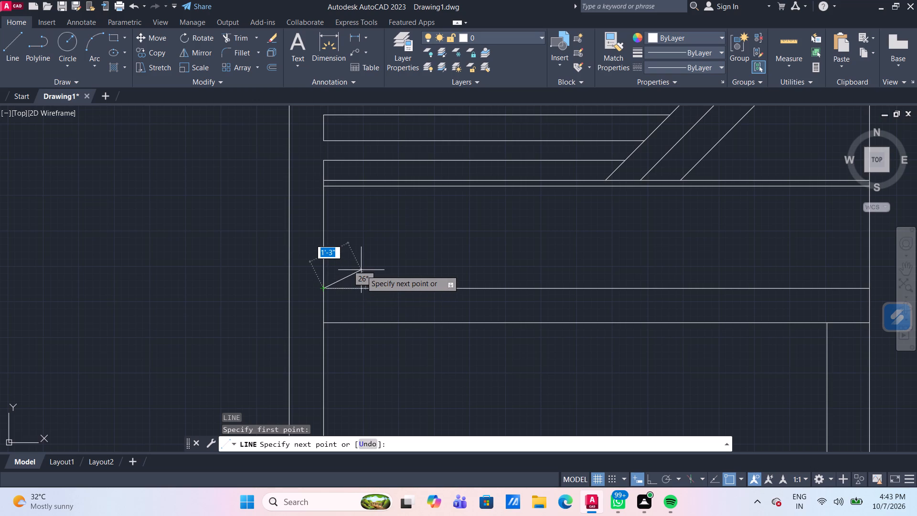
key(F8)
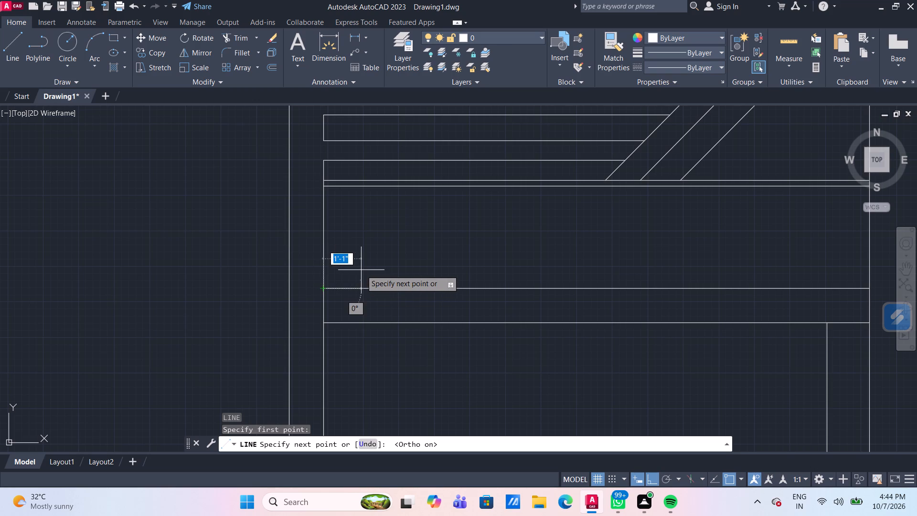
text(4")
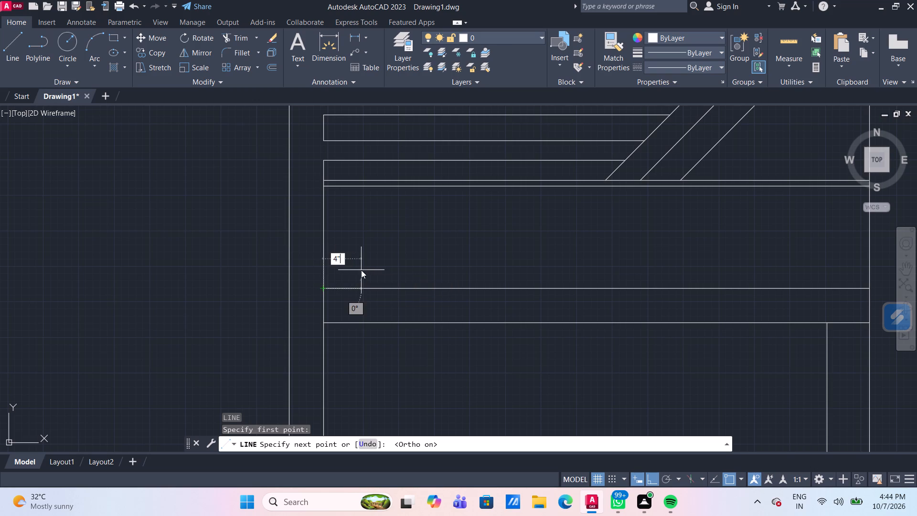
key(Return)
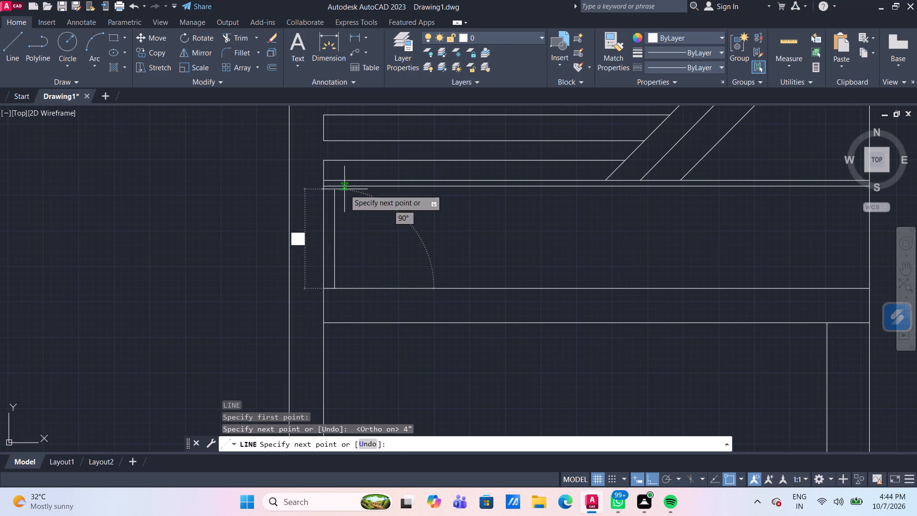
click(335, 186)
key(Escape)
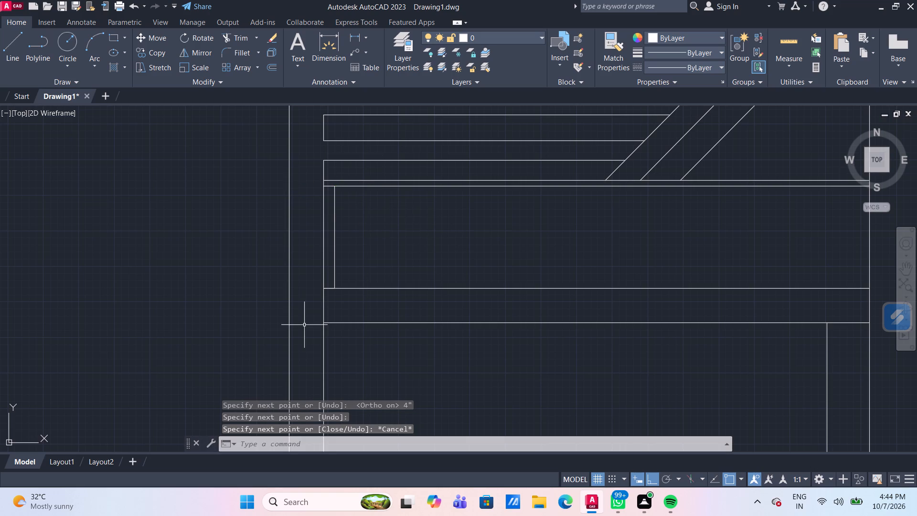
Erase the 4" horizontal helper segment at the foot of the new vertical line.
scroll(330, 296, up, 3)
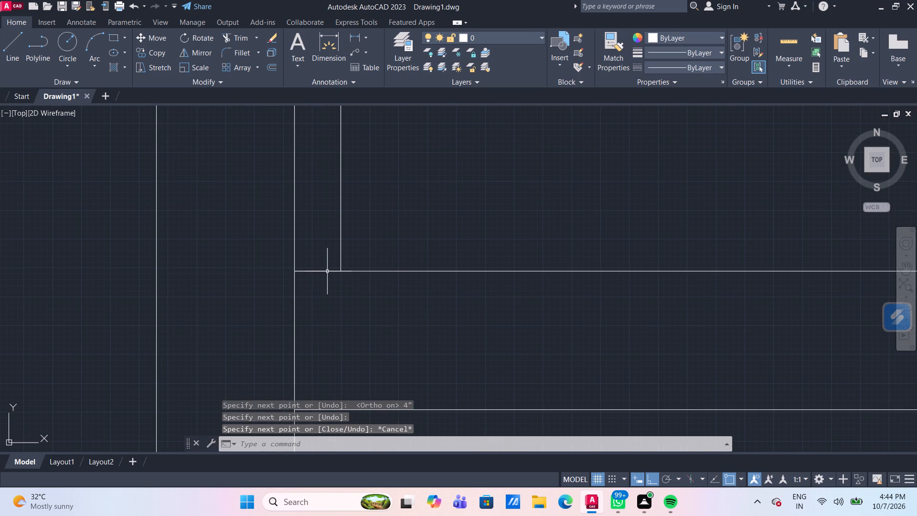
click(327, 270)
key(Delete)
scroll(331, 305, down, 3)
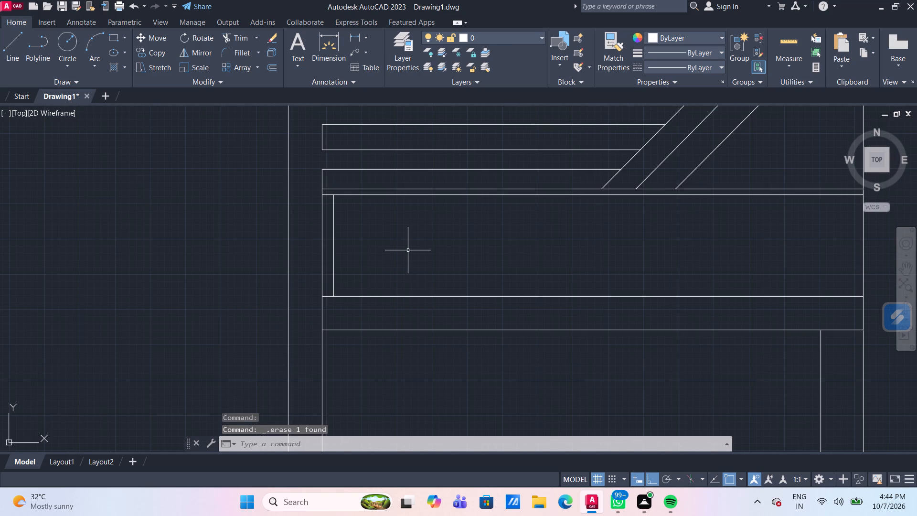
Offset the vertical line near the left end of the band 2" to the right to form the first bar.
key(o)
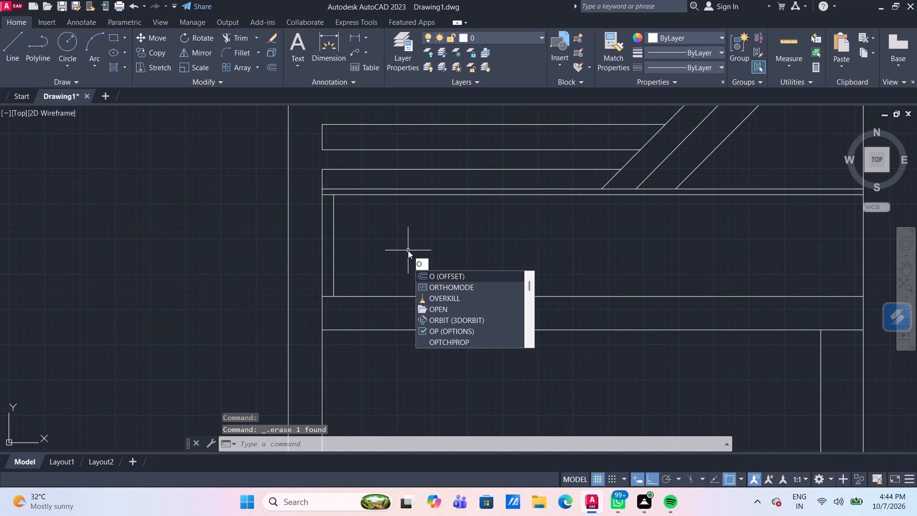
key(Return)
key(Return)
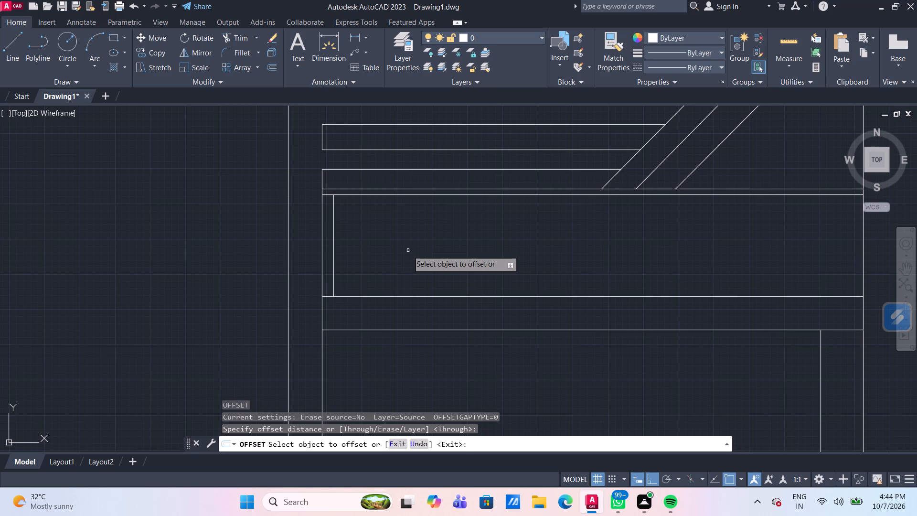
click(334, 224)
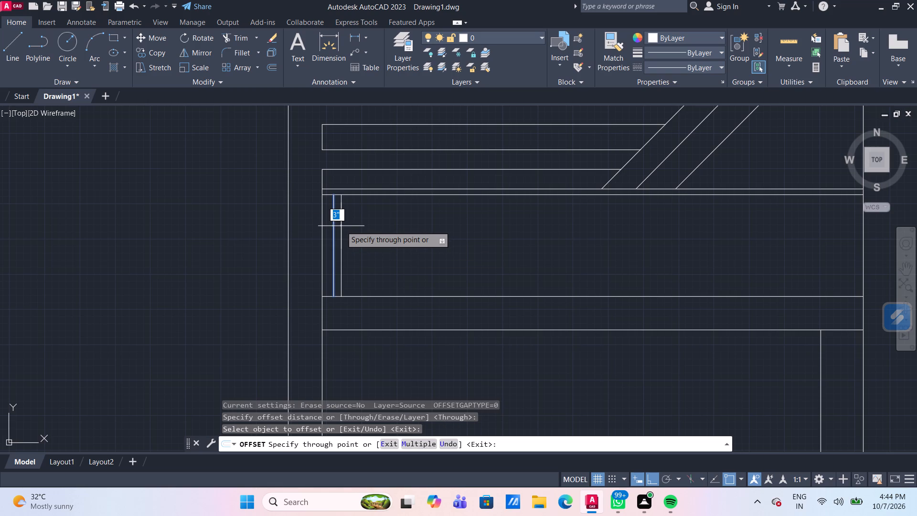
text(2")
key(Return)
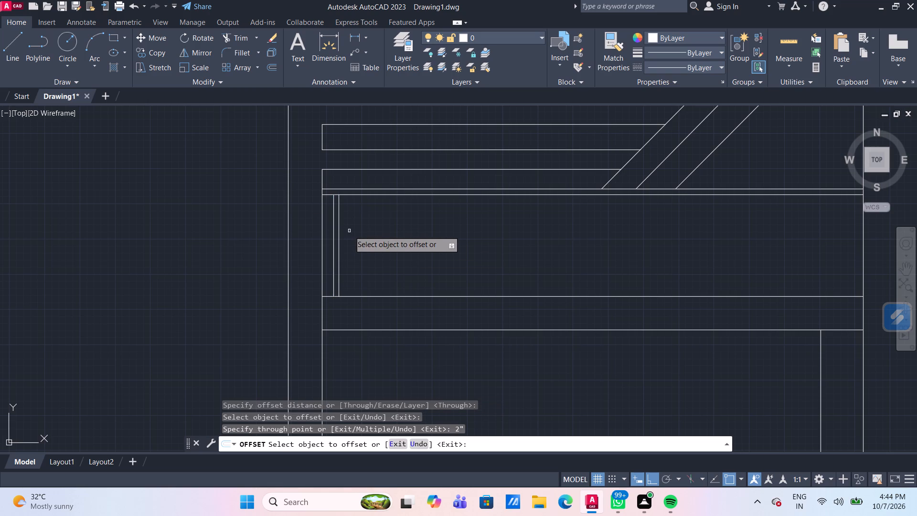
key(Escape)
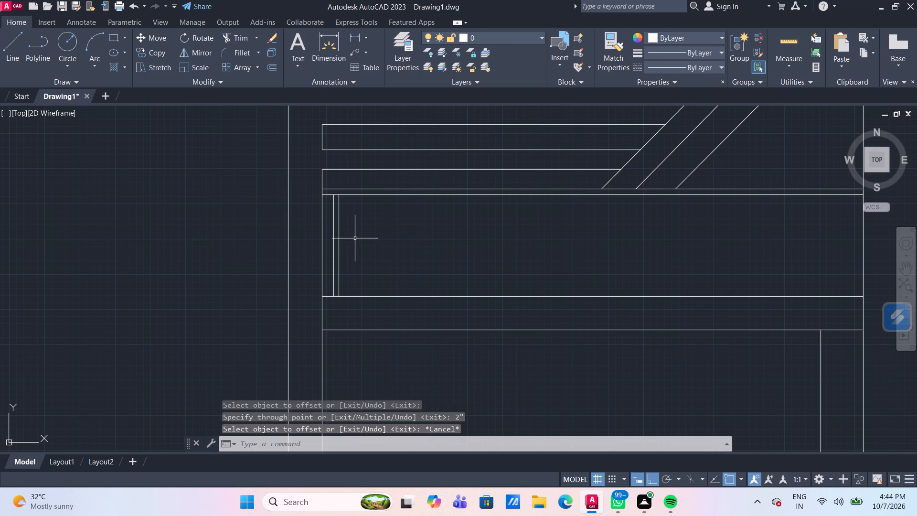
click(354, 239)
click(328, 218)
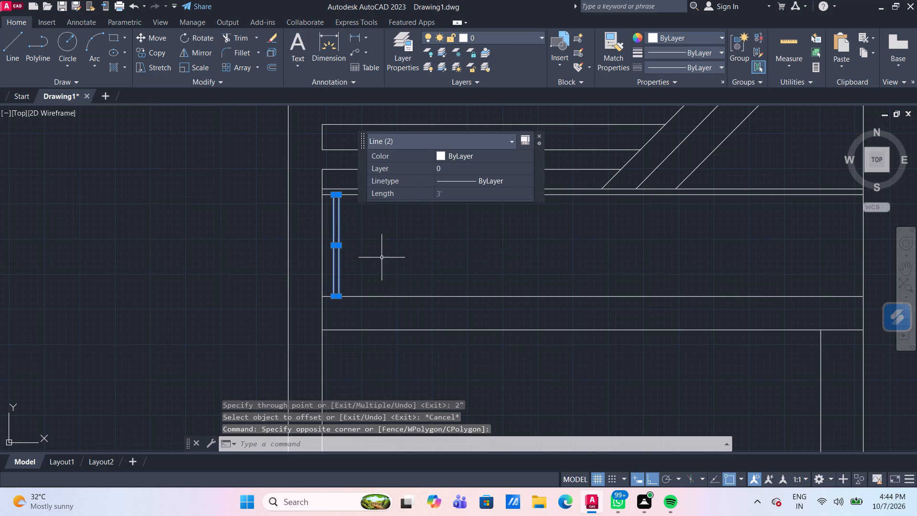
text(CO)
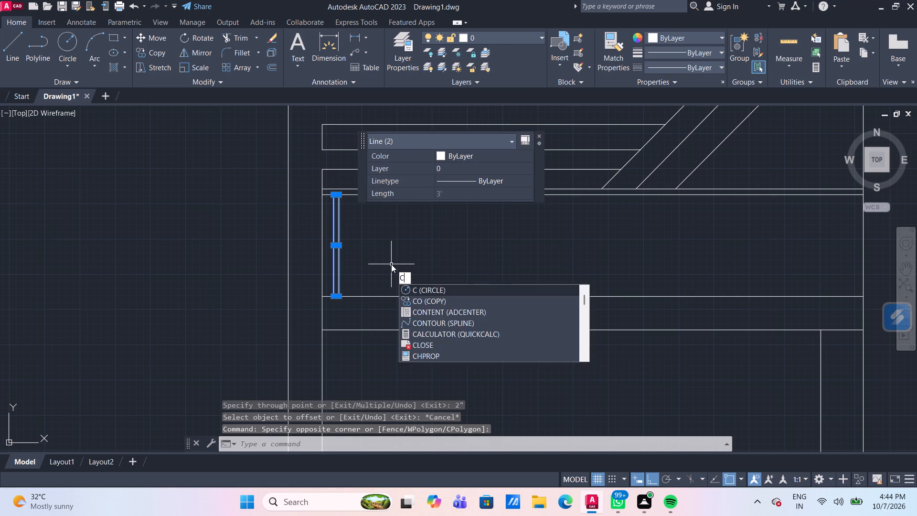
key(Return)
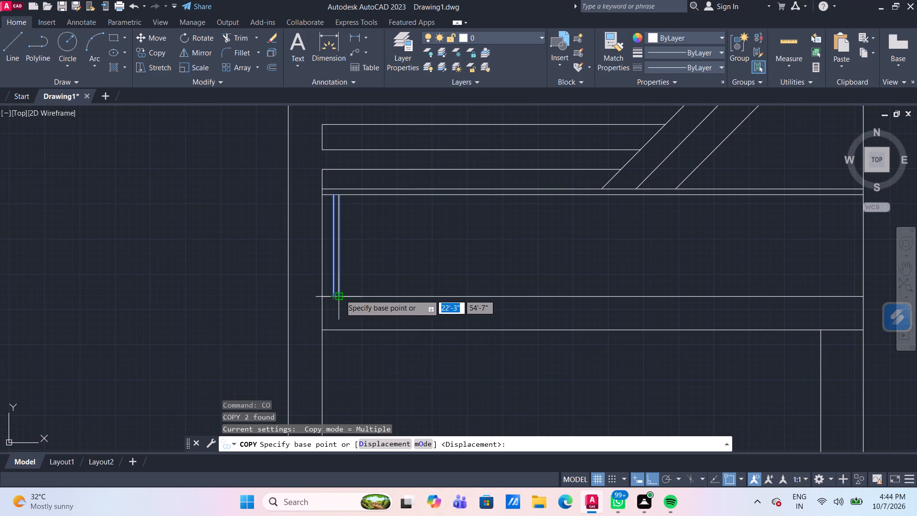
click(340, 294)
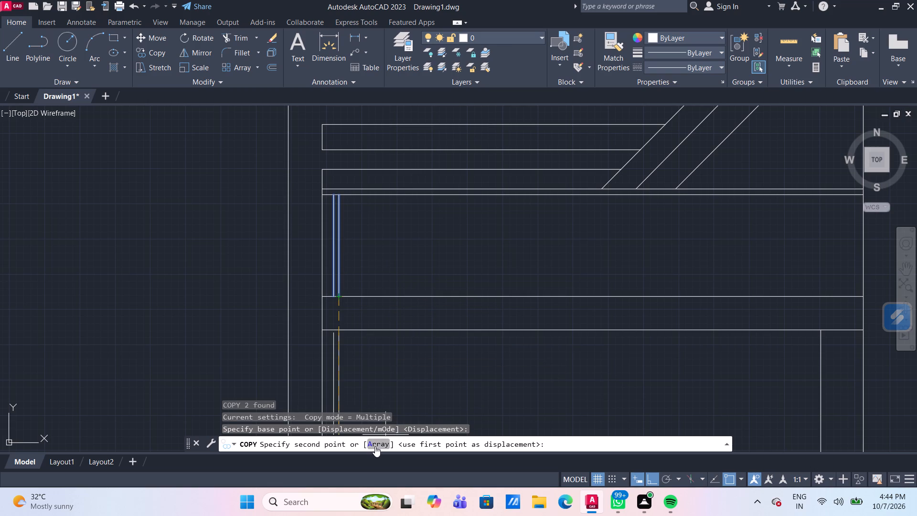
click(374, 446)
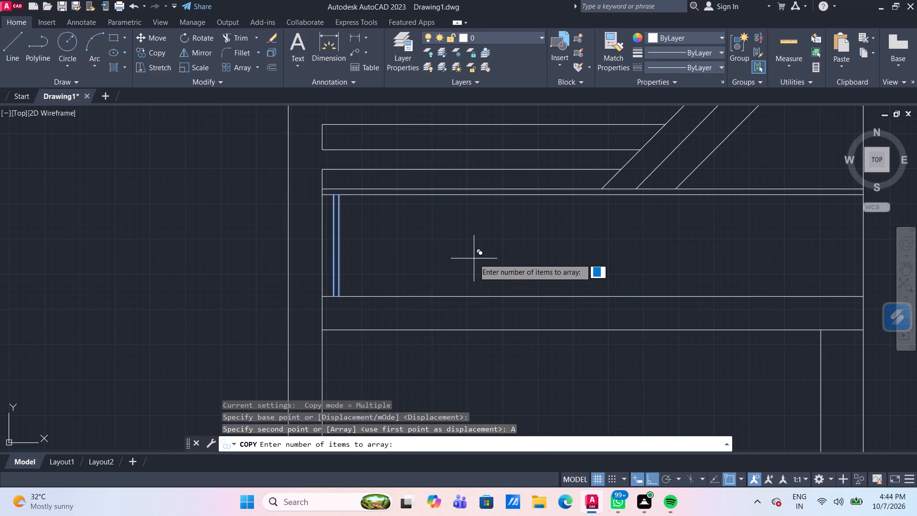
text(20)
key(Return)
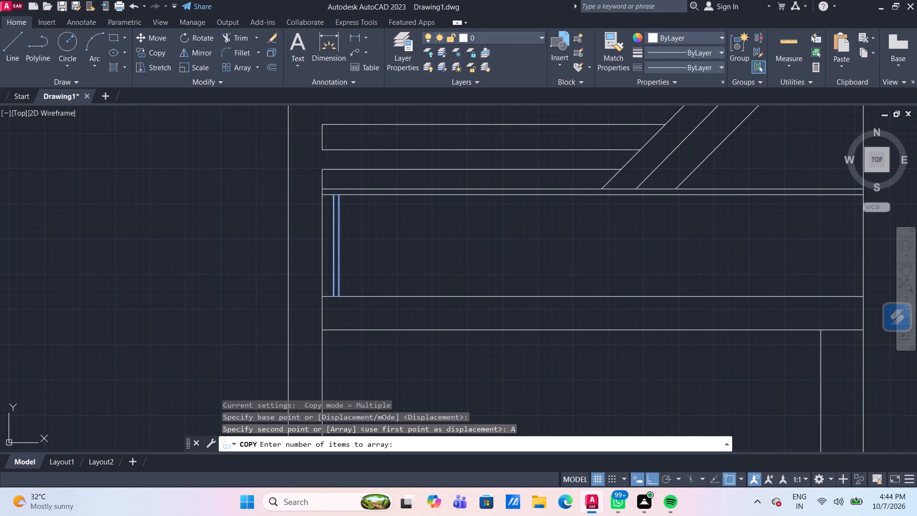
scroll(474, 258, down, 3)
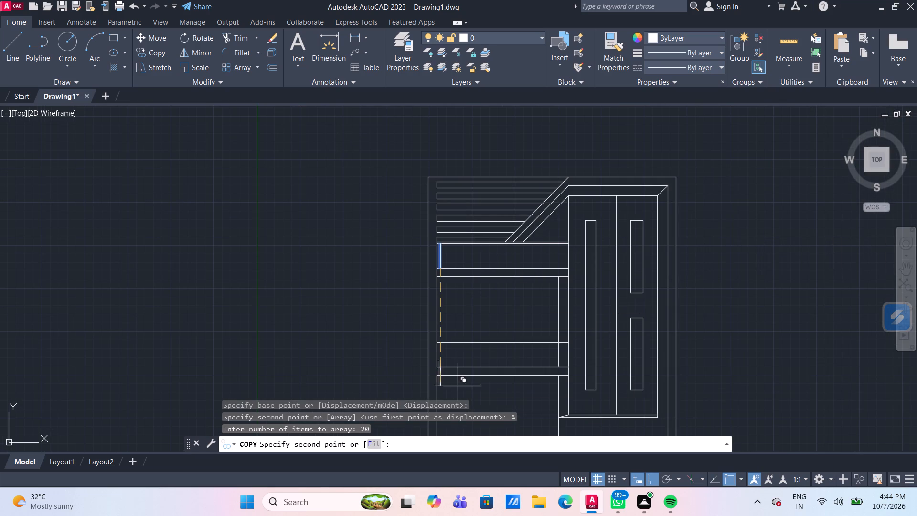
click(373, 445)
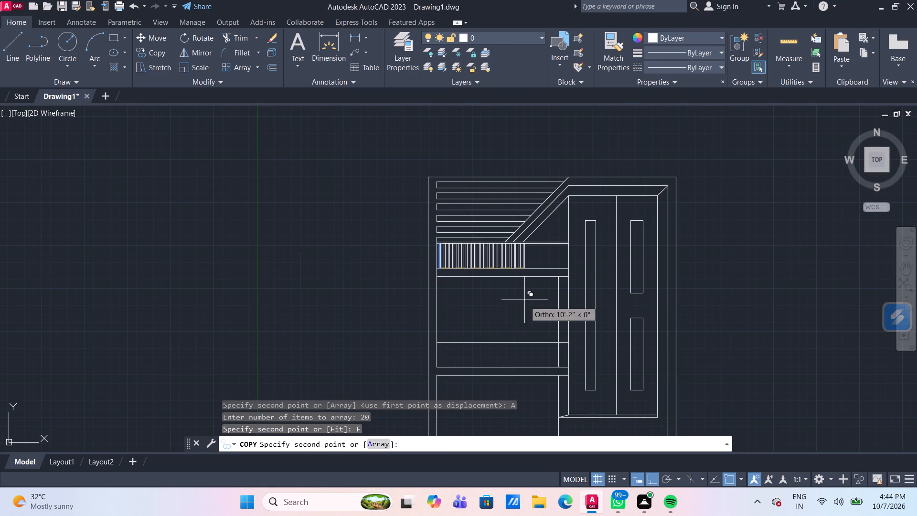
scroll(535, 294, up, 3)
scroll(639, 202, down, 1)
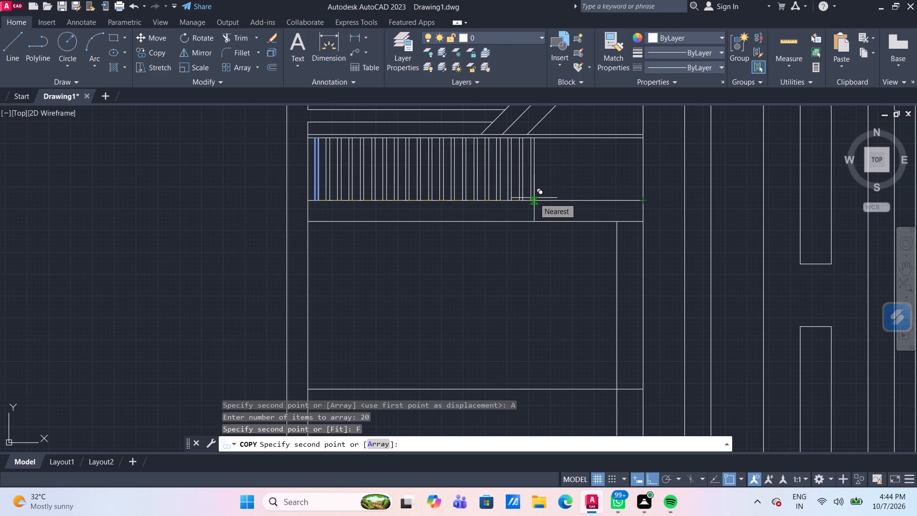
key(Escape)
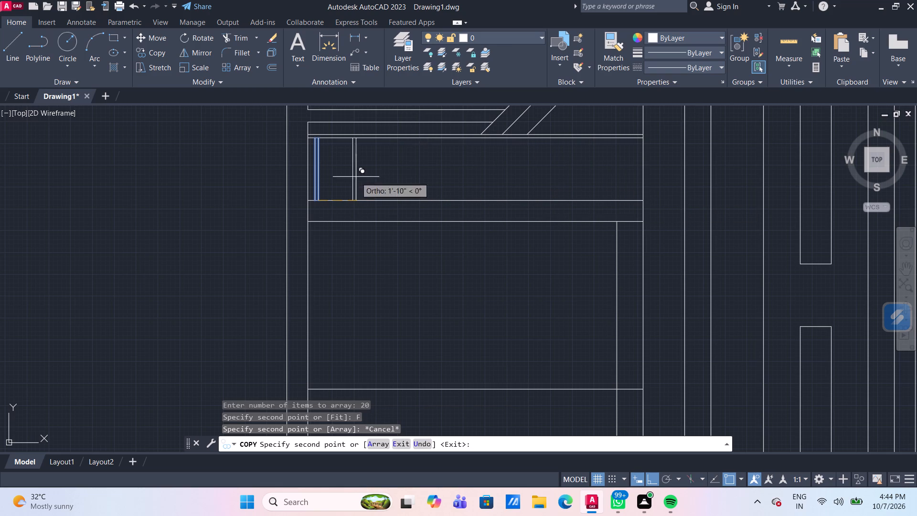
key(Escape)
Copy the two lines of the first bar as a fitted array of 30 items ending at the band's lower-right corner.
scroll(335, 169, up, 1)
click(331, 172)
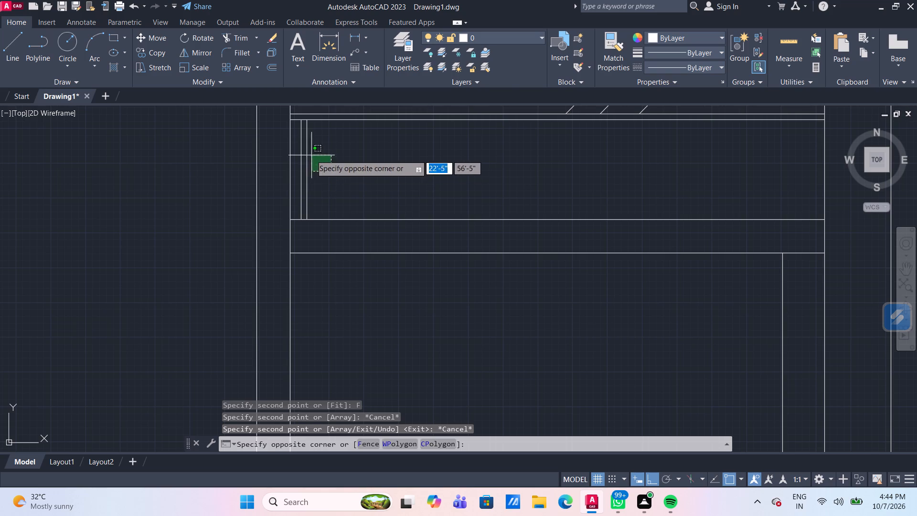
click(297, 143)
text(CO)
key(Return)
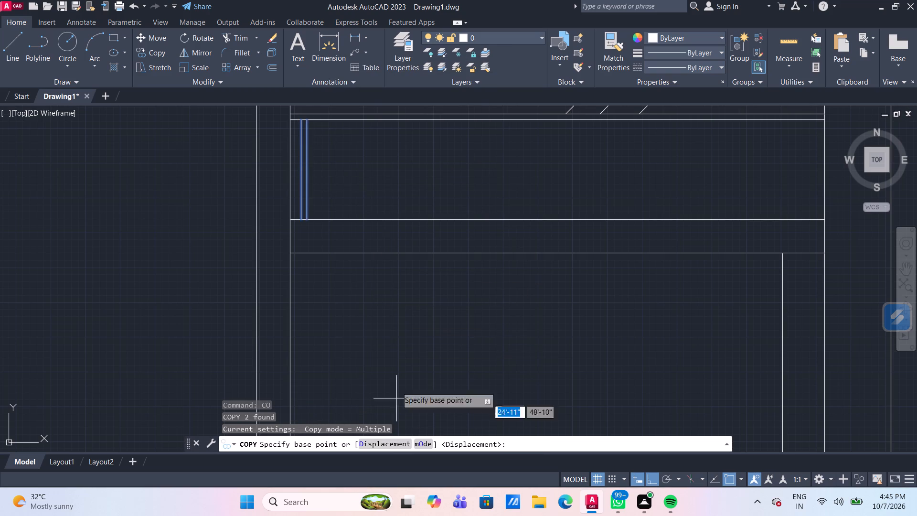
click(309, 219)
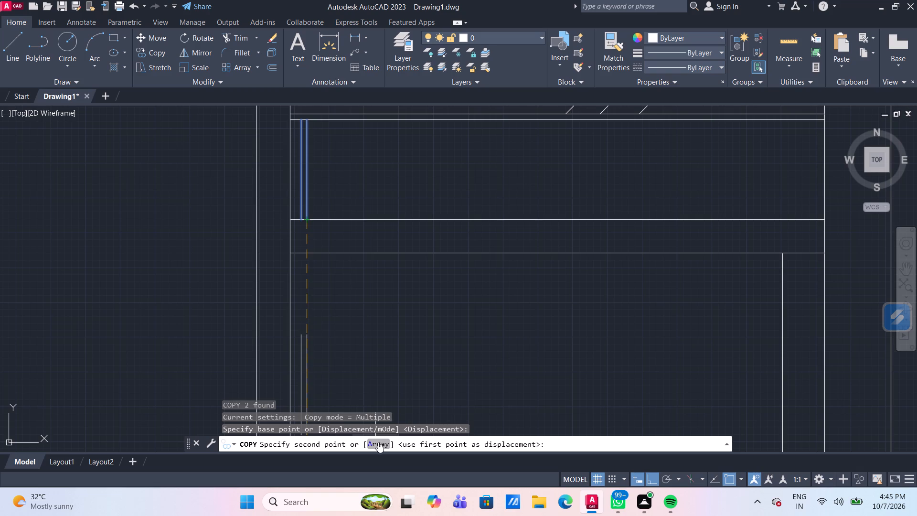
click(378, 442)
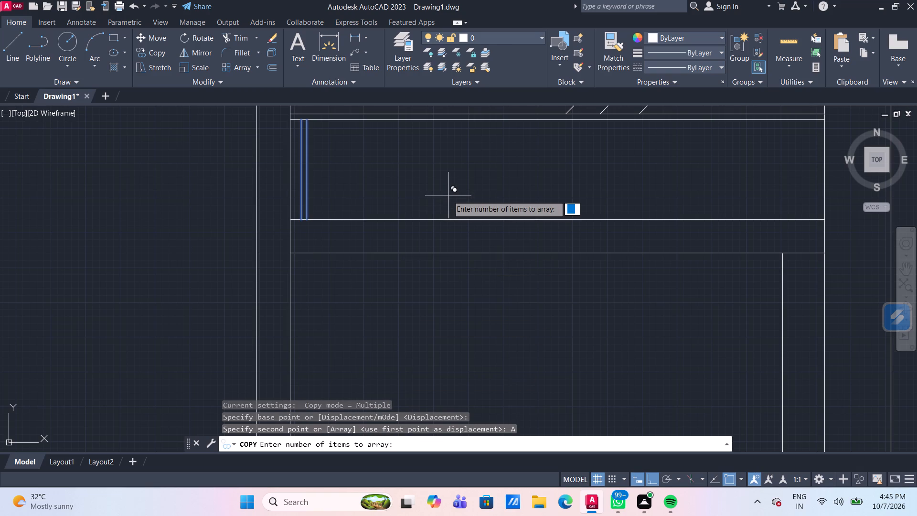
text(30)
key(Return)
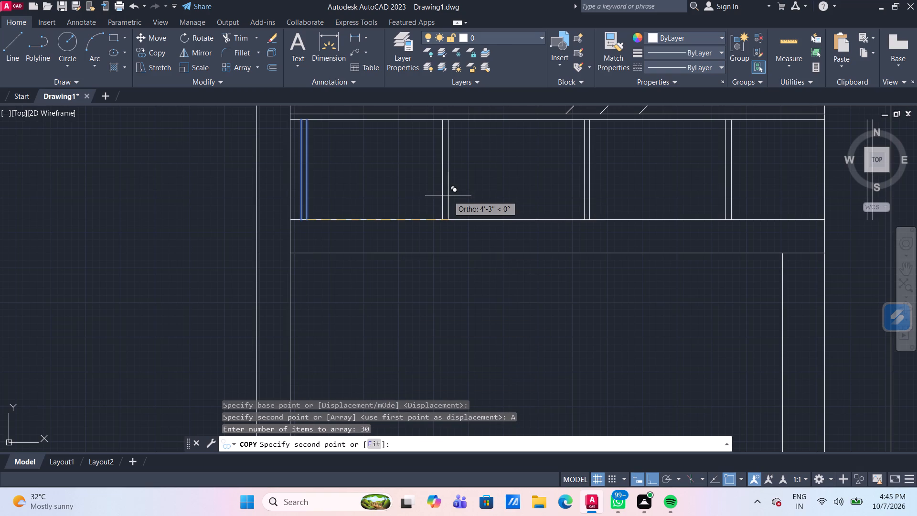
click(373, 444)
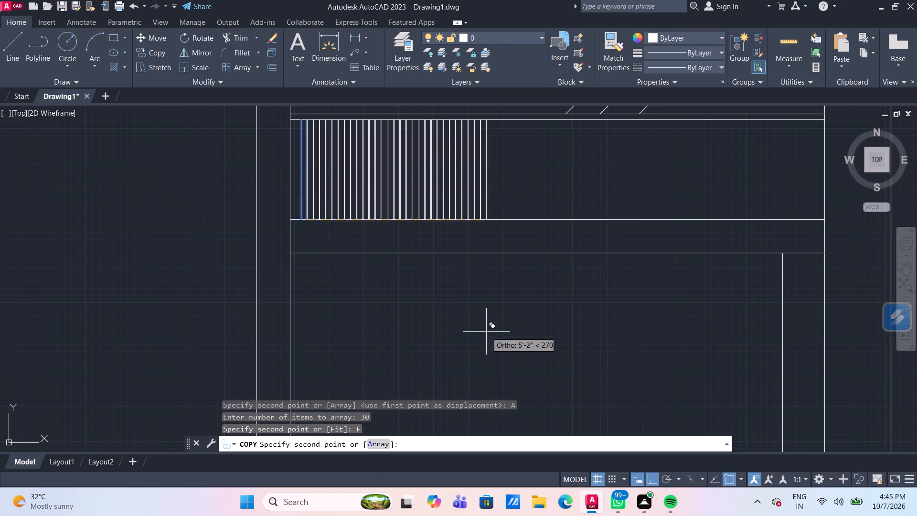
scroll(501, 313, down, 3)
scroll(639, 249, up, 3)
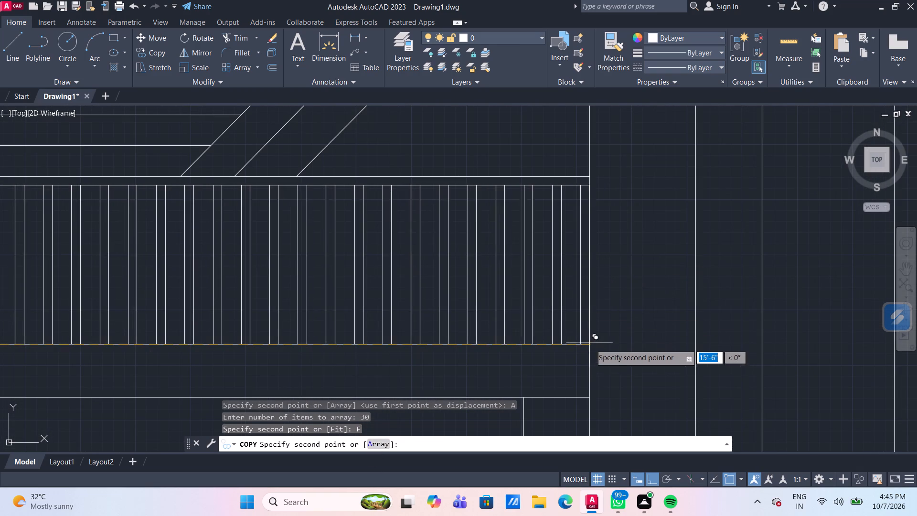
scroll(593, 351, down, 2)
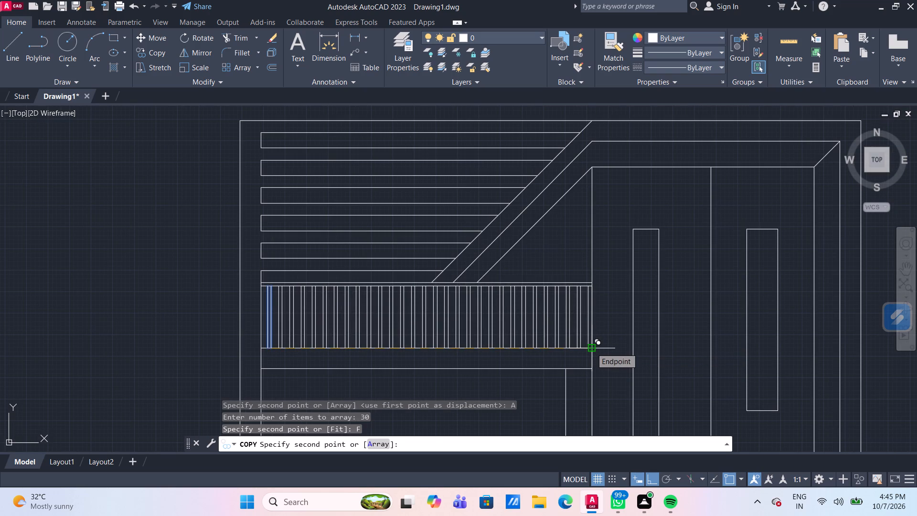
click(591, 348)
key(Escape)
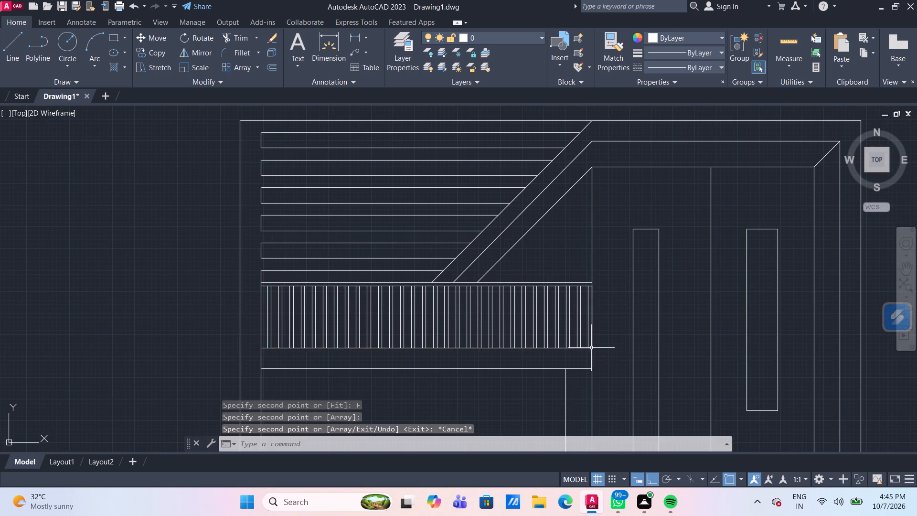
Move all the vertical bar lines in the band 2" to the left.
scroll(591, 348, down, 2)
middle_drag(559, 396, 550, 374)
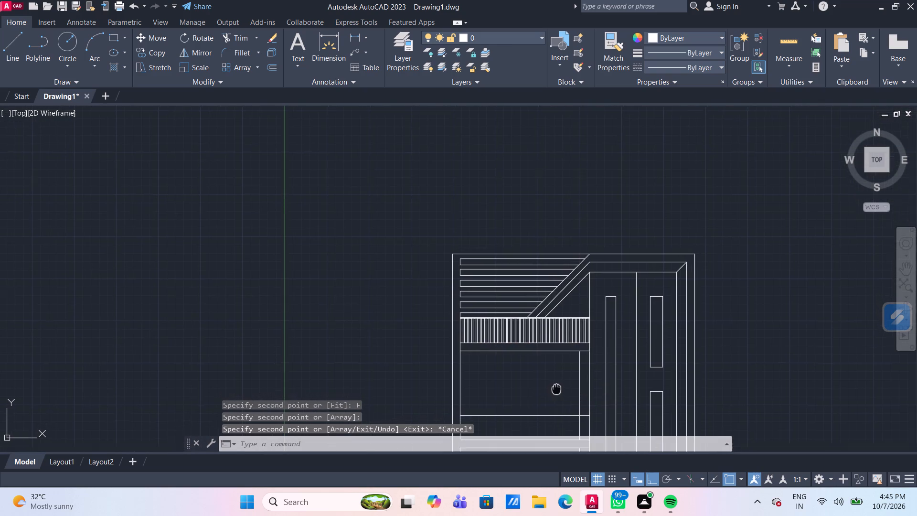
middle_drag(550, 374, 532, 352)
scroll(531, 352, down, 2)
scroll(517, 349, up, 3)
middle_drag(527, 330, 502, 297)
scroll(531, 241, up, 2)
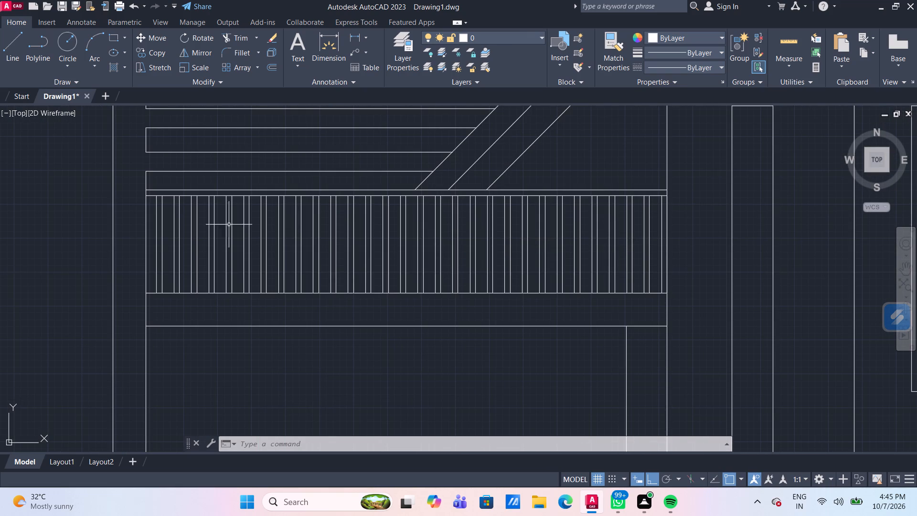
scroll(695, 250, up, 1)
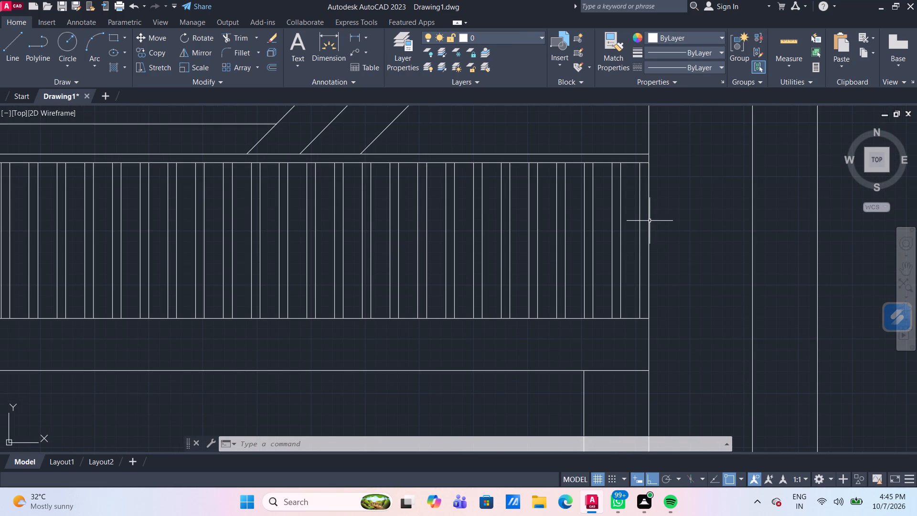
click(650, 220)
click(642, 220)
scroll(498, 226, down, 3)
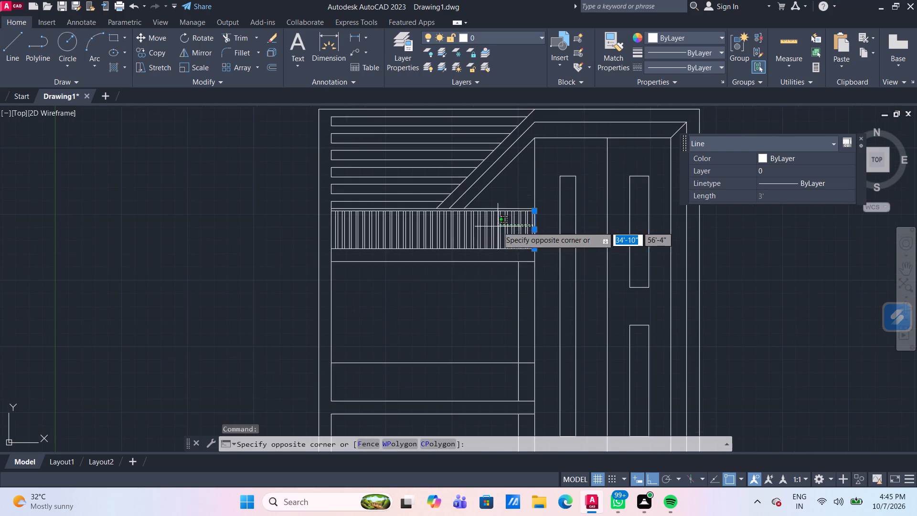
scroll(360, 231, up, 2)
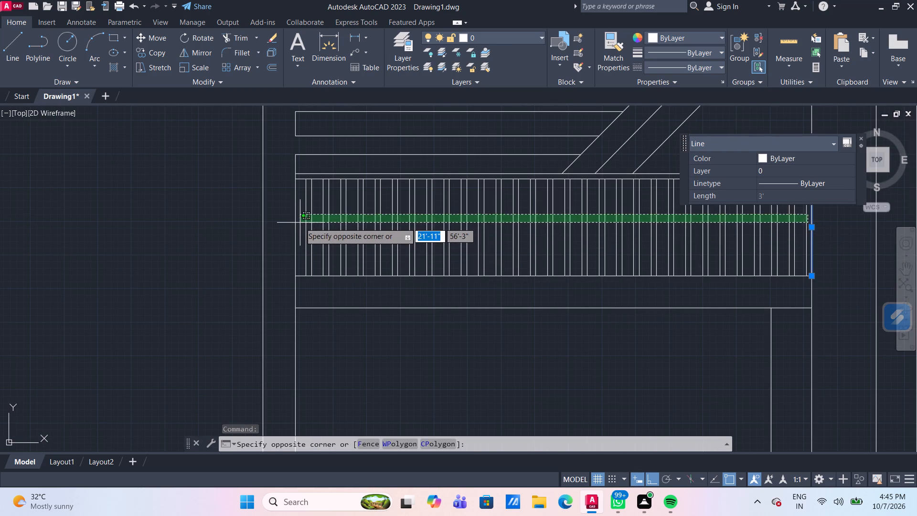
click(300, 222)
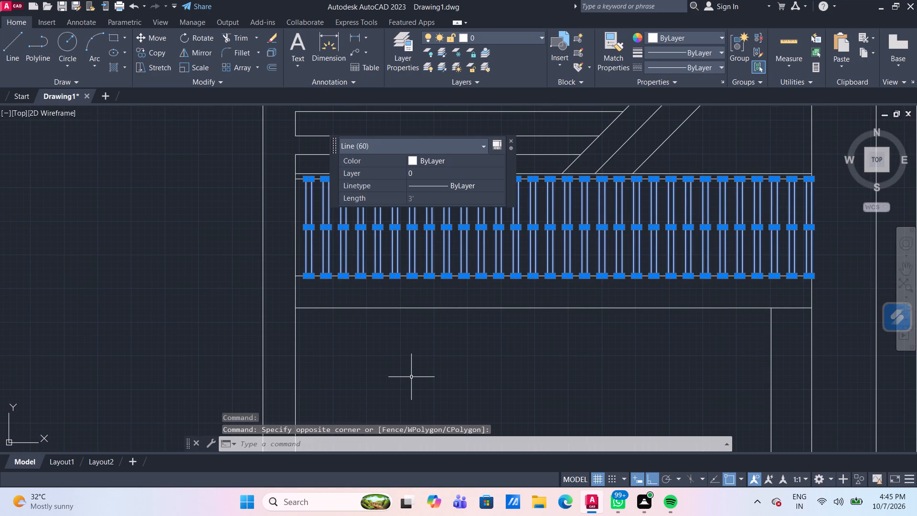
key(m)
key(Return)
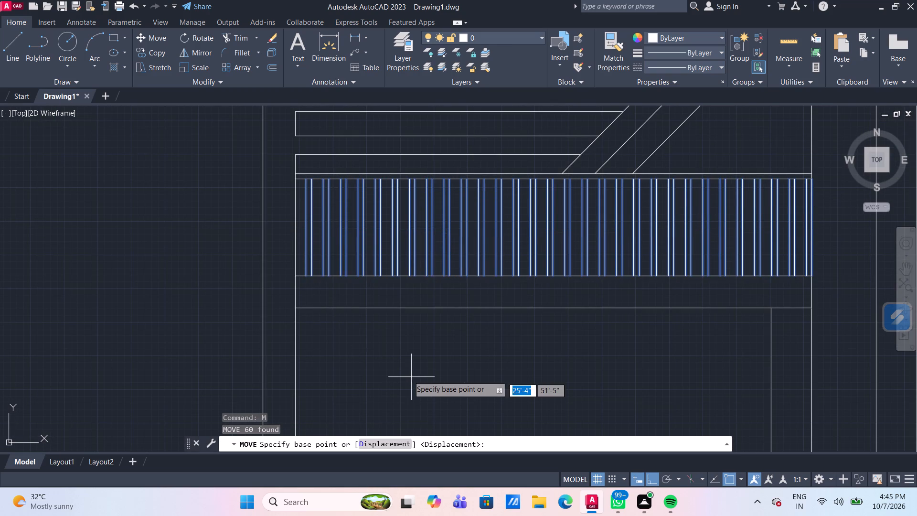
scroll(277, 291, up, 3)
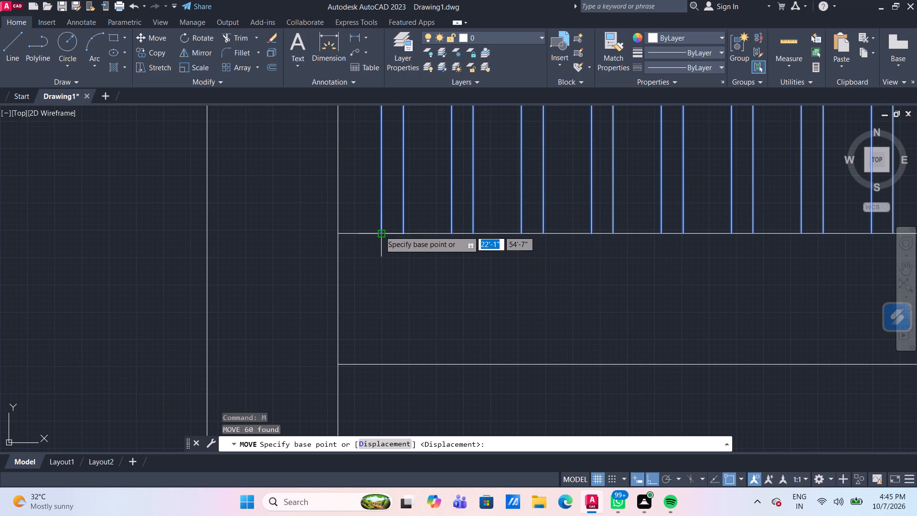
click(380, 231)
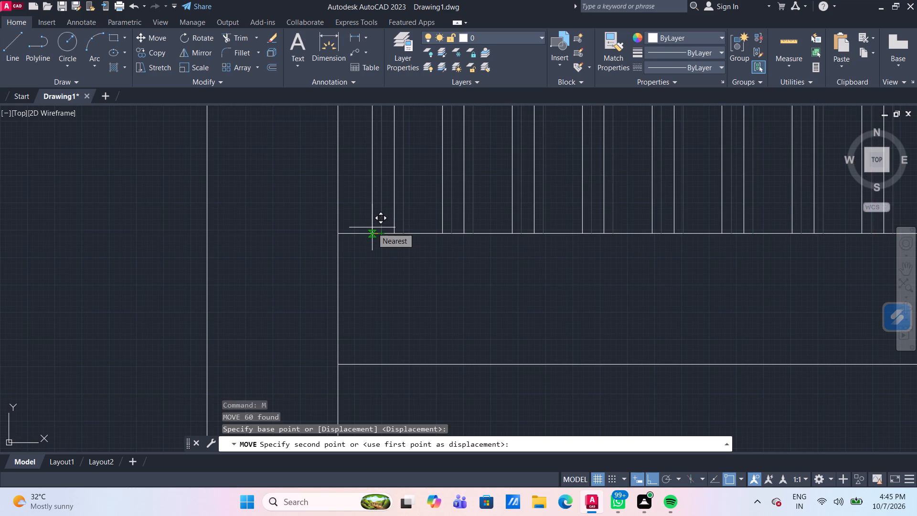
text(2")
key(Return)
scroll(372, 227, down, 4)
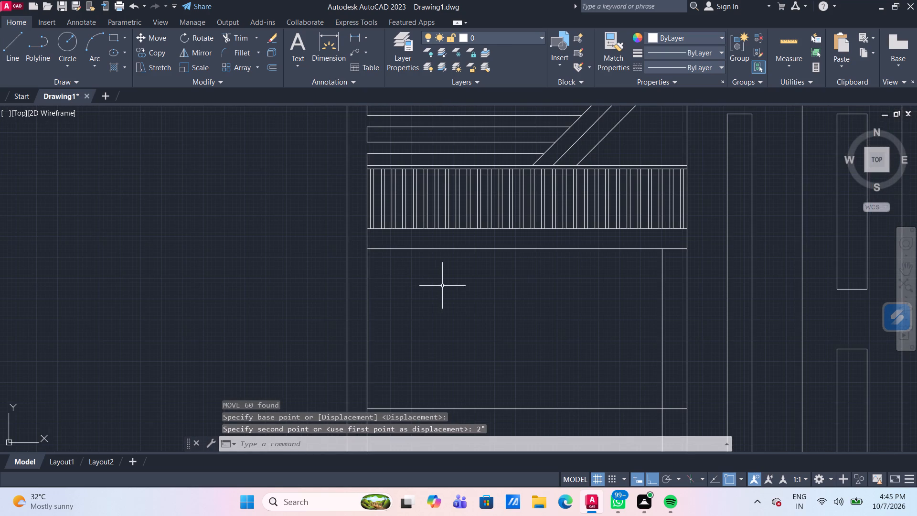
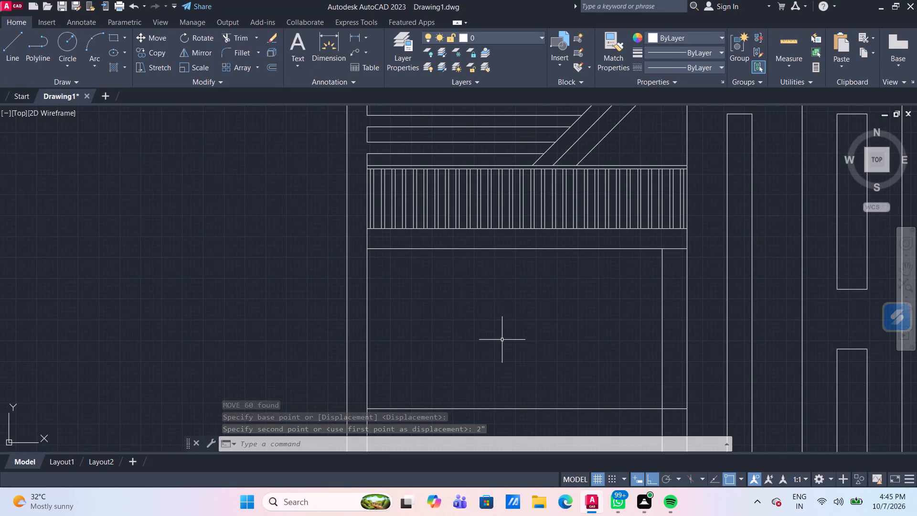
Undo the most recent moves of the vertical railing lines below the sloped louvres.
key(ctrl+z)
scroll(461, 268, down, 3)
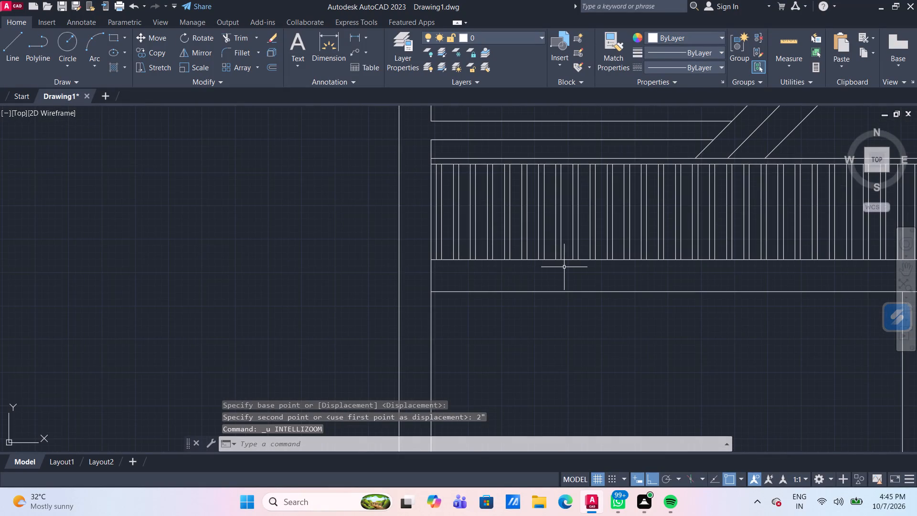
scroll(565, 267, down, 2)
key(ctrl+z)
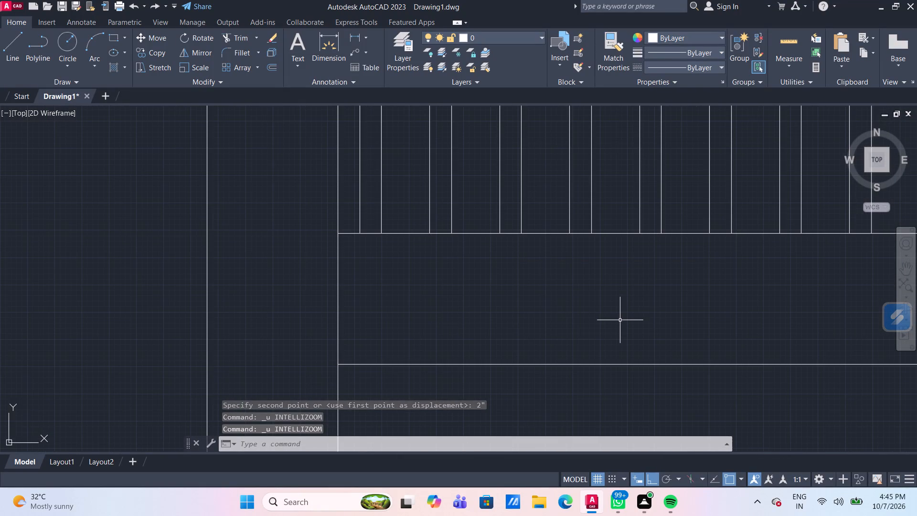
key(ctrl+z)
key(ctrl+z)
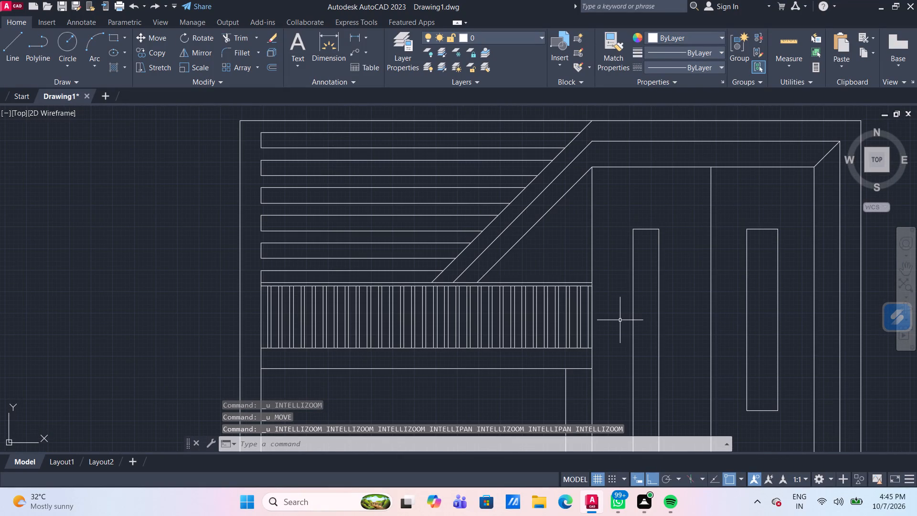
scroll(523, 316, up, 1)
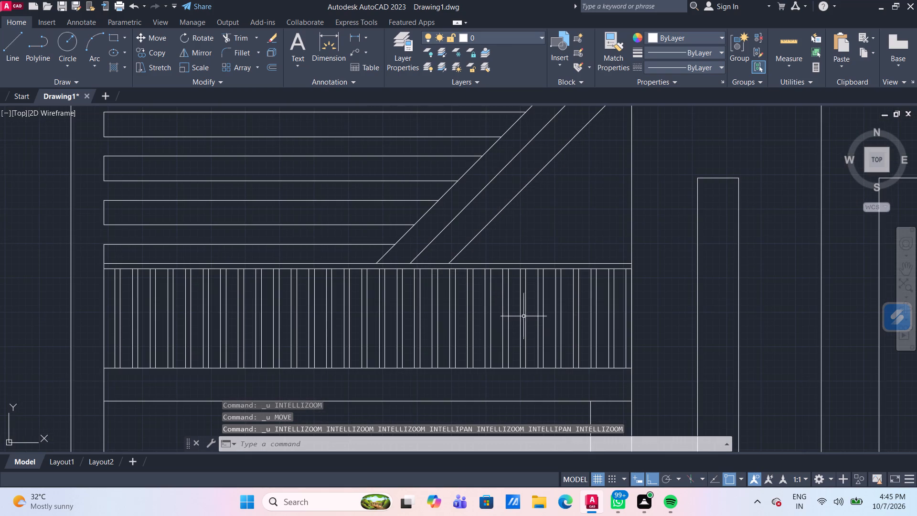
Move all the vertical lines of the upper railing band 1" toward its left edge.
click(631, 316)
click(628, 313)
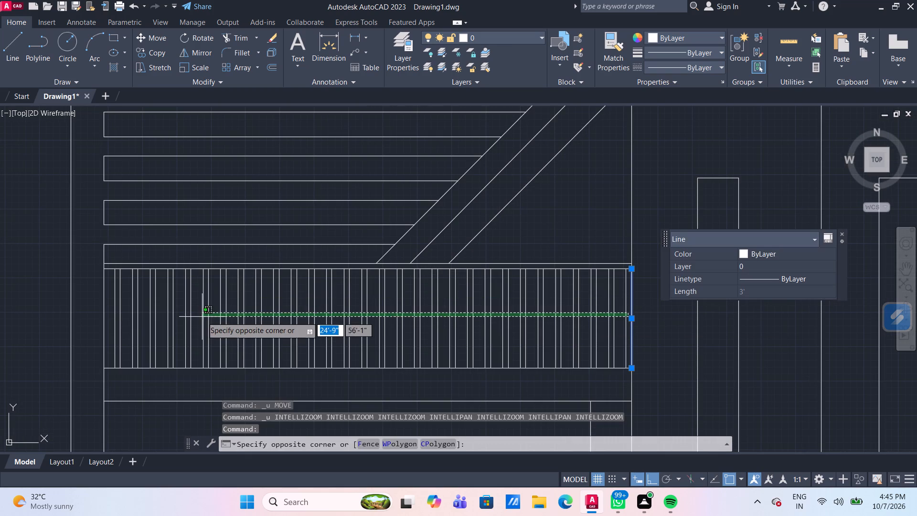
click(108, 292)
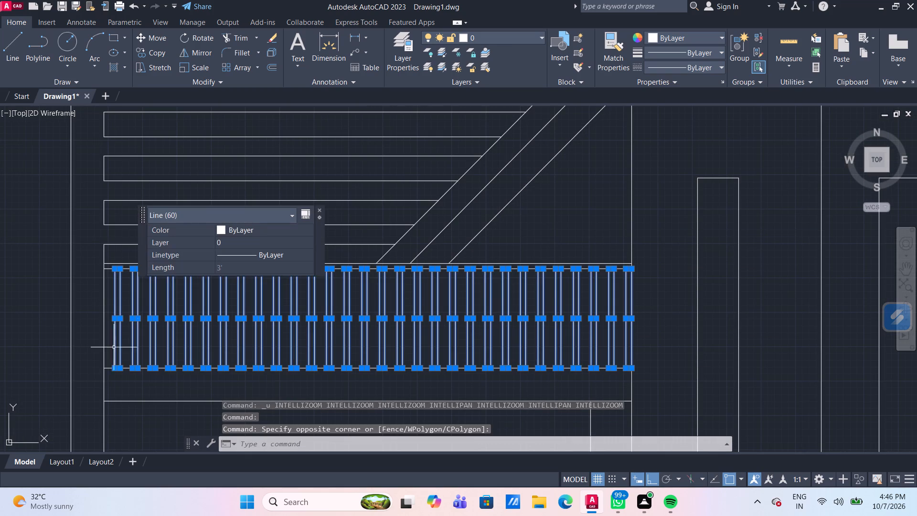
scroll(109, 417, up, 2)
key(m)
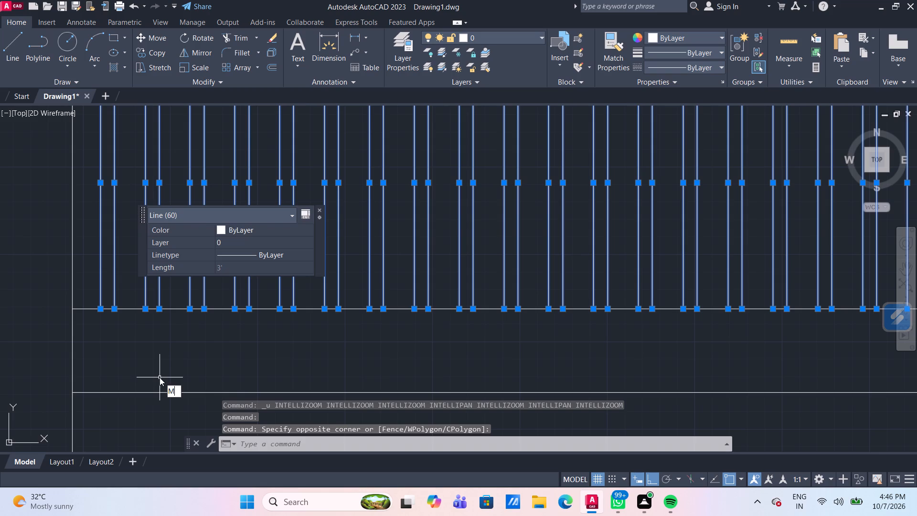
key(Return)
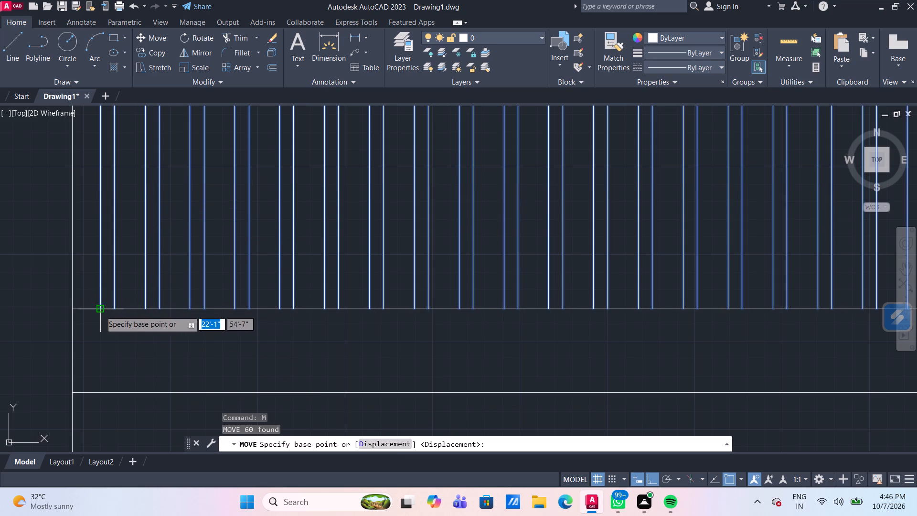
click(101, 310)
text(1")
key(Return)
Examine the gaps between the vertical lines and both ends of the upper railing band.
scroll(90, 309, down, 2)
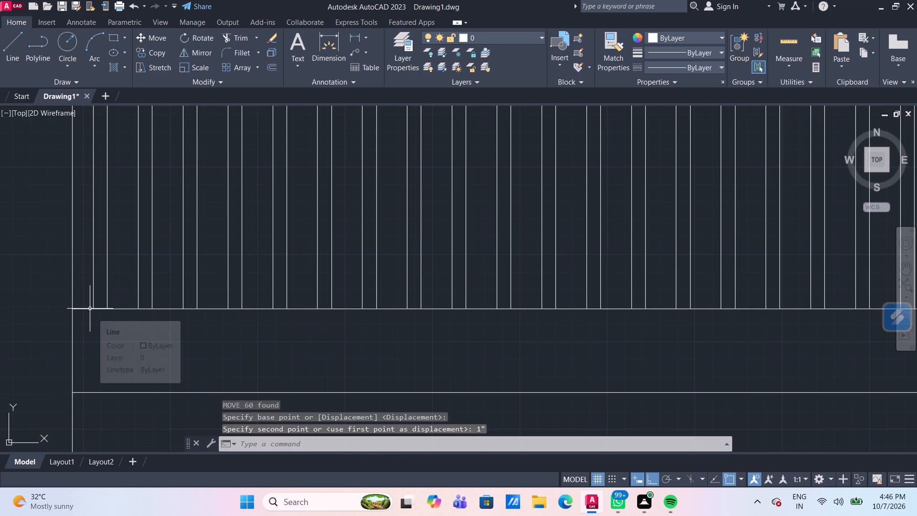
scroll(90, 309, down, 2)
scroll(310, 313, up, 2)
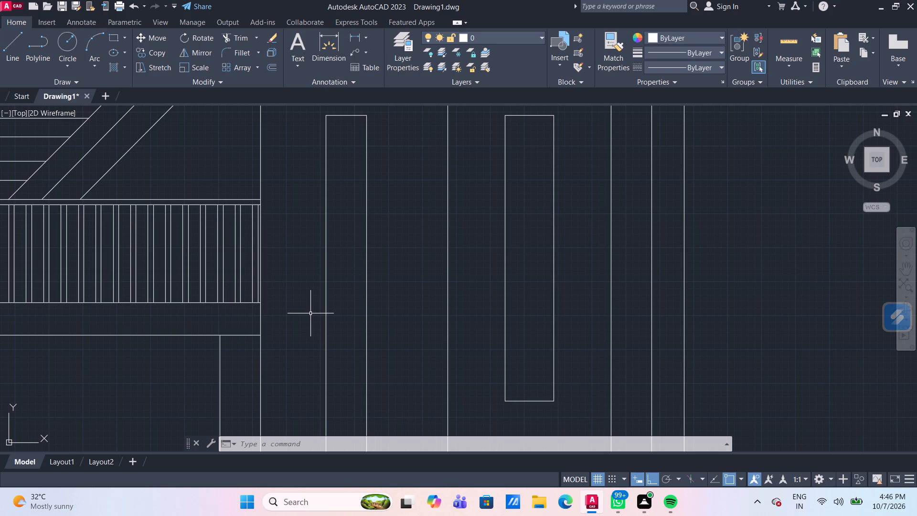
scroll(310, 313, down, 2)
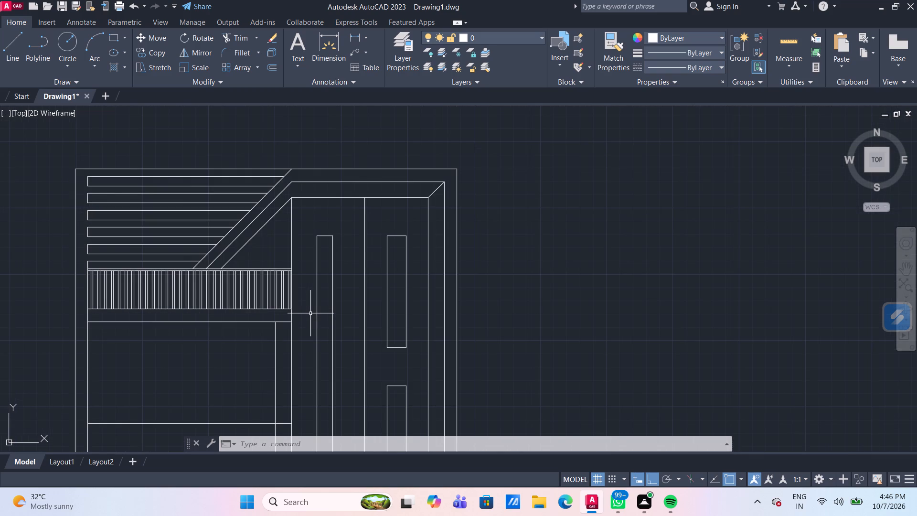
scroll(87, 296, up, 4)
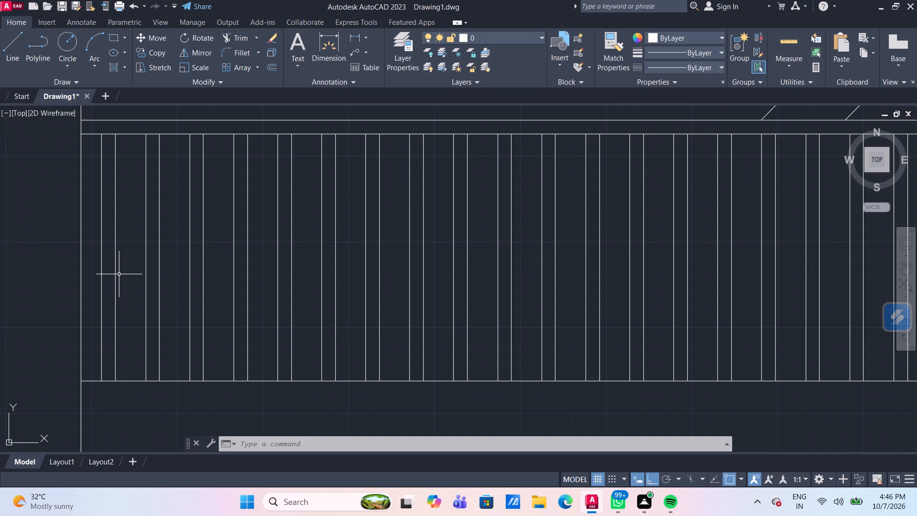
scroll(119, 275, down, 1)
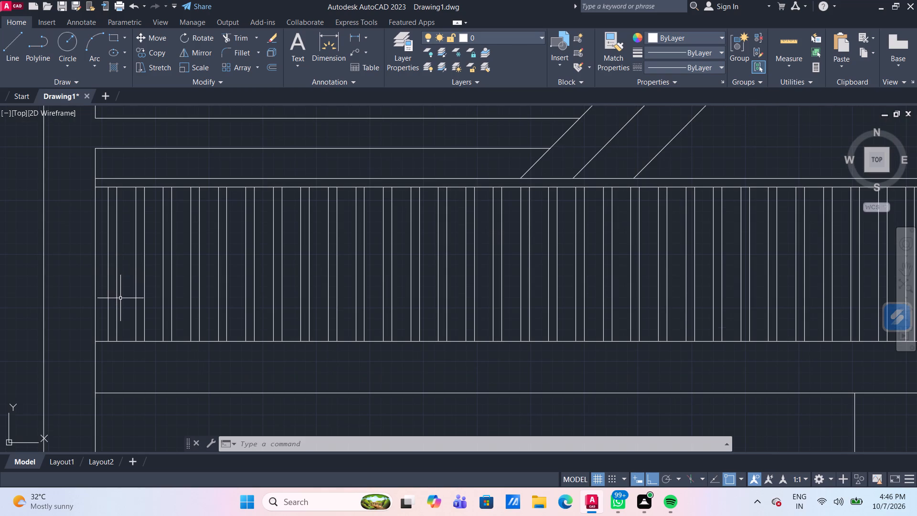
scroll(120, 298, down, 2)
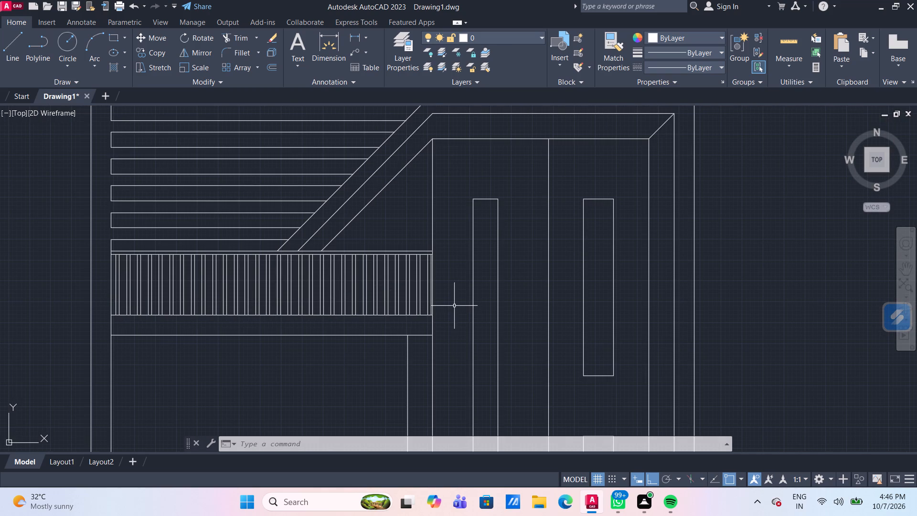
scroll(430, 299, up, 2)
scroll(436, 246, down, 1)
scroll(331, 242, down, 2)
scroll(142, 240, up, 2)
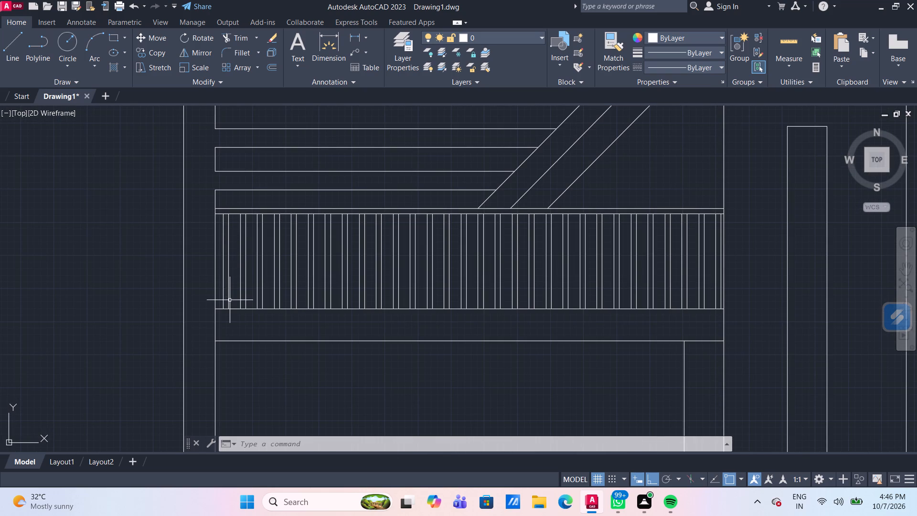
scroll(230, 299, up, 1)
scroll(230, 297, down, 2)
Move all the vertical railing lines so the first one's lower endpoint meets the railing band's lower-left corner.
scroll(518, 258, up, 2)
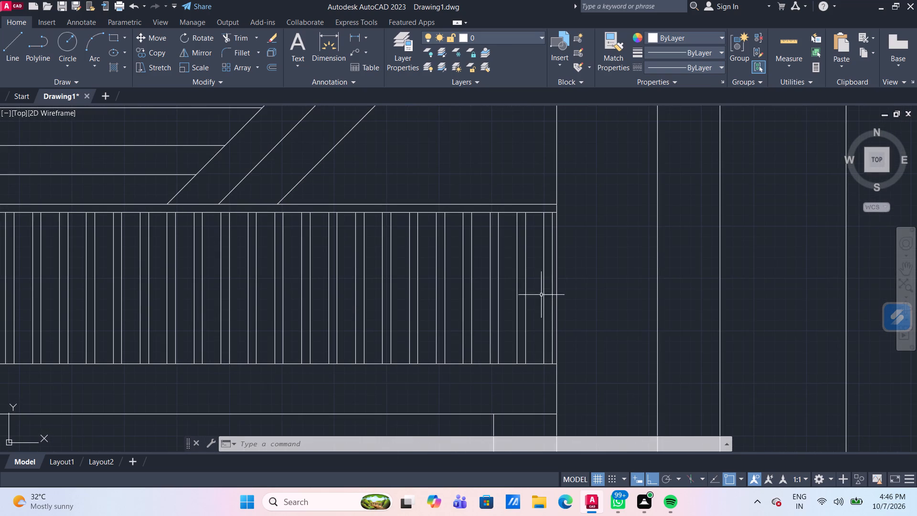
scroll(552, 293, up, 1)
click(554, 294)
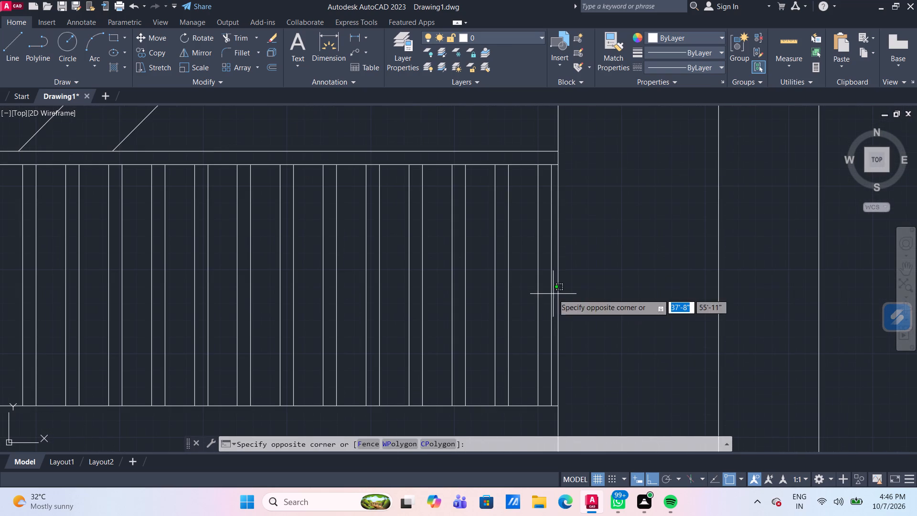
scroll(533, 283, down, 3)
scroll(252, 269, up, 3)
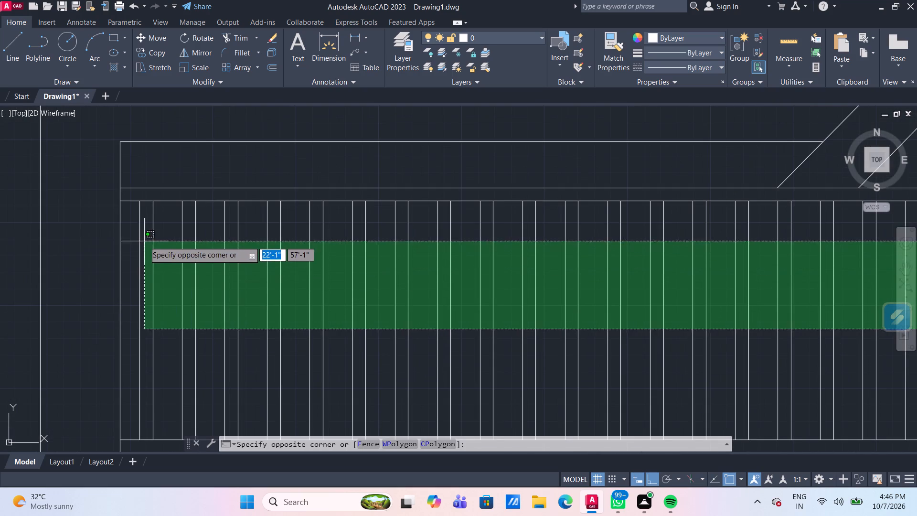
click(136, 237)
scroll(165, 270, down, 1)
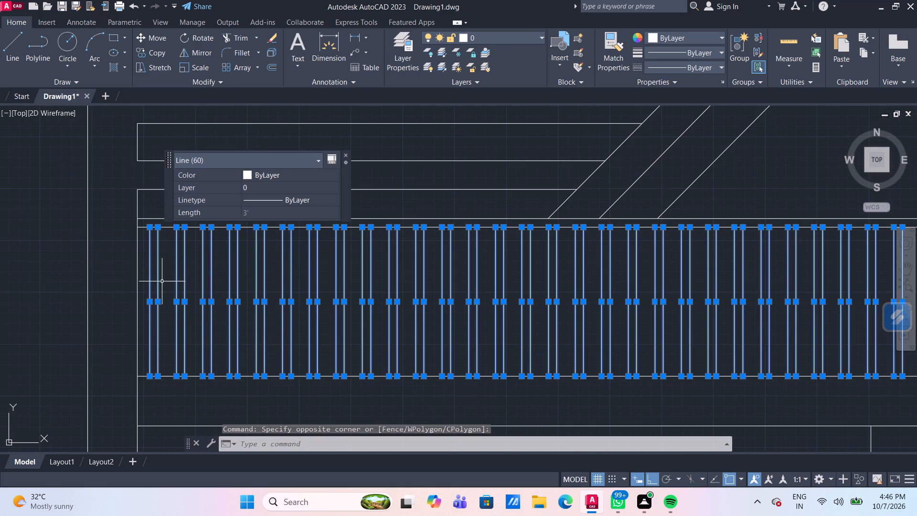
key(m)
key(Return)
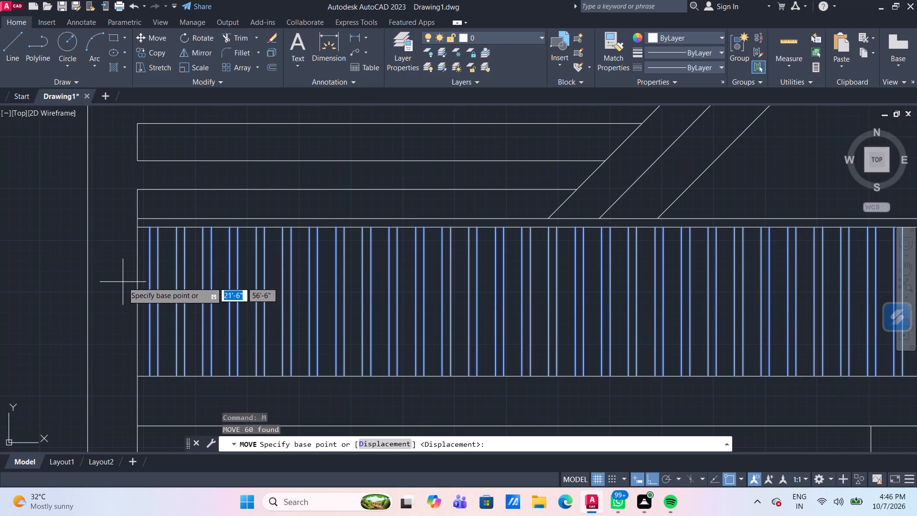
scroll(135, 382, up, 2)
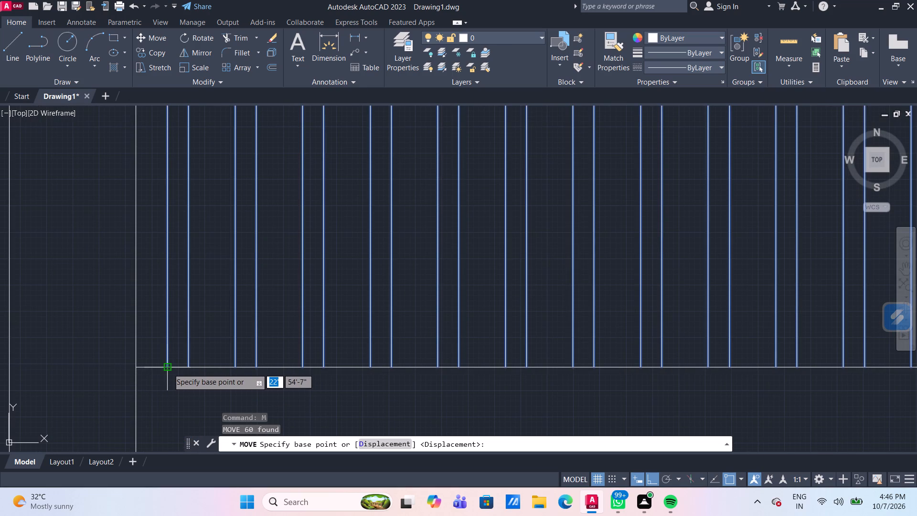
click(168, 368)
click(136, 366)
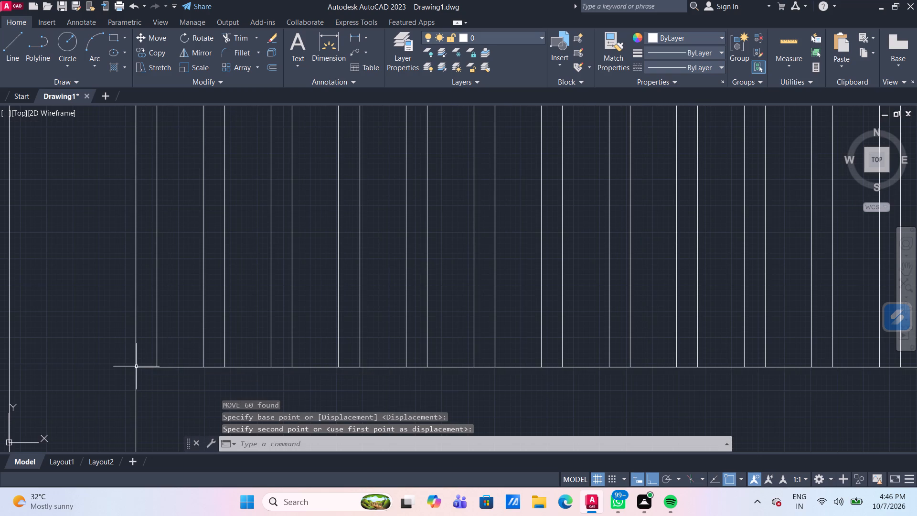
key(Escape)
Delete the vertical line that coincides with the railing band's left edge.
click(136, 294)
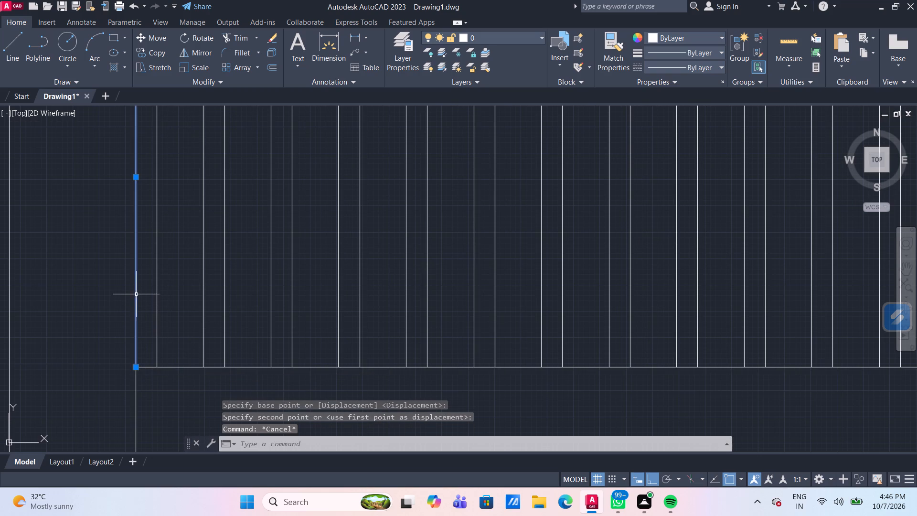
scroll(99, 282, down, 3)
key(Delete)
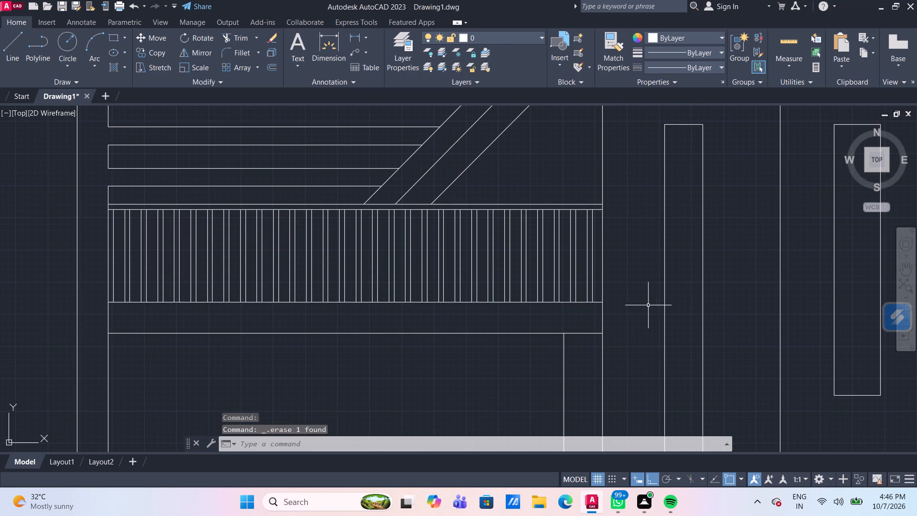
Measure the spacing between the vertical lines near the right end of the railing band with Quick measure.
scroll(603, 269, up, 1)
scroll(598, 268, down, 3)
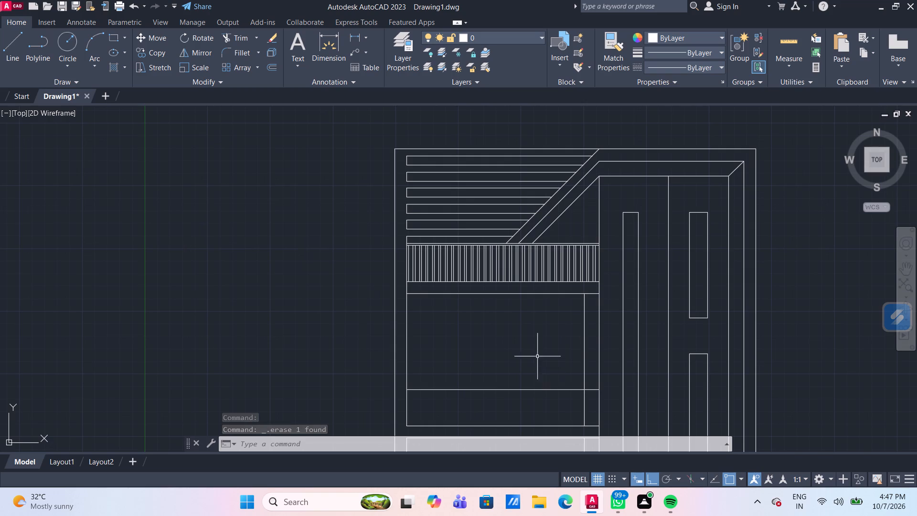
middle_drag(531, 325, 502, 271)
scroll(528, 227, up, 3)
scroll(667, 157, up, 1)
scroll(662, 160, down, 1)
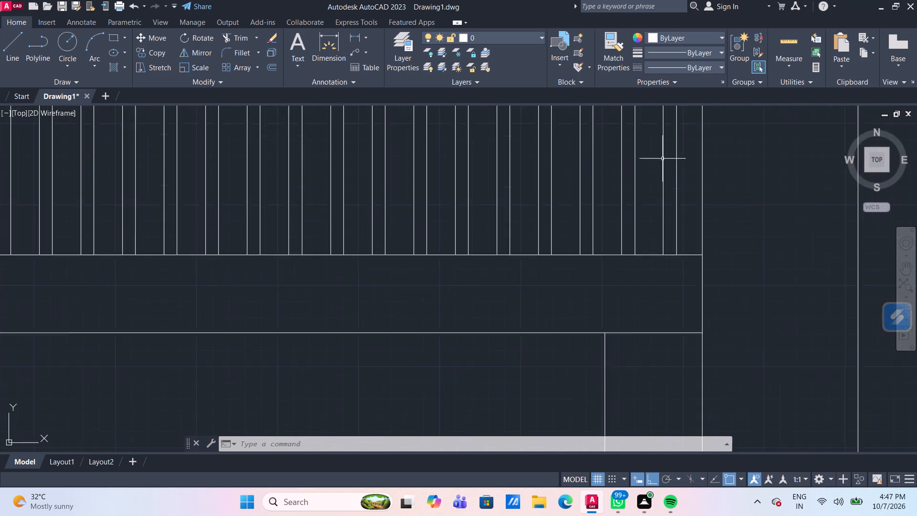
middle_drag(660, 164, 556, 264)
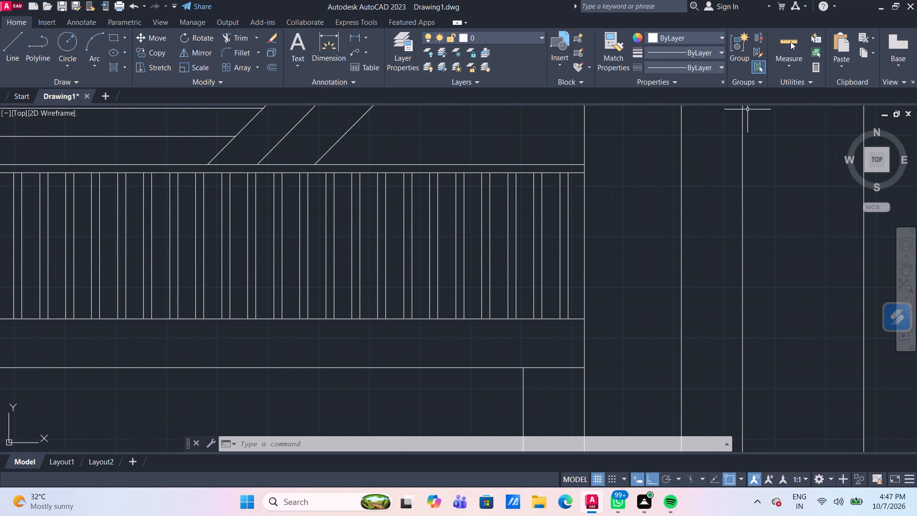
click(790, 42)
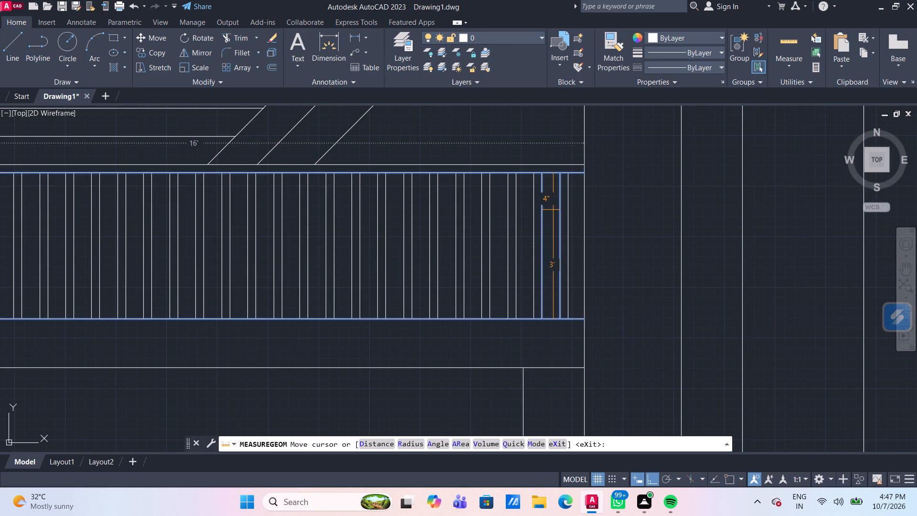
scroll(553, 210, down, 2)
key(Escape)
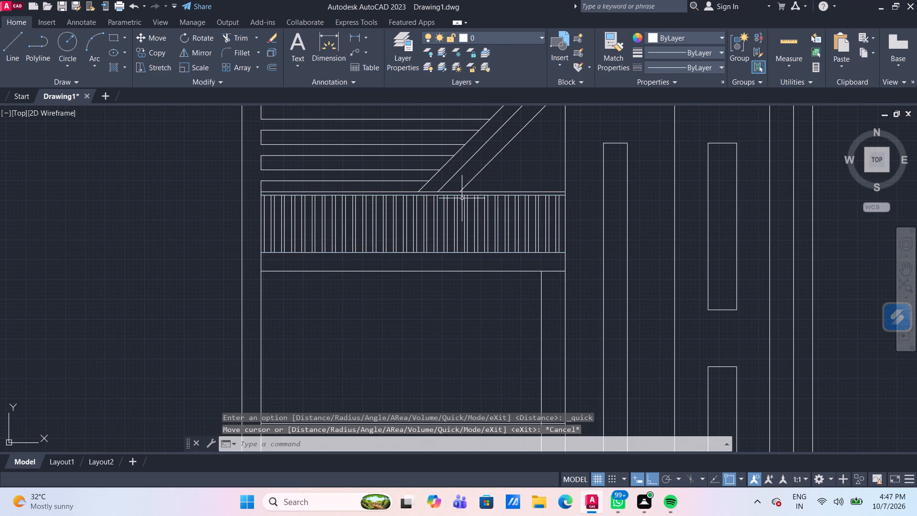
Copy all the upper railing's vertical lines straight down 12'-0" onto the lower railing band, using the first line's lower endpoint as base point.
scroll(505, 202, up, 1)
click(596, 235)
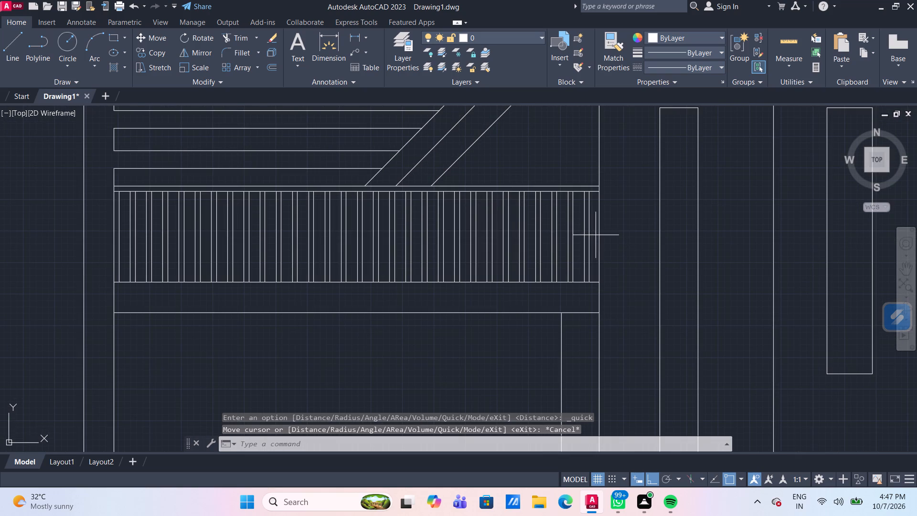
click(117, 215)
scroll(197, 294, down, 3)
scroll(289, 364, down, 2)
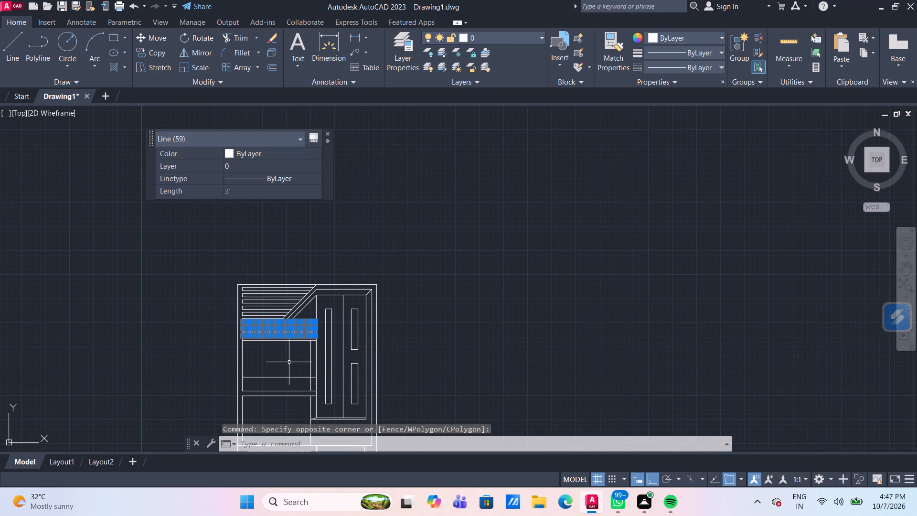
middle_drag(291, 360, 303, 304)
scroll(307, 305, up, 1)
scroll(503, 289, down, 1)
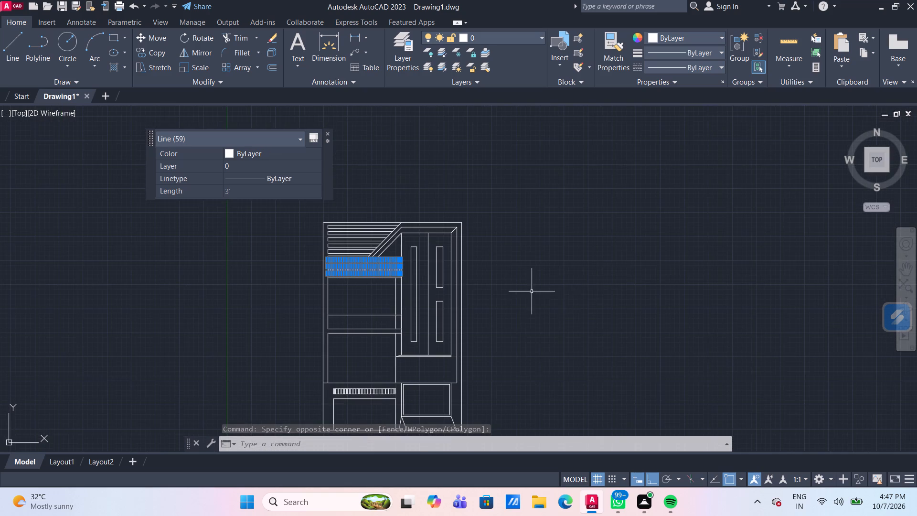
middle_drag(602, 271, 625, 144)
middle_drag(608, 220, 618, 277)
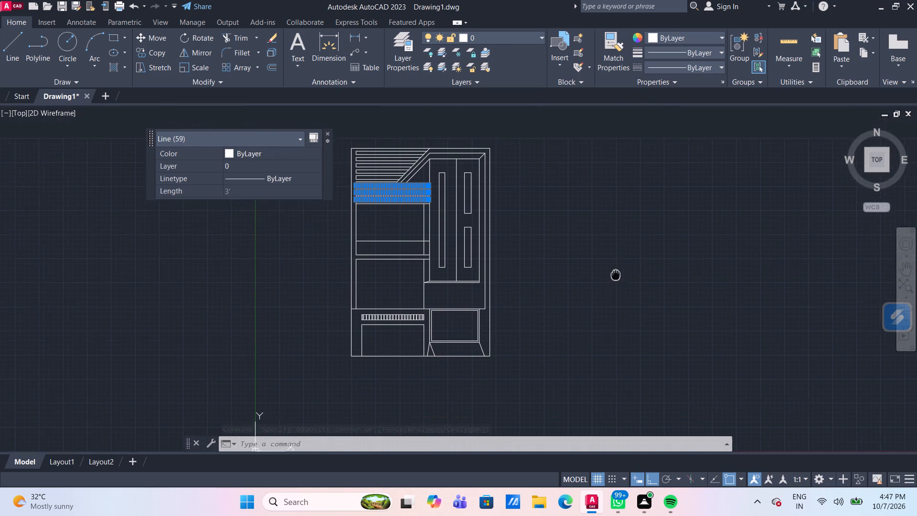
middle_drag(618, 277, 618, 279)
text(CO)
key(Return)
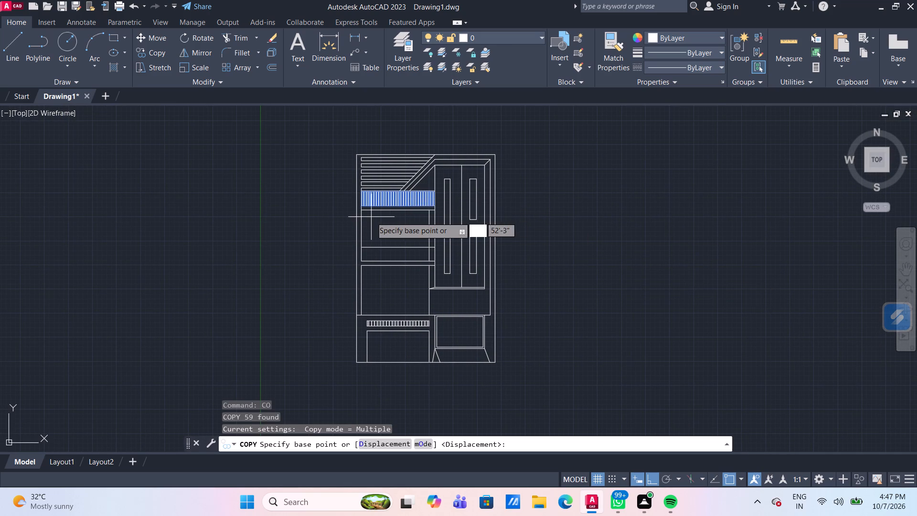
scroll(369, 217, up, 3)
scroll(336, 172, up, 1)
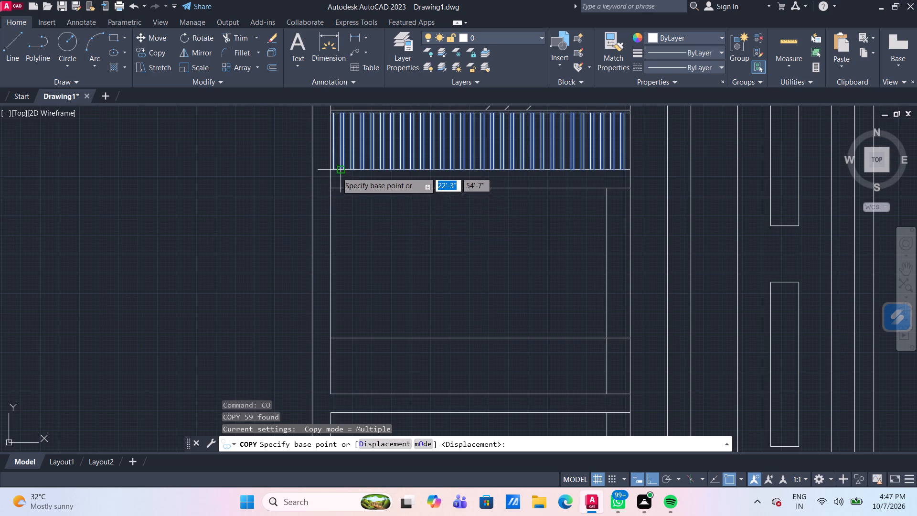
scroll(337, 172, up, 1)
click(325, 162)
scroll(342, 269, down, 3)
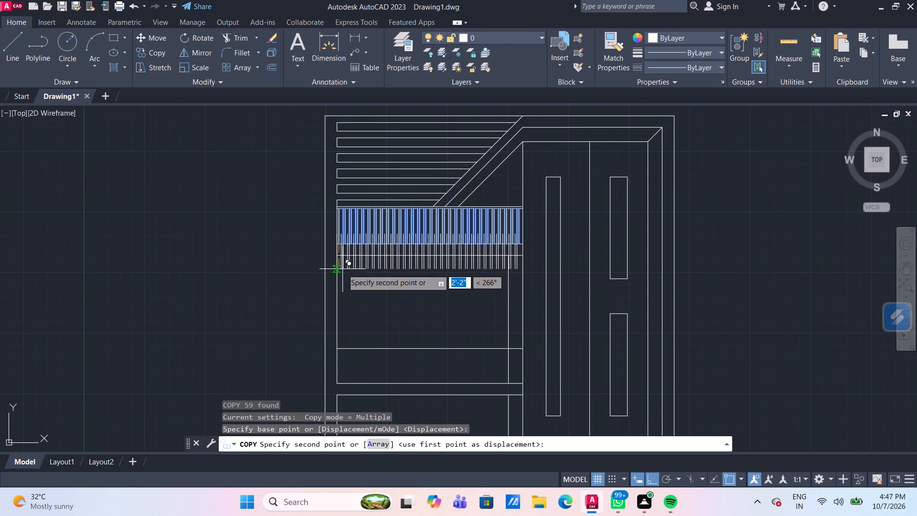
scroll(340, 358, up, 2)
middle_drag(341, 366, 379, 244)
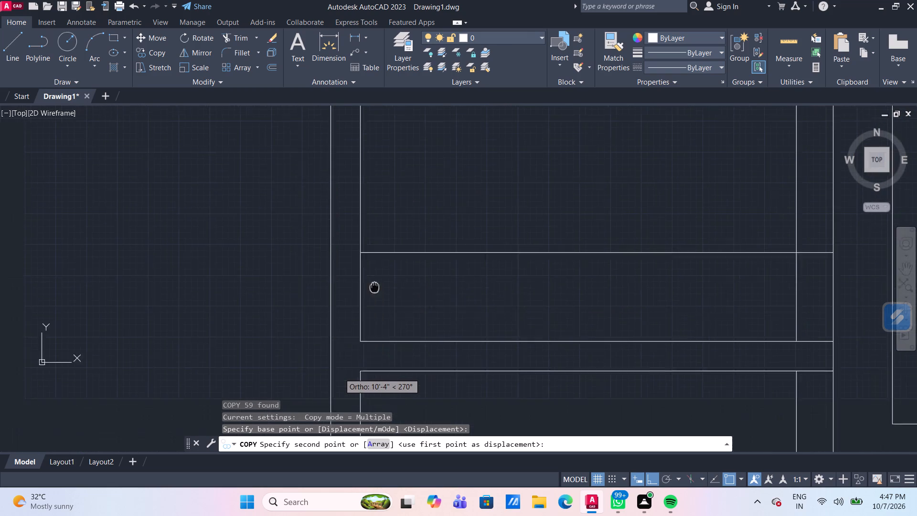
middle_drag(379, 244, 379, 243)
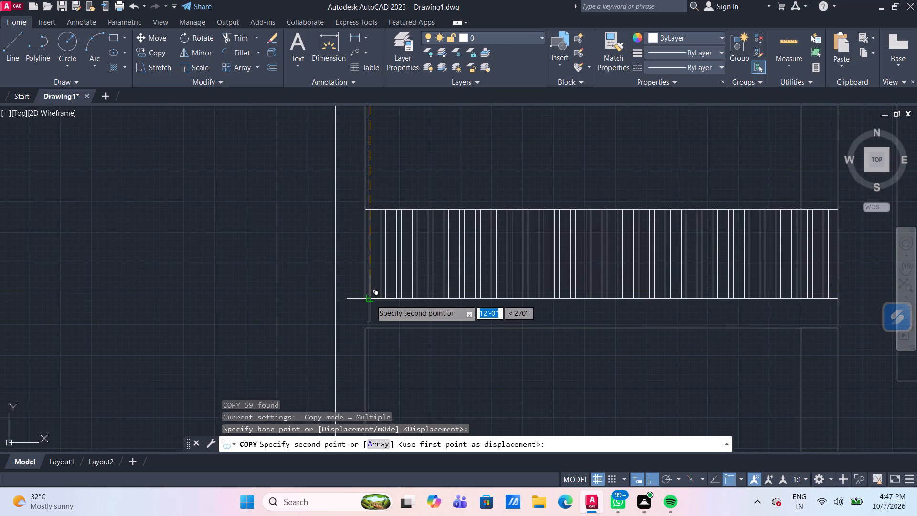
click(371, 300)
scroll(589, 204, down, 2)
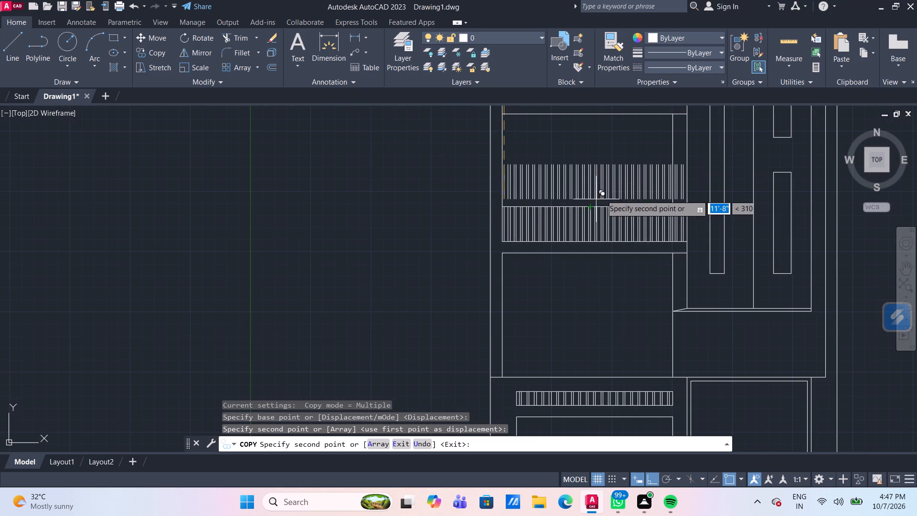
key(Escape)
Examine the copied vertical lines at the lower railing's right end and compare both railings within the whole elevation.
scroll(609, 186, down, 2)
scroll(653, 192, up, 3)
scroll(593, 225, up, 3)
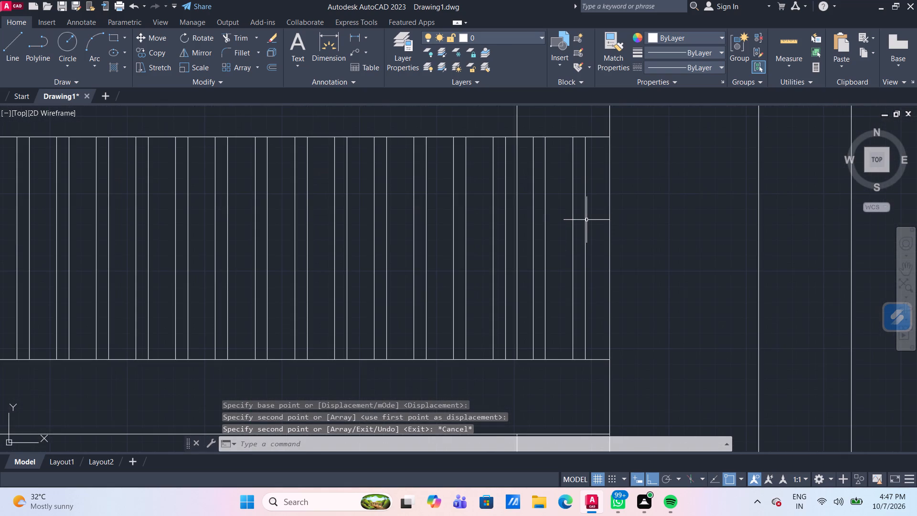
scroll(586, 221, down, 2)
middle_drag(654, 257, 575, 323)
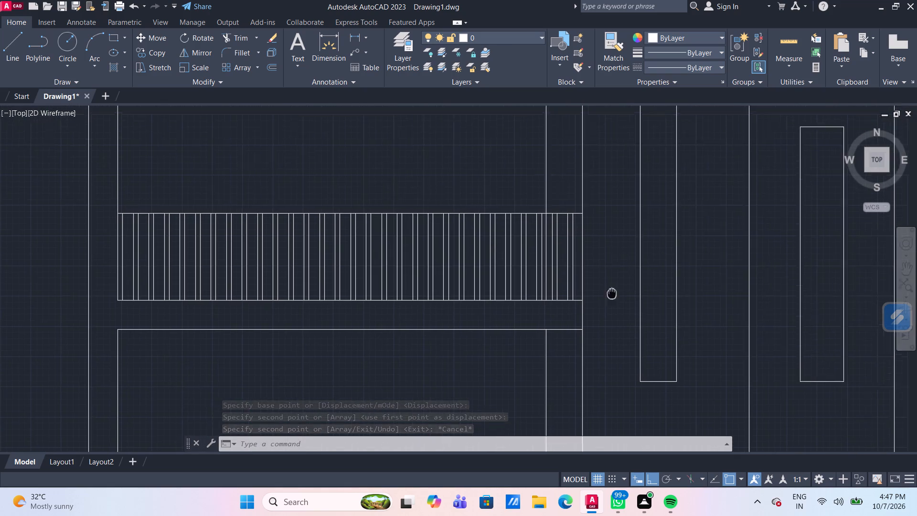
middle_drag(575, 323, 575, 324)
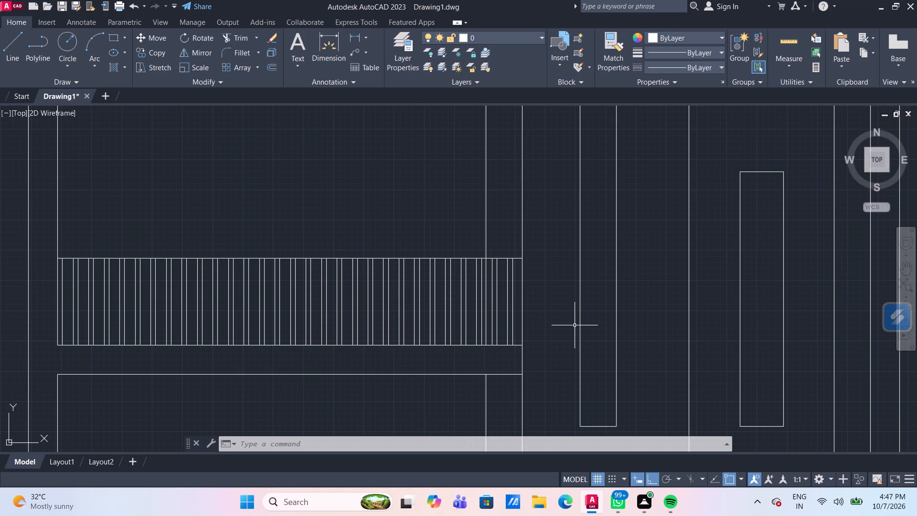
scroll(232, 210, down, 3)
middle_drag(283, 190, 367, 243)
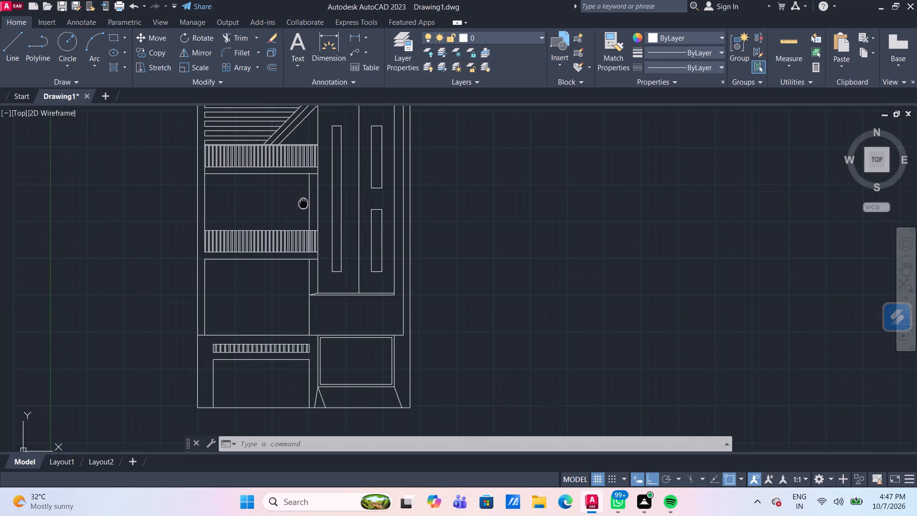
middle_drag(367, 243, 375, 247)
scroll(338, 237, up, 1)
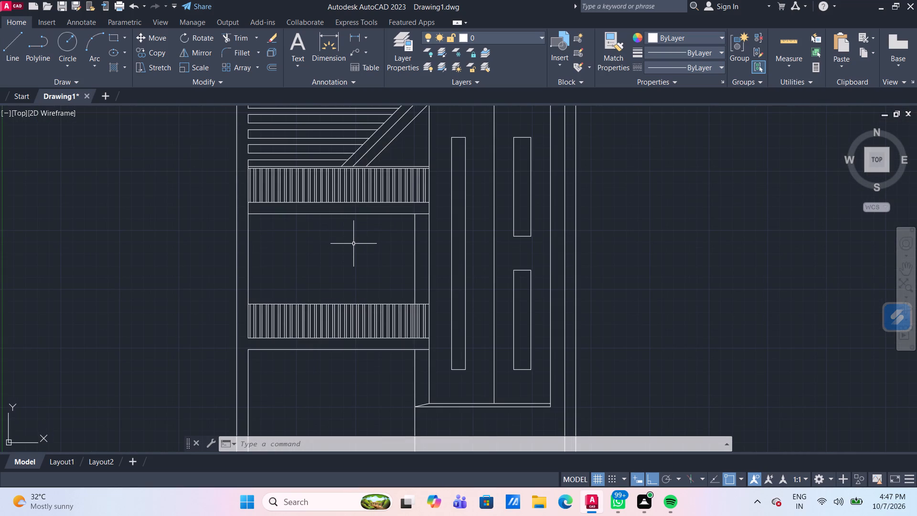
scroll(406, 231, down, 1)
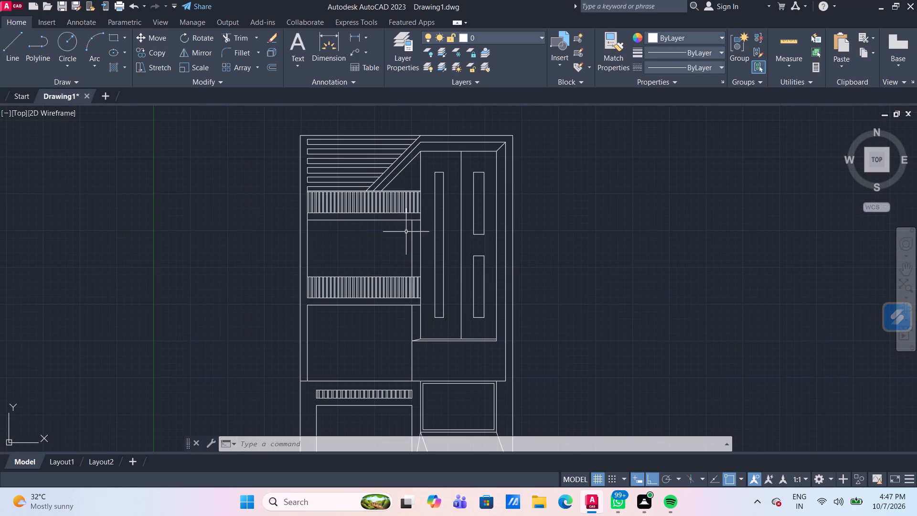
middle_drag(402, 247, 451, 241)
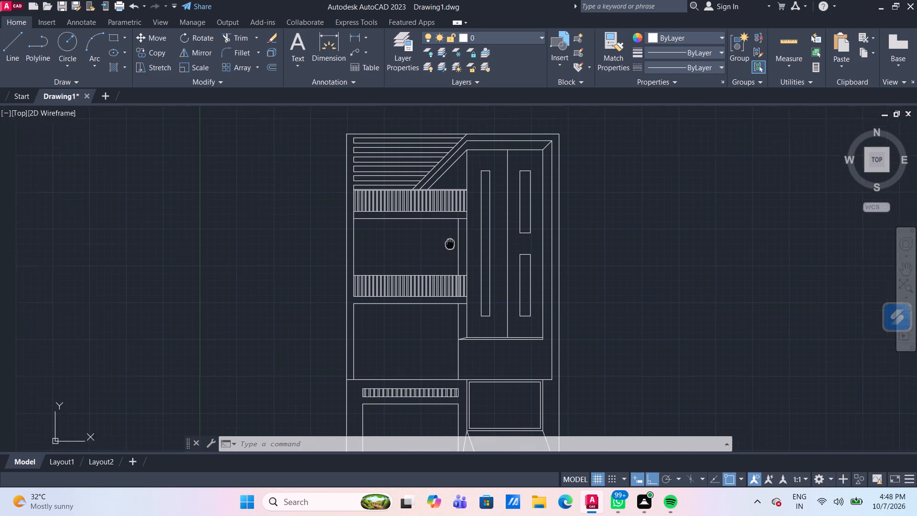
middle_drag(451, 241, 452, 232)
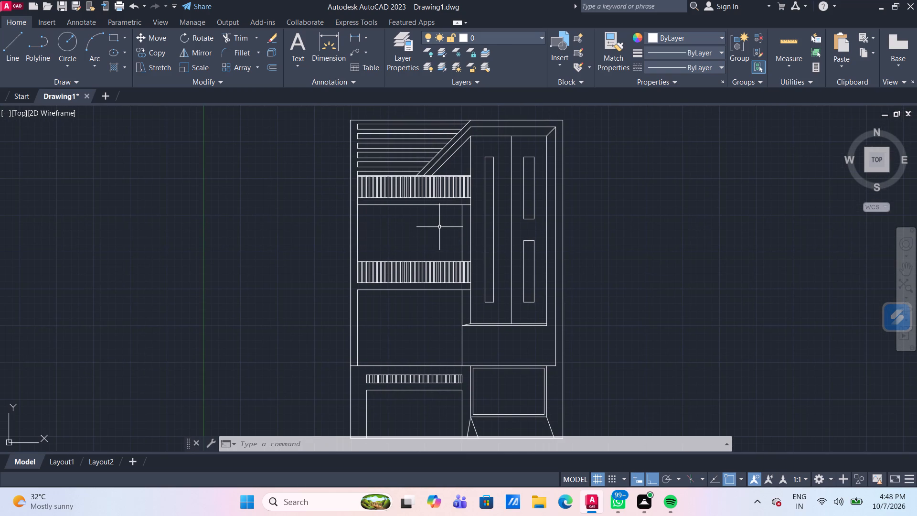
scroll(419, 214, up, 1)
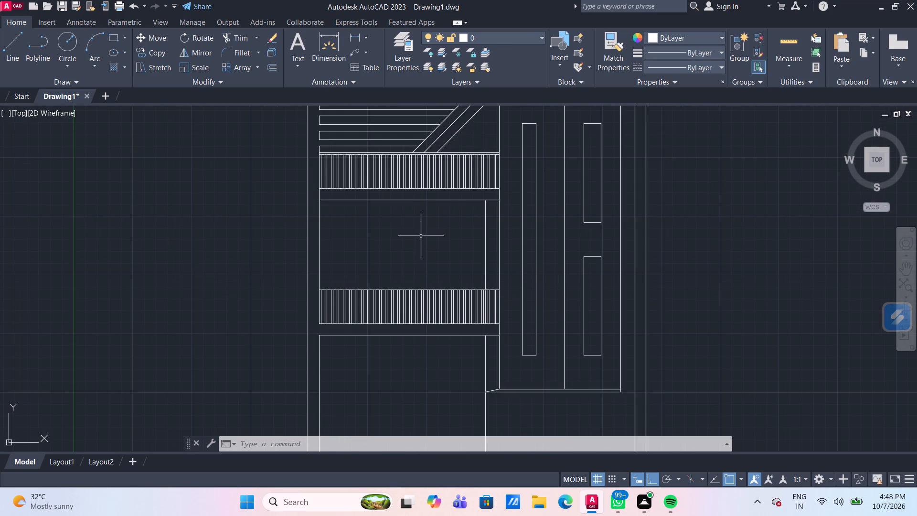
middle_drag(426, 232, 416, 198)
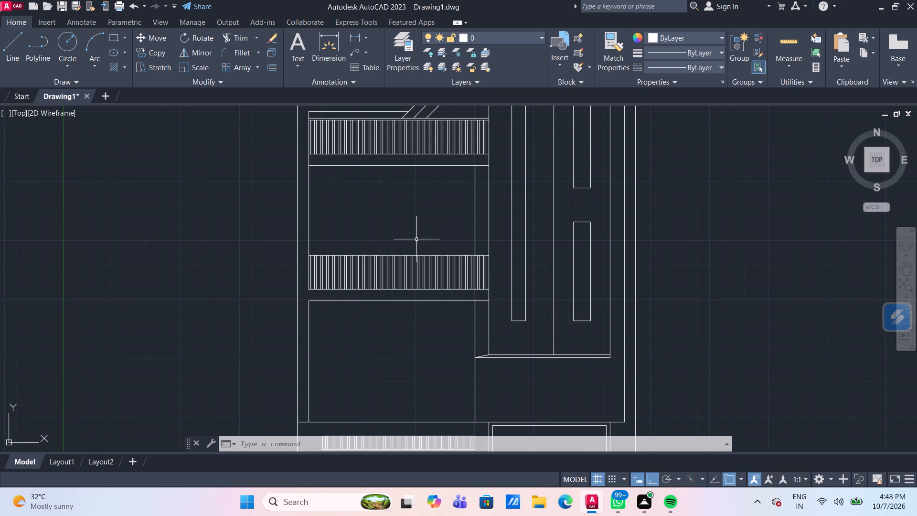
Offset the lower railing band's top edge 2" upward to form its top rail.
scroll(418, 254, up, 2)
key(o)
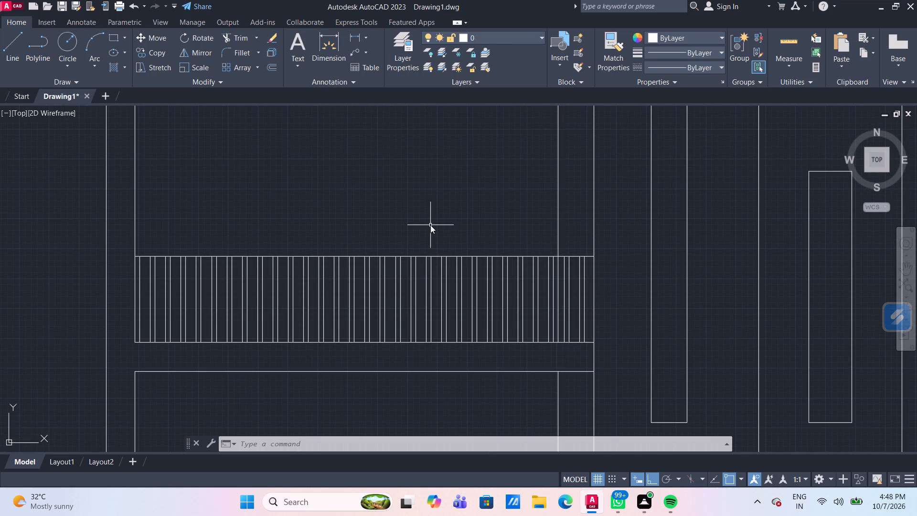
key(Return)
key(Return)
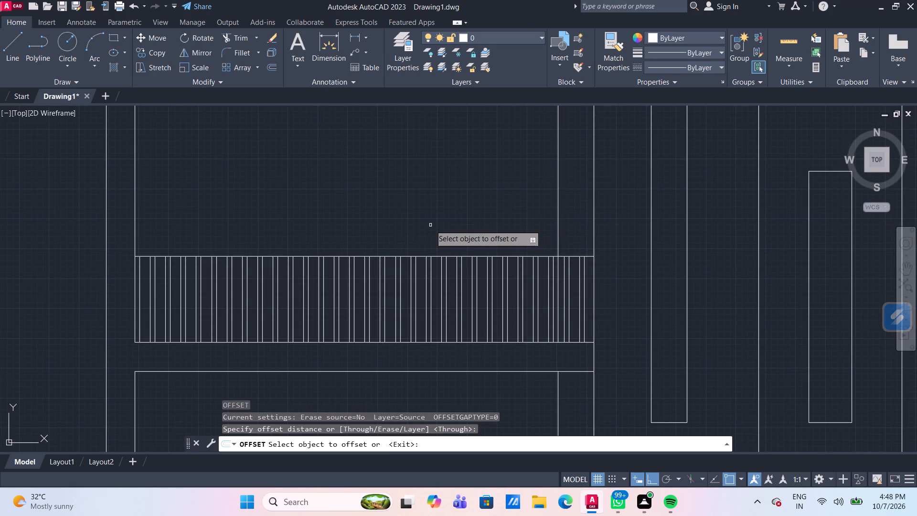
scroll(431, 260, up, 2)
click(439, 251)
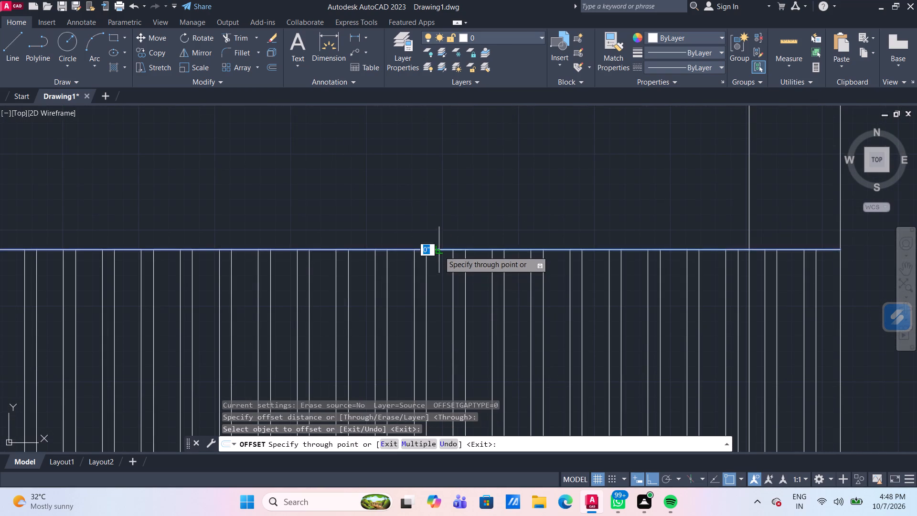
text(2")
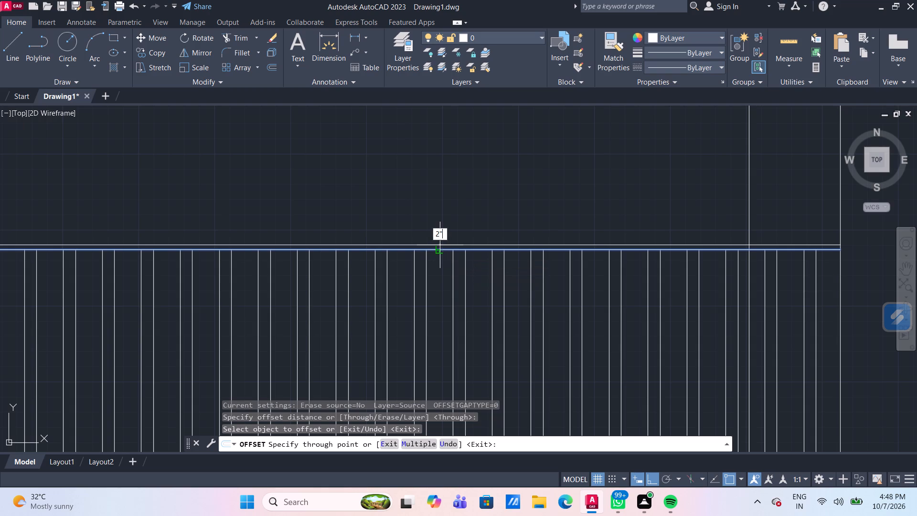
key(Return)
scroll(440, 245, down, 3)
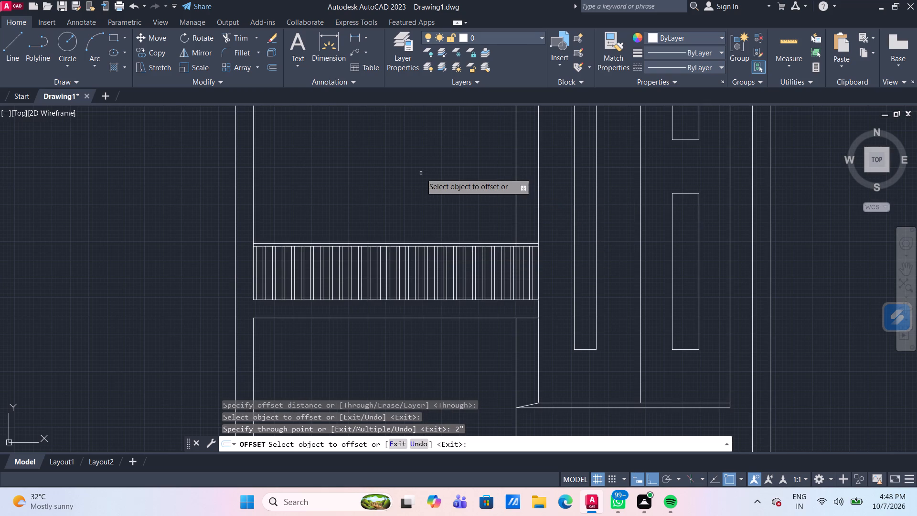
scroll(550, 238, up, 1)
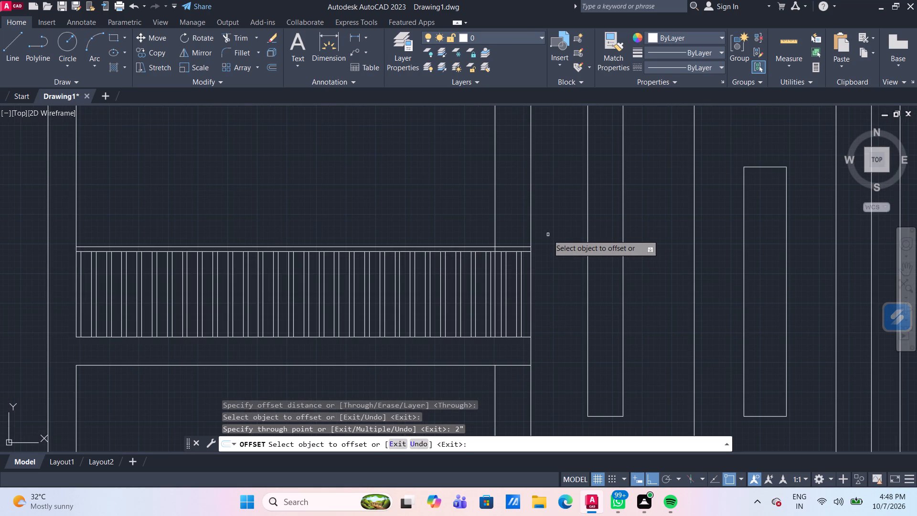
key(Escape)
Trim the vertical wall line where it crosses the lower railing's 2" top rail near the right end.
text(TR)
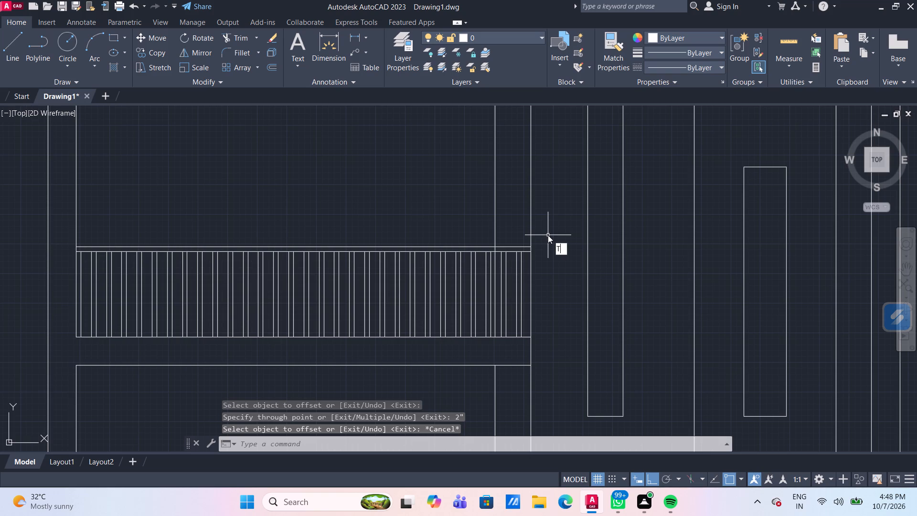
key(Return)
scroll(509, 236, up, 3)
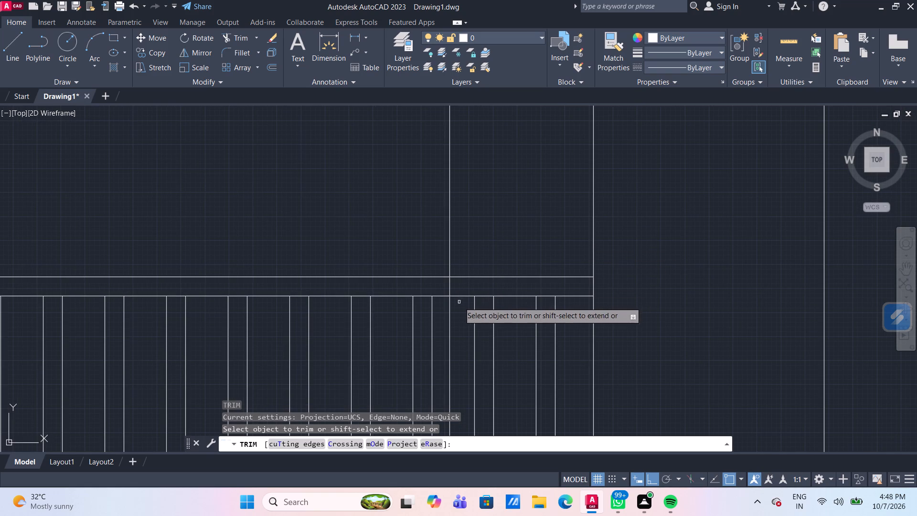
click(448, 286)
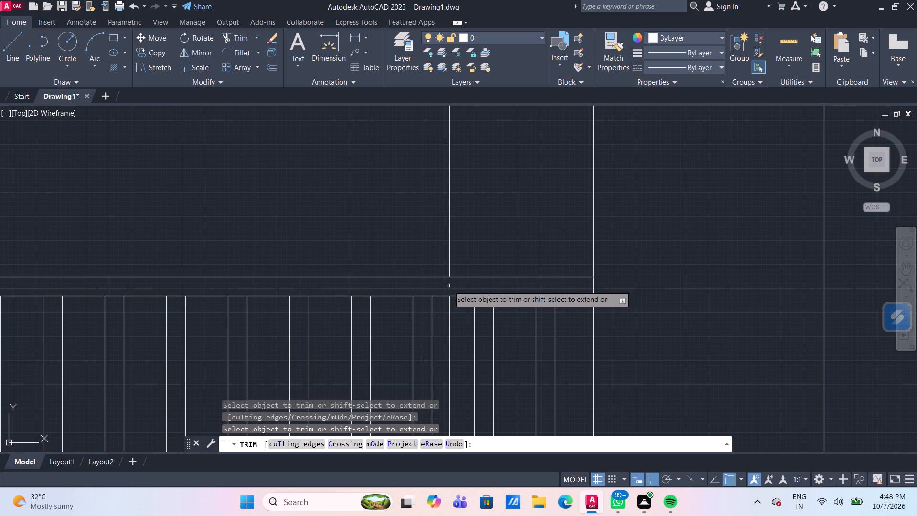
scroll(448, 286, down, 2)
scroll(494, 264, down, 4)
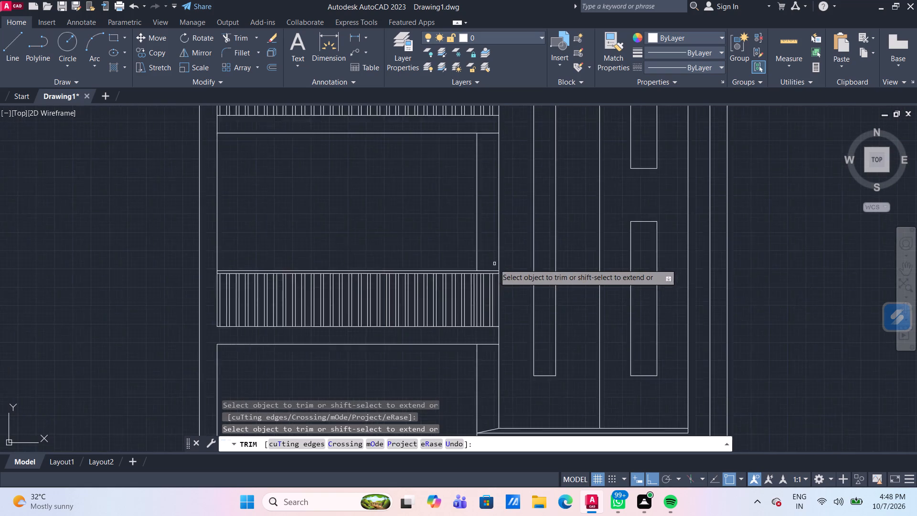
key(Escape)
Offset the top edge of the opening between the two railings 1' downward.
scroll(438, 208, down, 1)
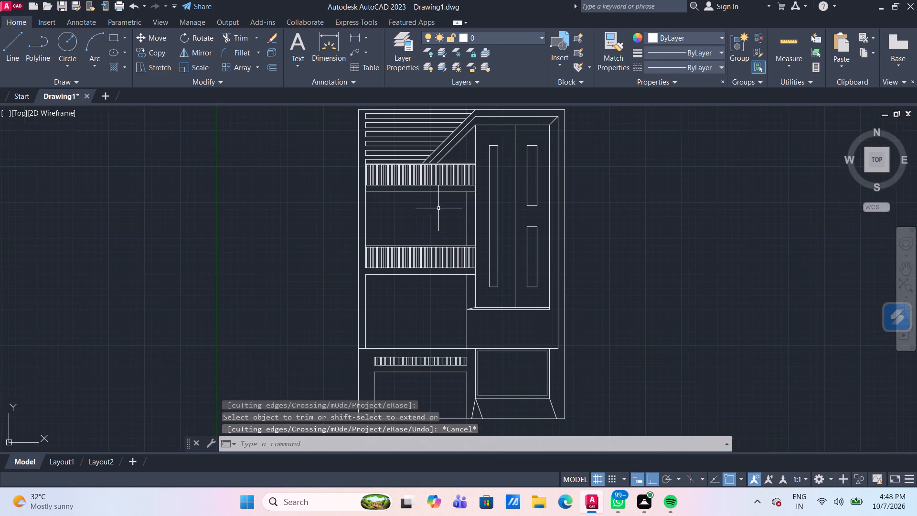
middle_drag(437, 215, 436, 260)
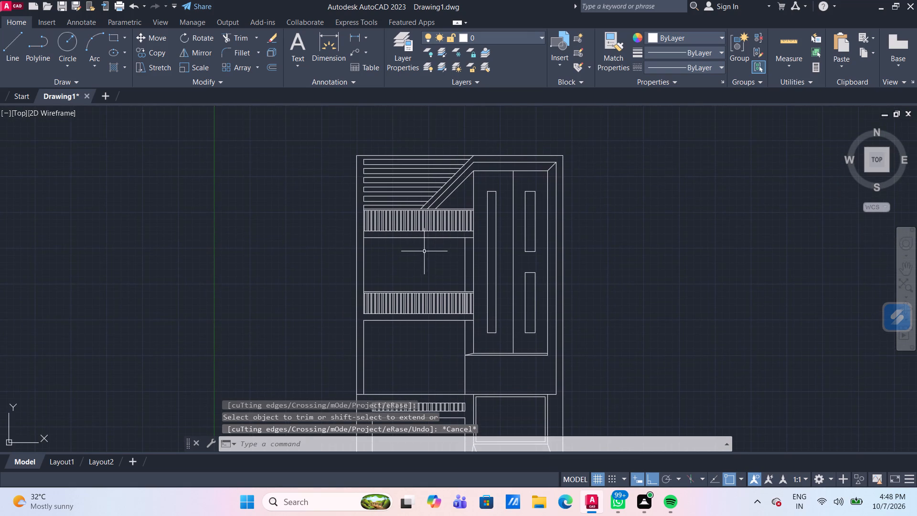
scroll(424, 251, up, 1)
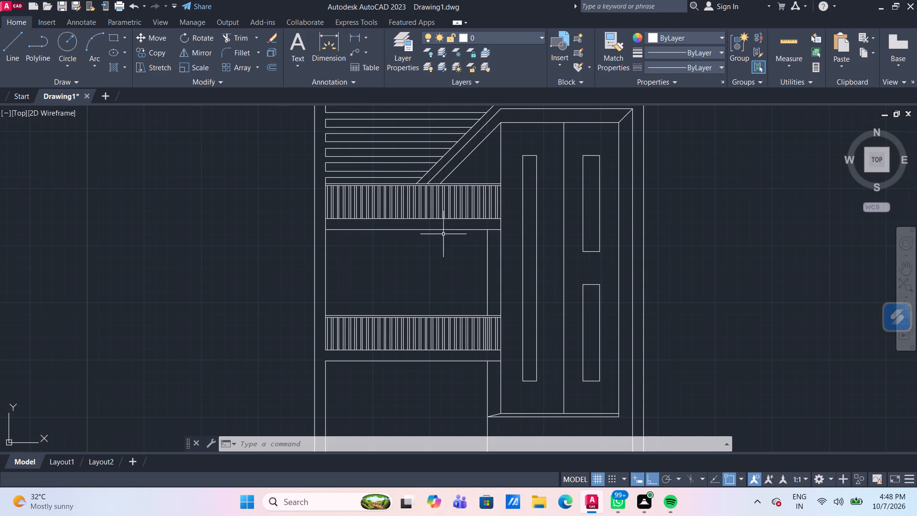
scroll(458, 245, up, 2)
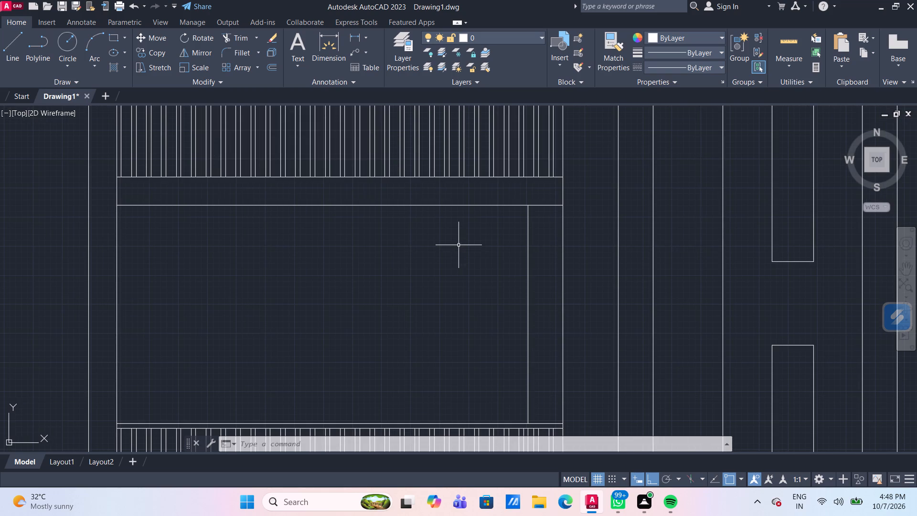
key(o)
key(Return)
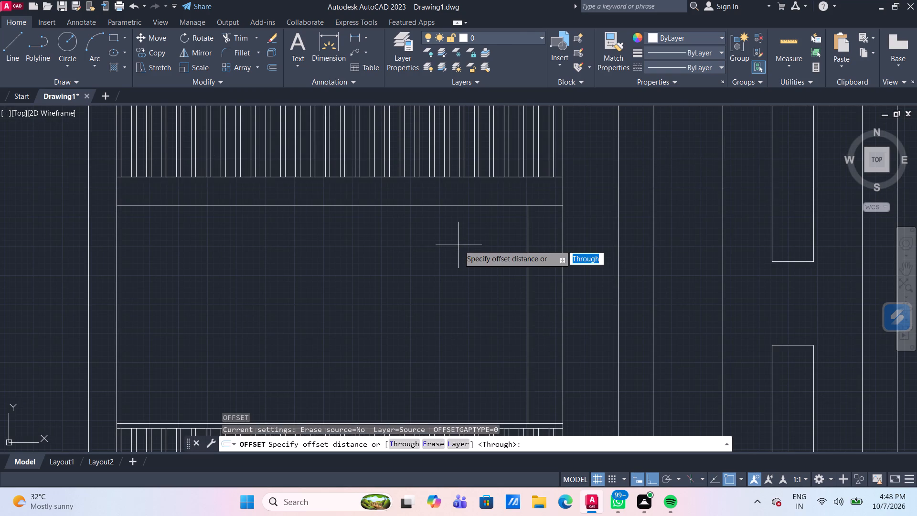
key(Return)
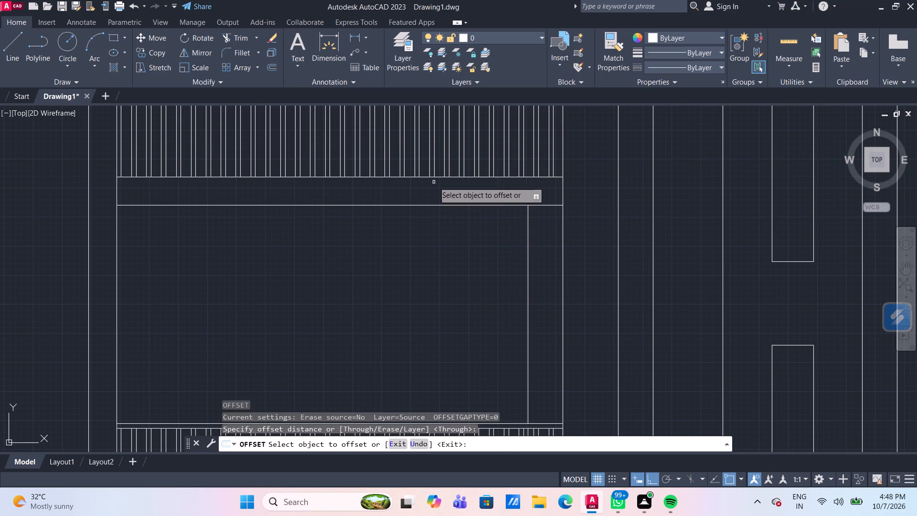
scroll(434, 182, down, 1)
click(430, 197)
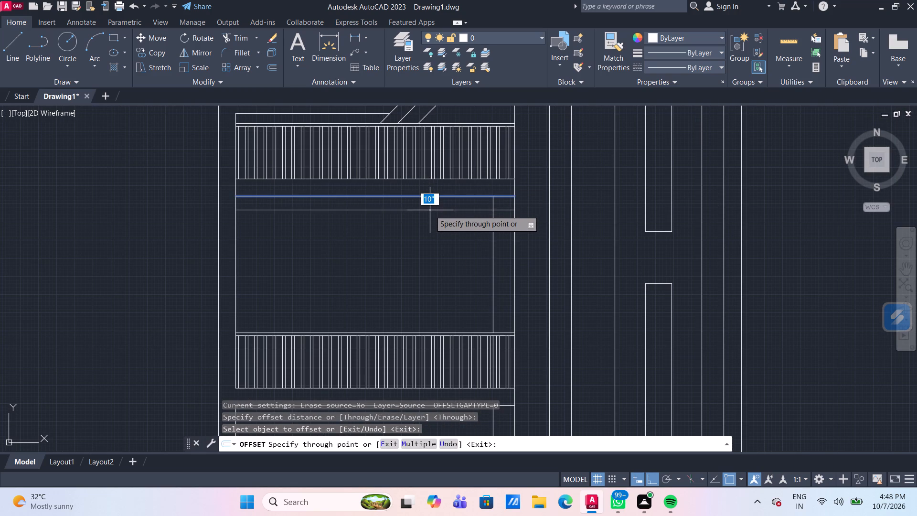
text(1')
key(Return)
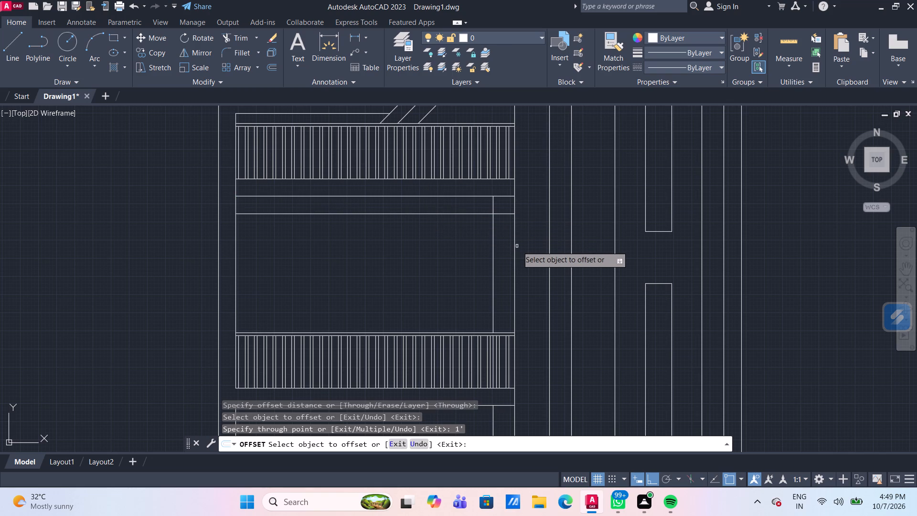
Offset the opening's inner right vertical line 3" outward towards the wall edge and erase the original line.
scroll(504, 236, up, 2)
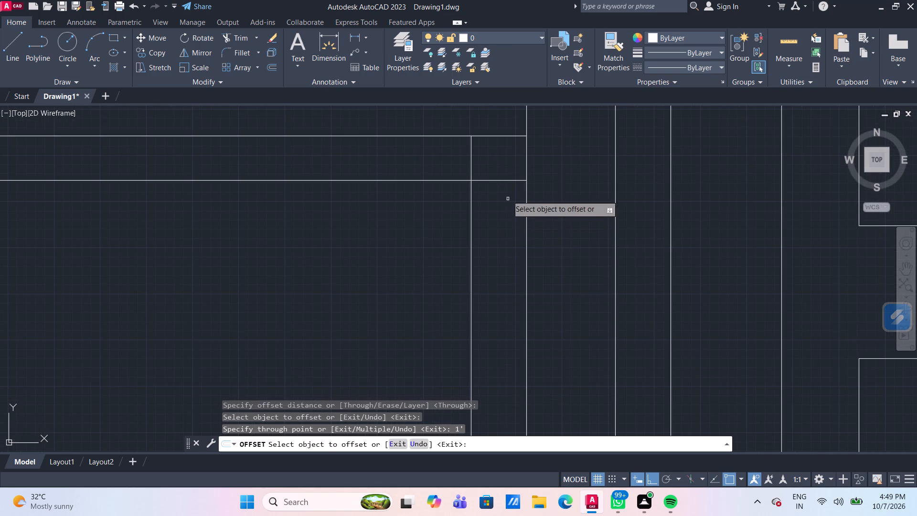
click(471, 160)
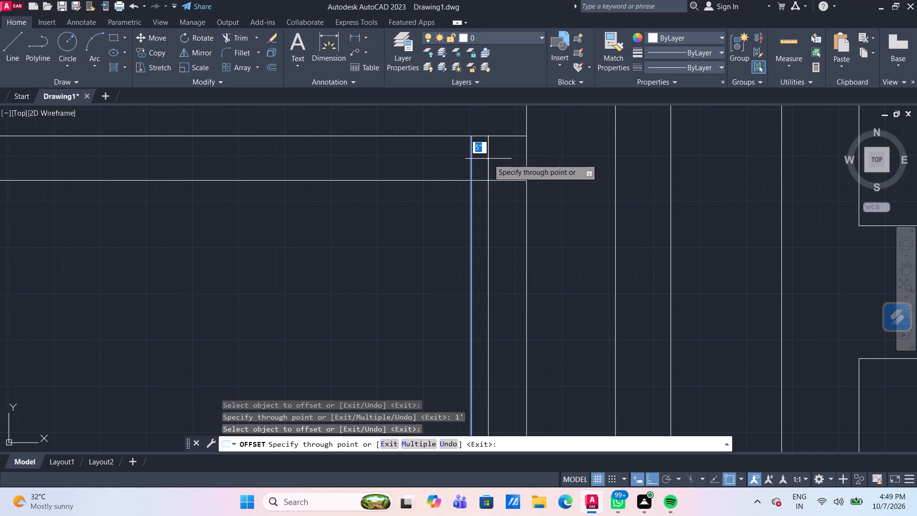
text(3")
key(Return)
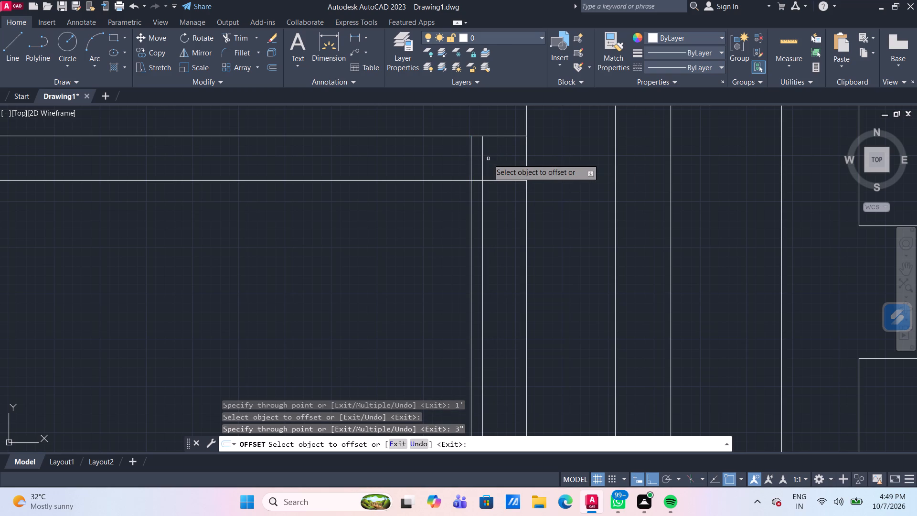
scroll(447, 258, down, 1)
key(Escape)
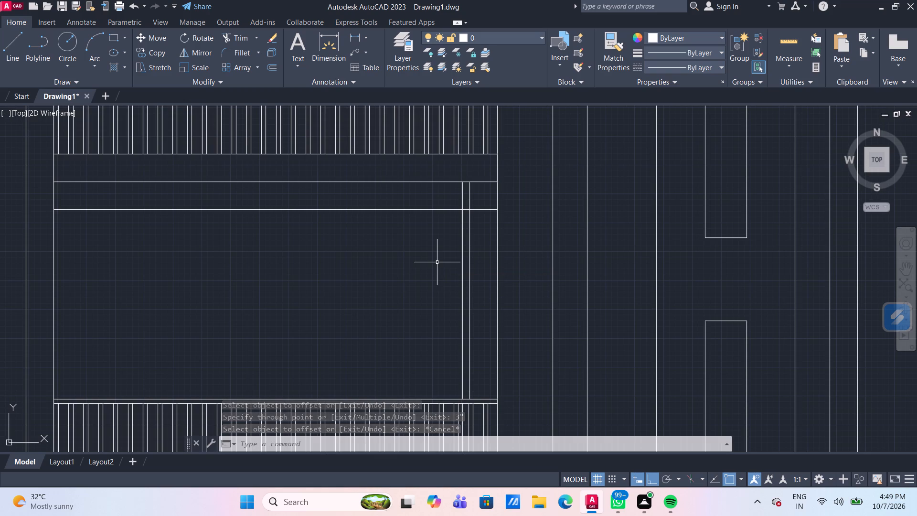
click(463, 242)
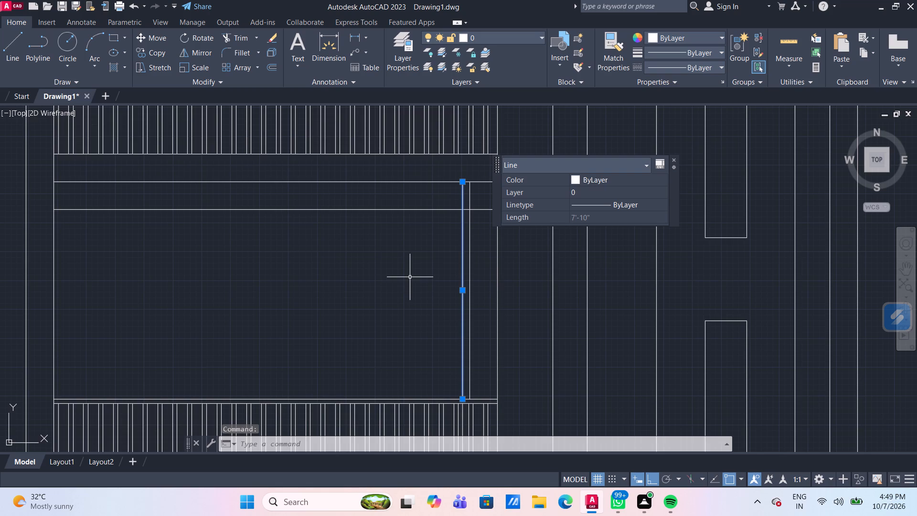
key(Delete)
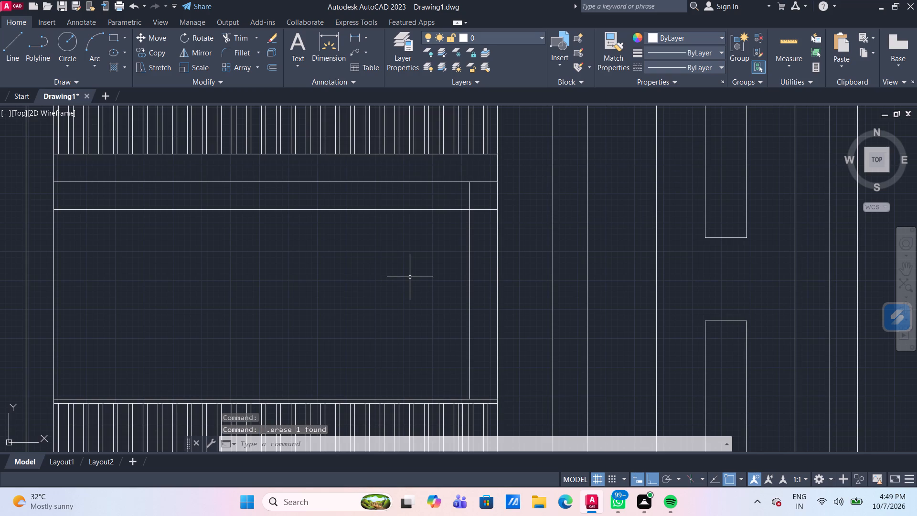
Trim the offset horizontal and vertical lines past their intersection to form a clean corner at the opening's upper right.
text(TR)
key(Return)
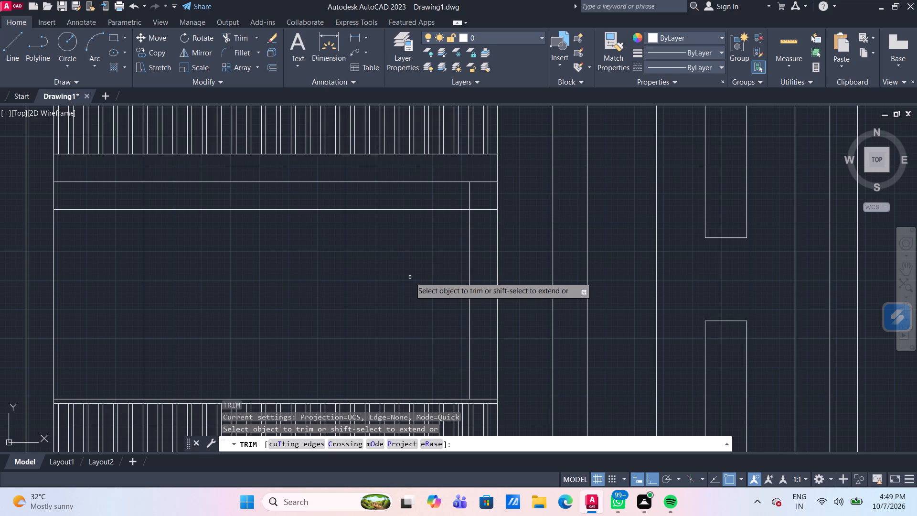
click(483, 212)
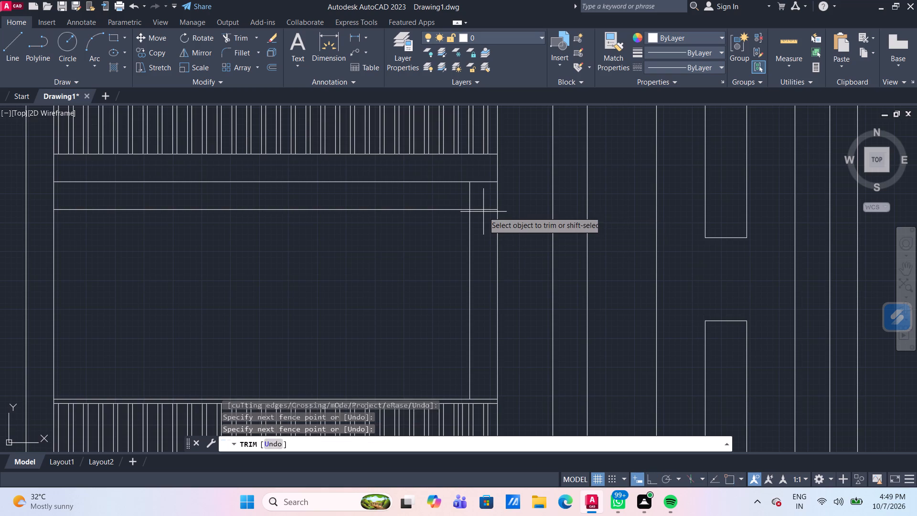
click(464, 191)
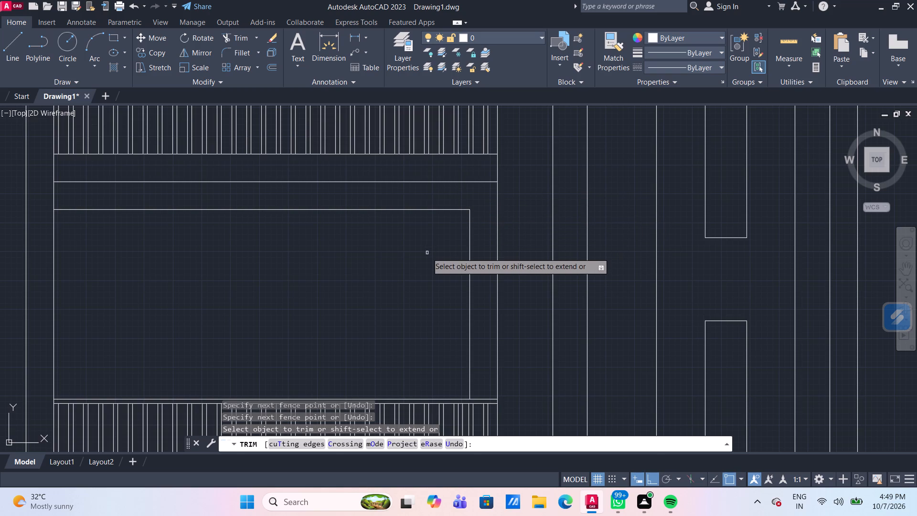
key(Escape)
Draw a diagonal line from the opening's inner upper-right corner to its outer upper-right corner.
key(l)
key(Return)
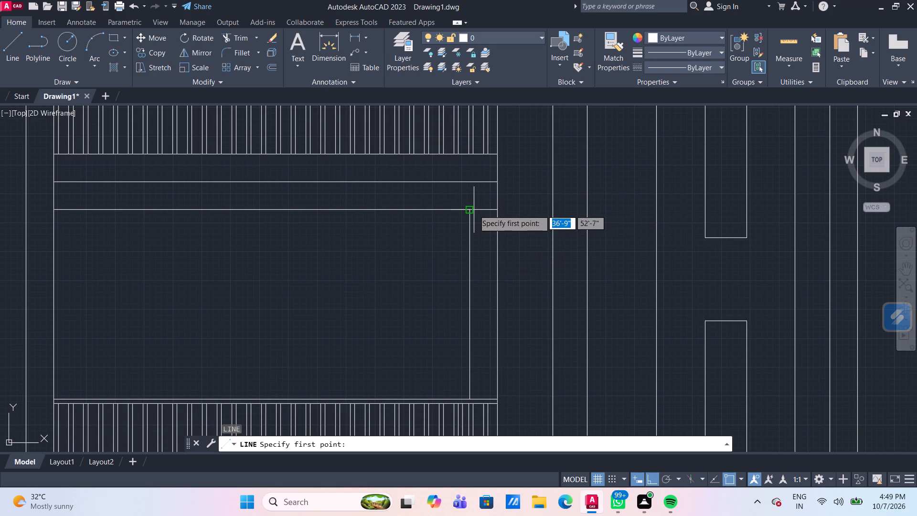
click(470, 211)
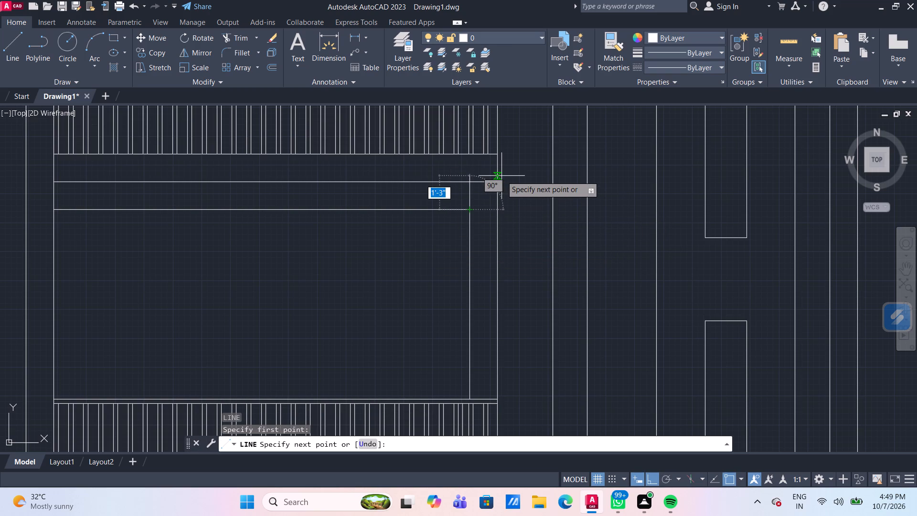
click(499, 181)
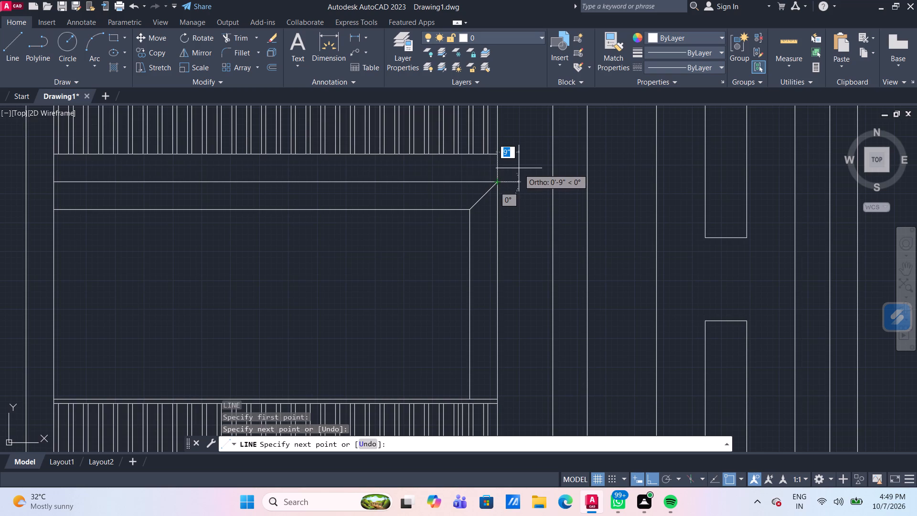
key(Escape)
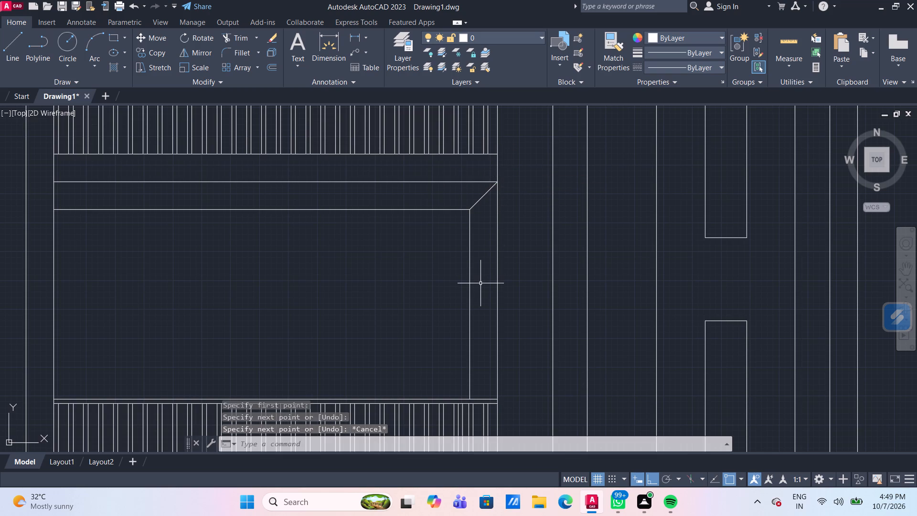
Examine the detailed opening between the railings and the storey below it within the whole elevation.
scroll(450, 303, down, 2)
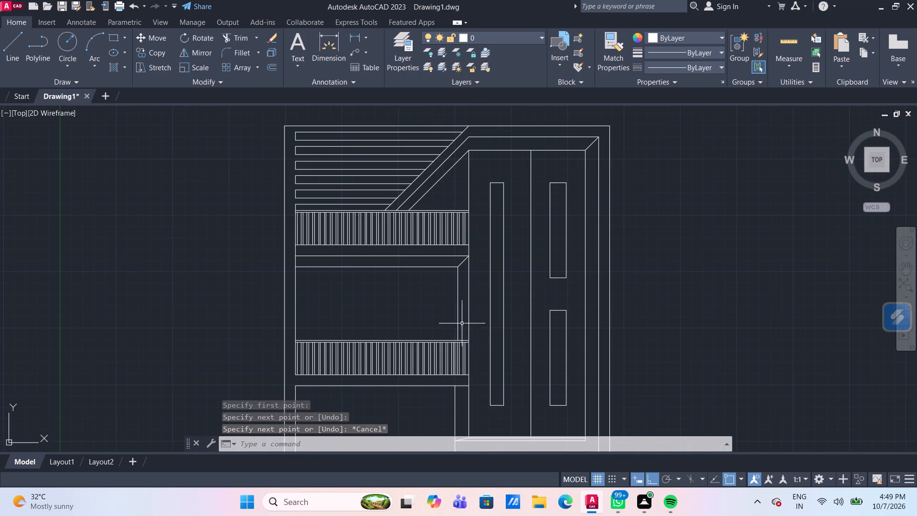
scroll(678, 325, down, 1)
middle_drag(676, 312, 669, 292)
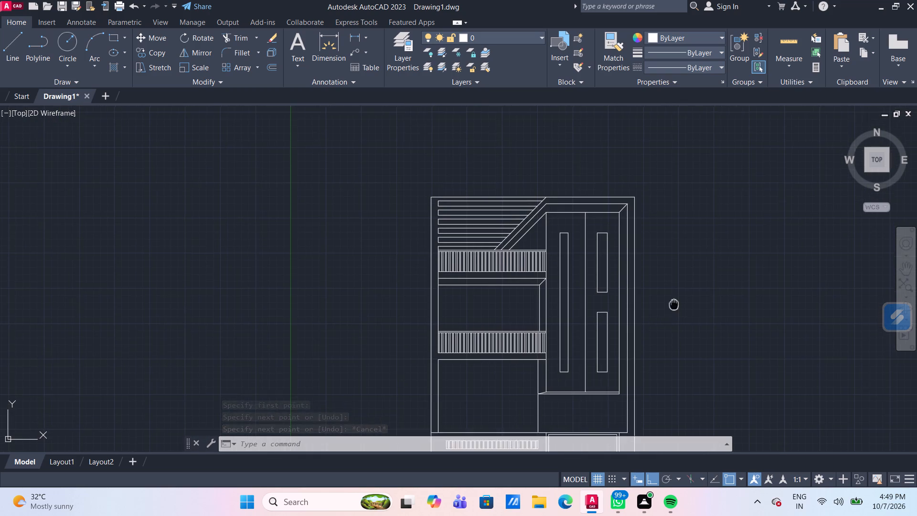
middle_drag(669, 292, 630, 246)
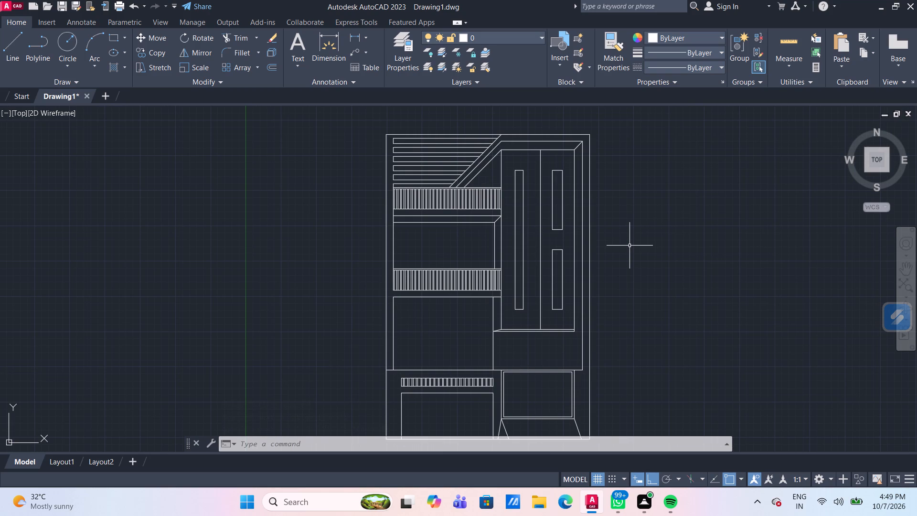
scroll(471, 250, up, 1)
middle_drag(458, 244, 450, 200)
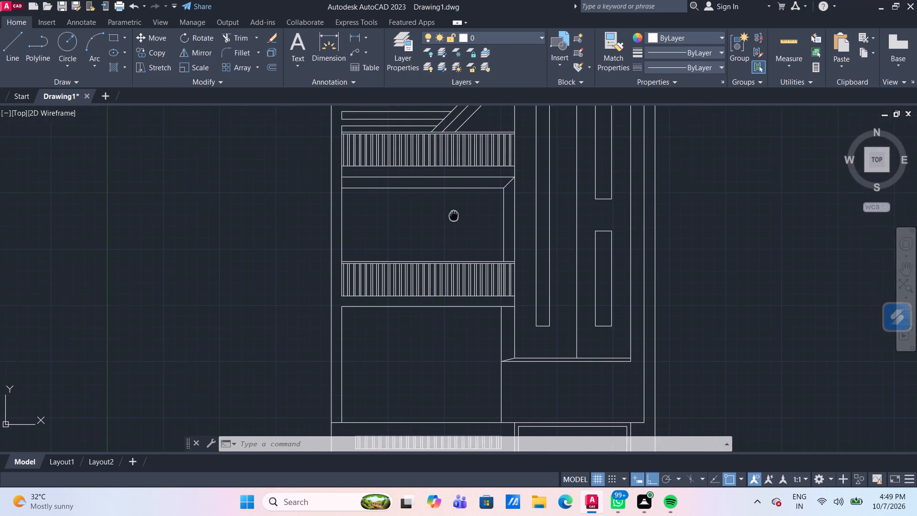
middle_drag(450, 200, 449, 198)
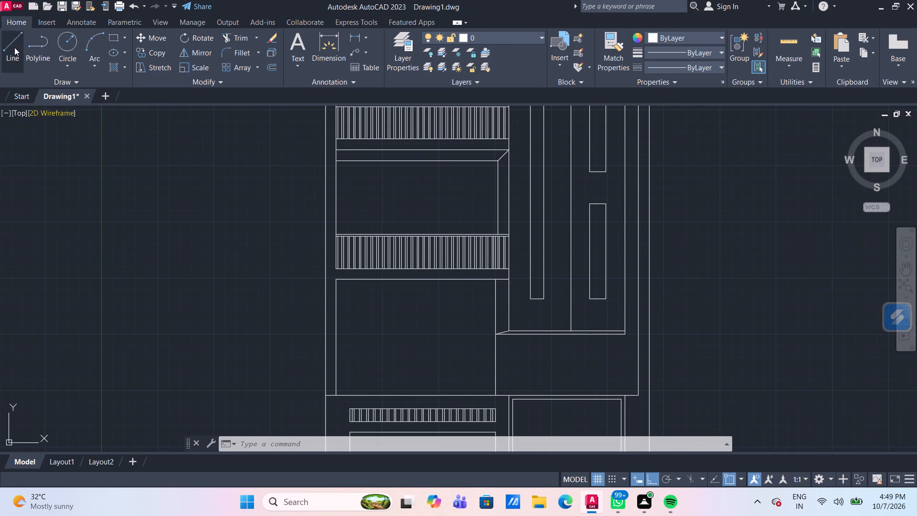
click(13, 48)
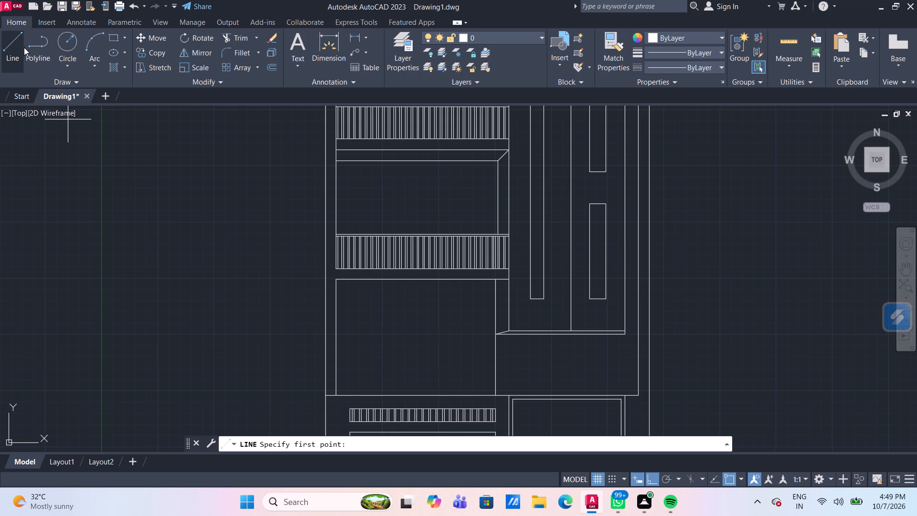
key(Escape)
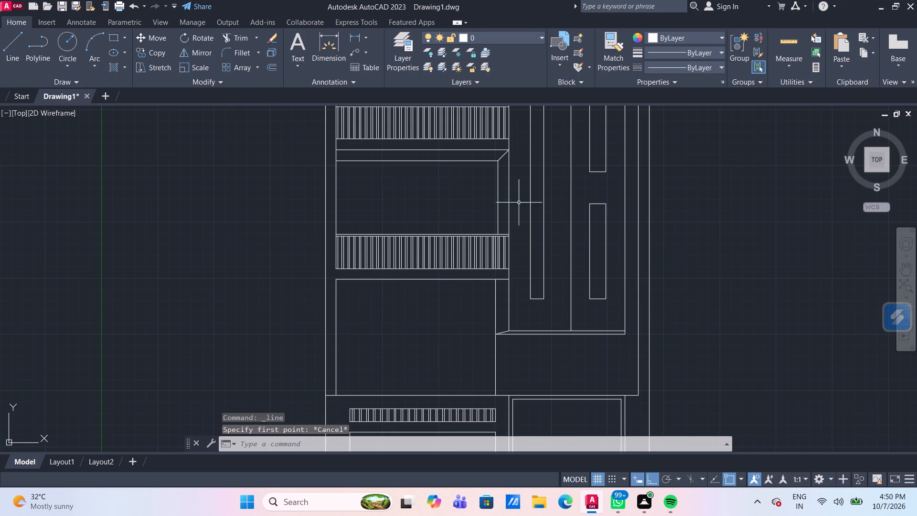
Offset the opening's inner right vertical line 6" inward into the opening.
scroll(459, 203, up, 1)
middle_drag(459, 203, 365, 203)
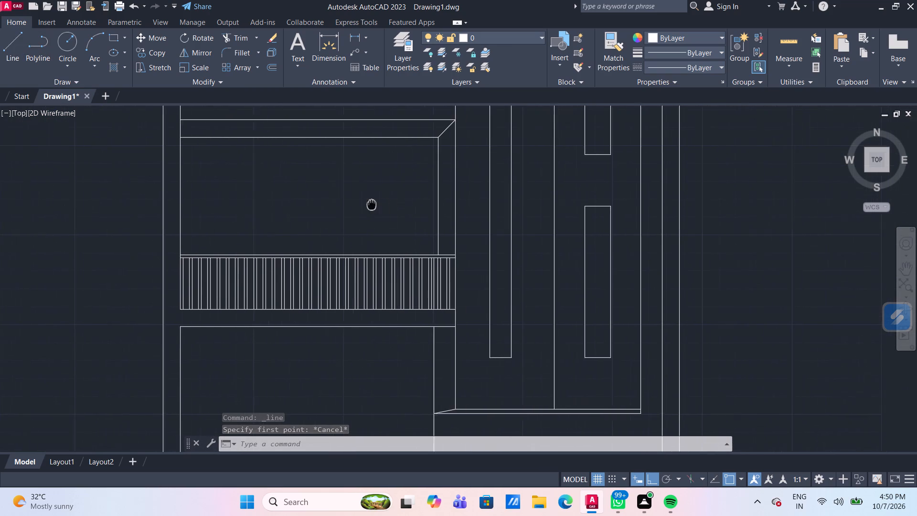
middle_drag(365, 203, 360, 201)
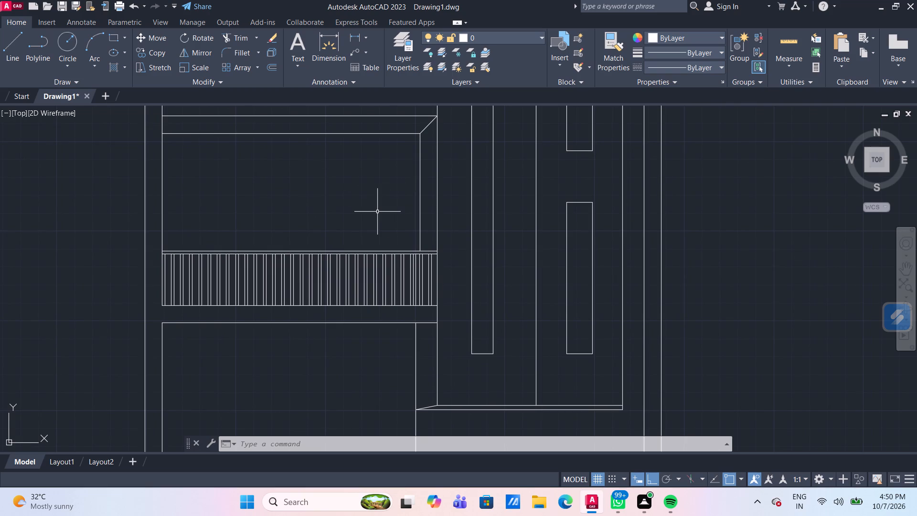
key(o)
key(Return)
key(Return)
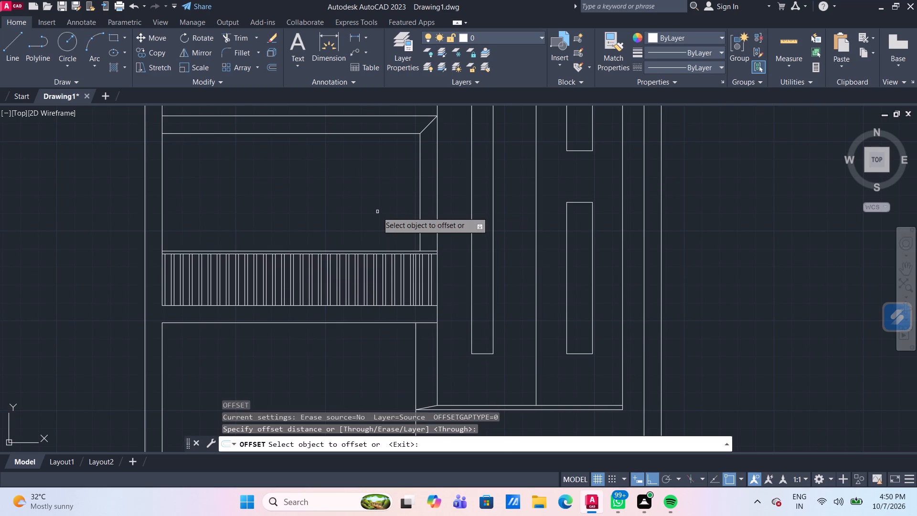
click(420, 218)
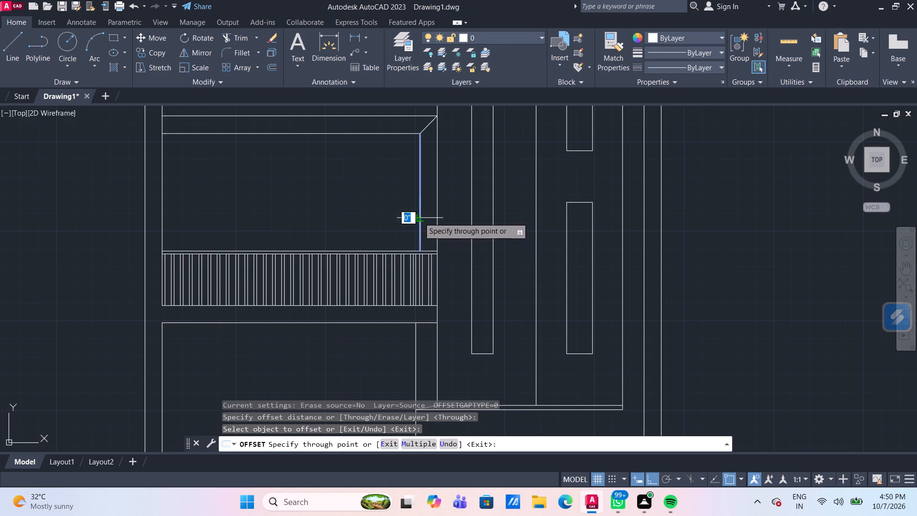
text(6")
key(Return)
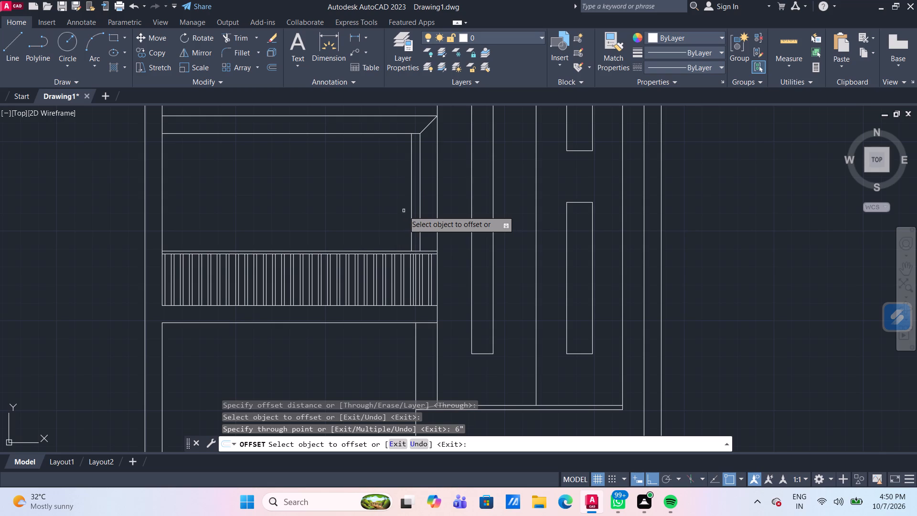
Offset the opening's inner top line 1'6" downward.
click(366, 133)
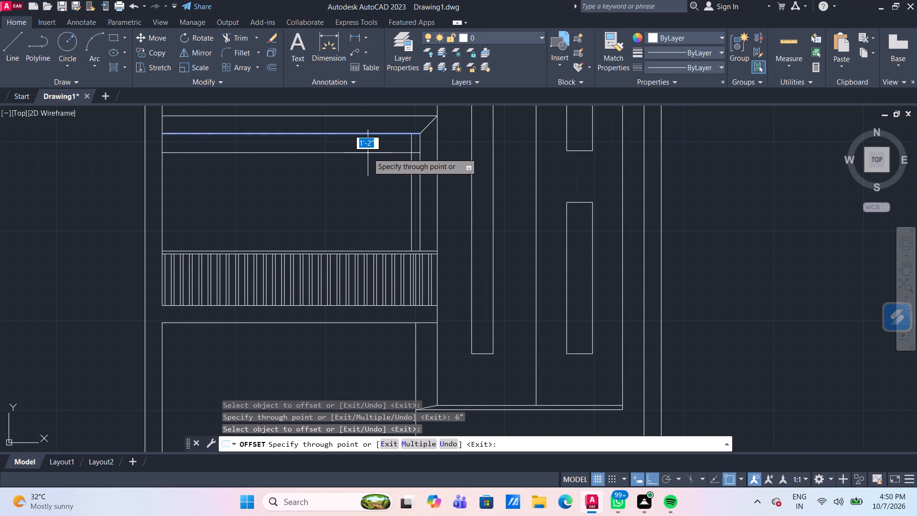
text(1'6")
key(Return)
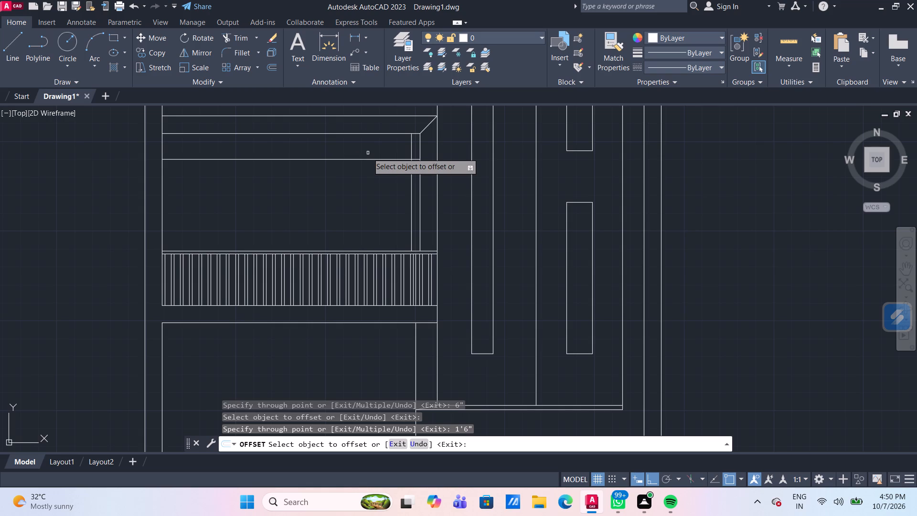
Offset the lower railing's bottom edge 7' upward into the opening.
click(398, 307)
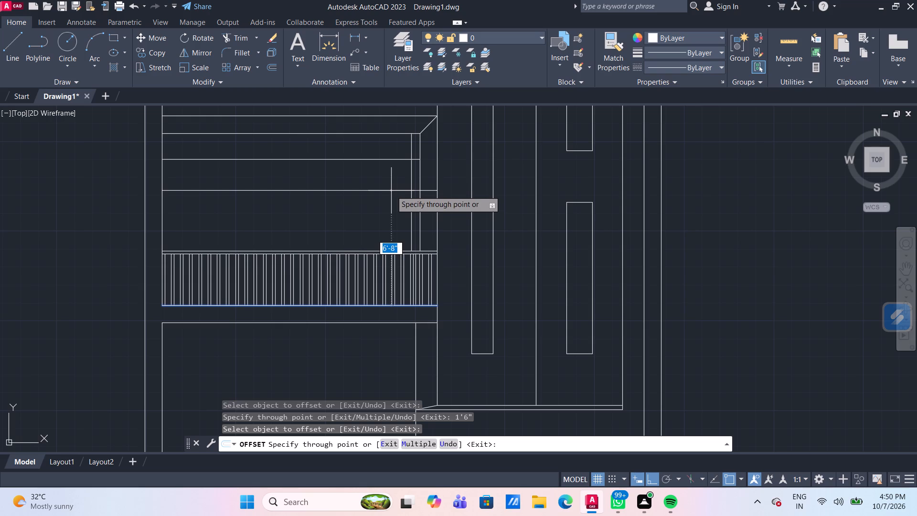
text(7')
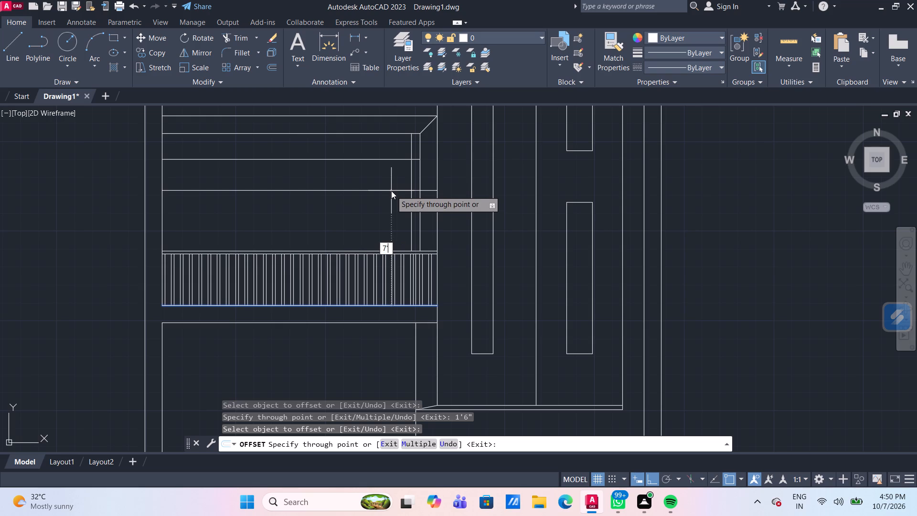
key(Return)
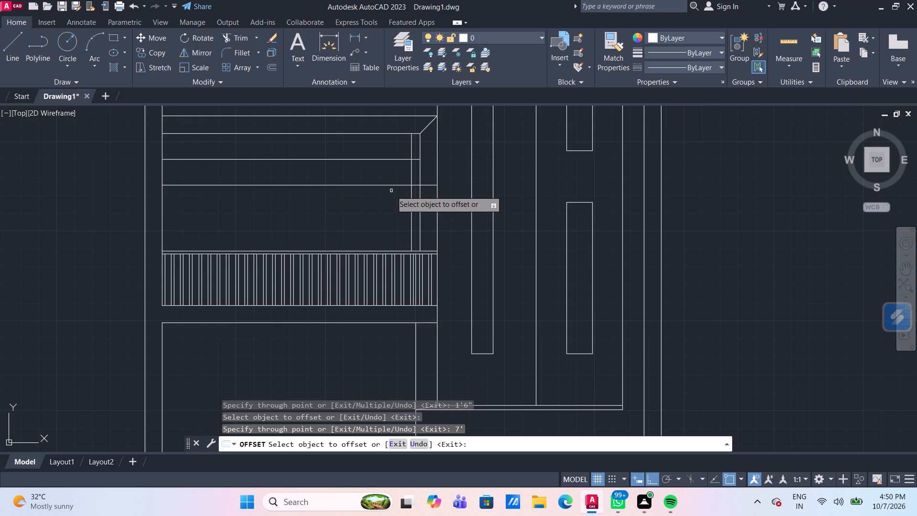
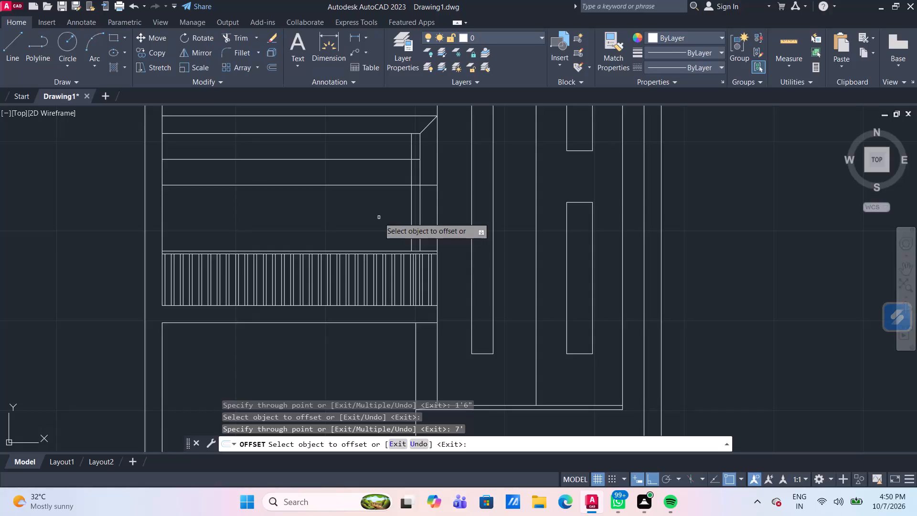
Offset the opening's inner right vertical line 1'6" inward into the opening.
key(Escape)
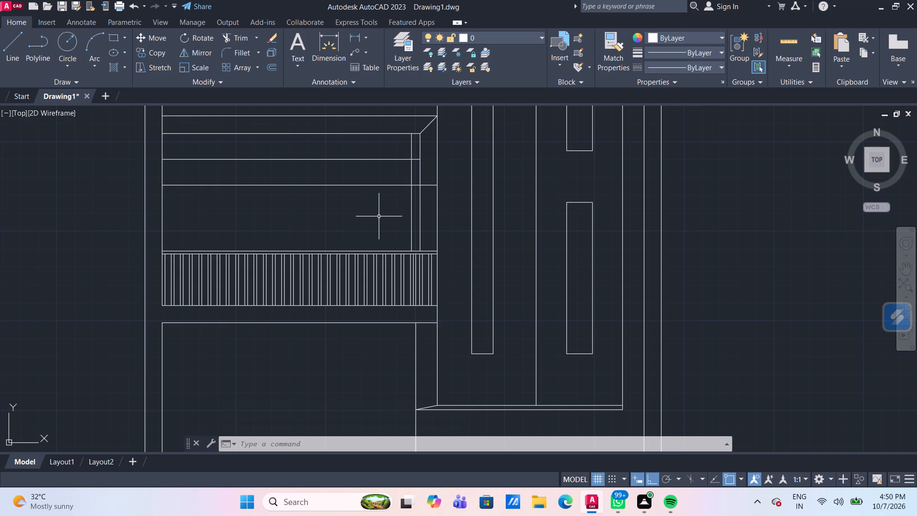
key(o)
key(Return)
key(Return)
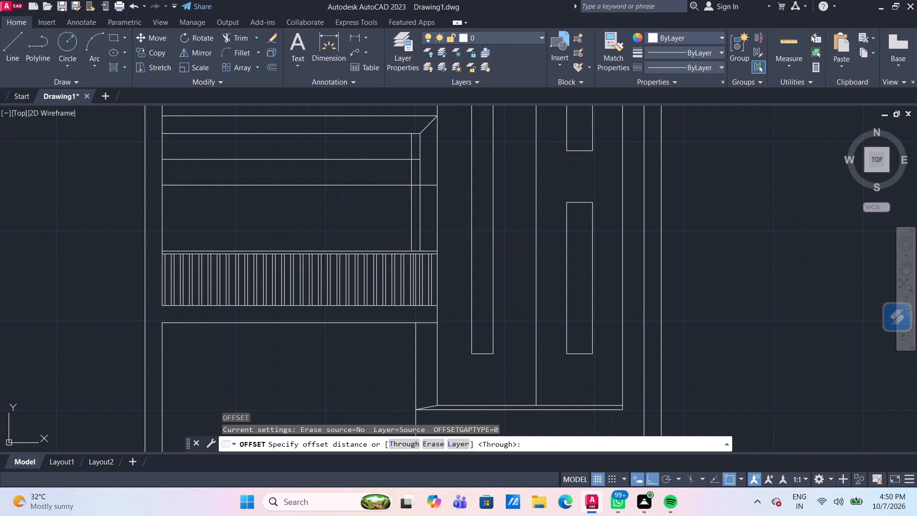
click(420, 211)
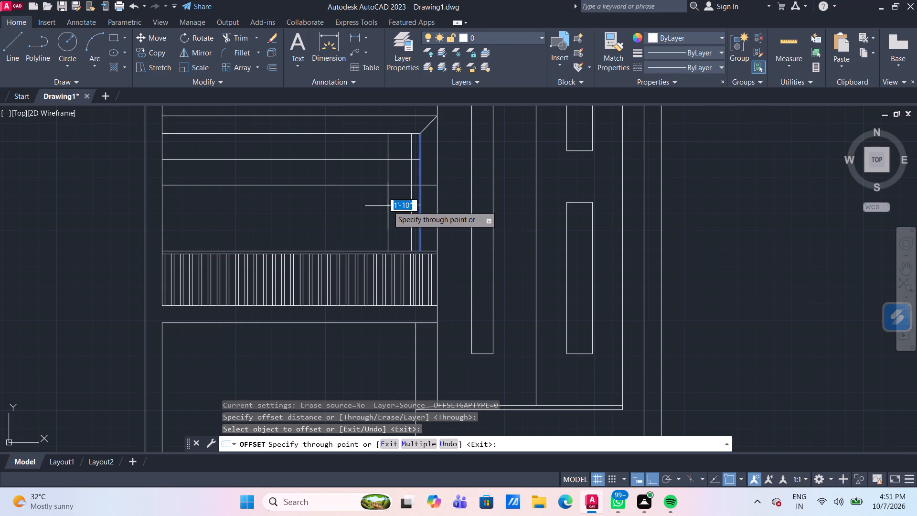
text(1'6")
key(Return)
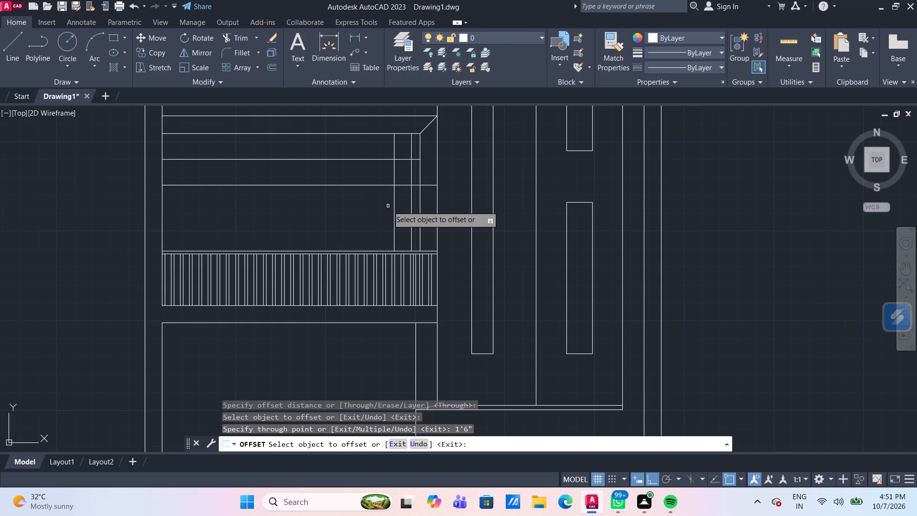
key(Escape)
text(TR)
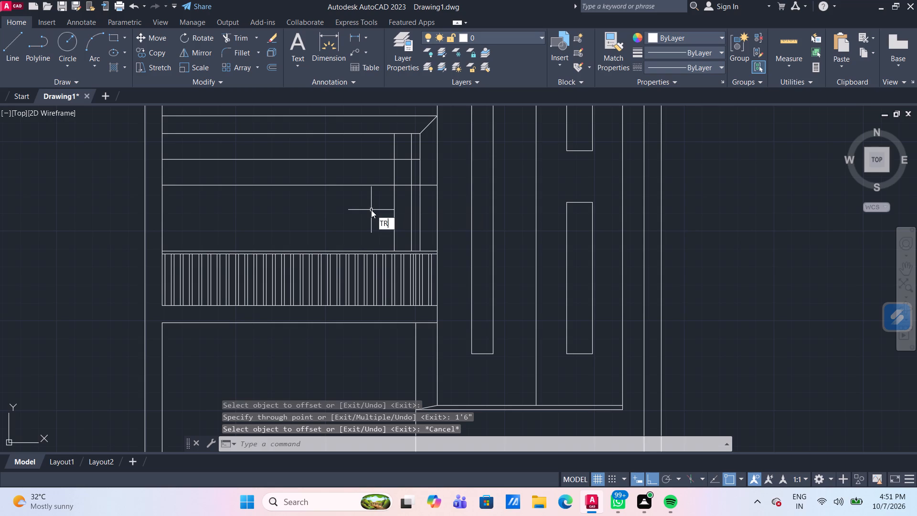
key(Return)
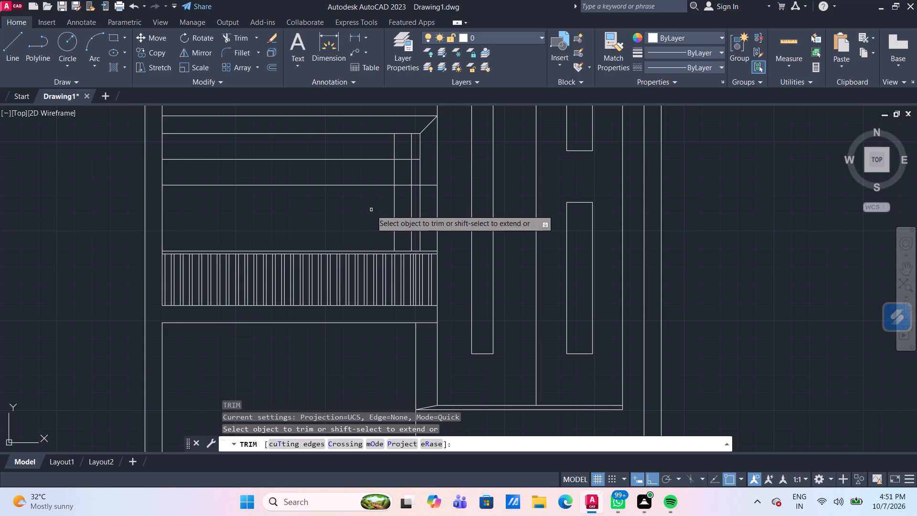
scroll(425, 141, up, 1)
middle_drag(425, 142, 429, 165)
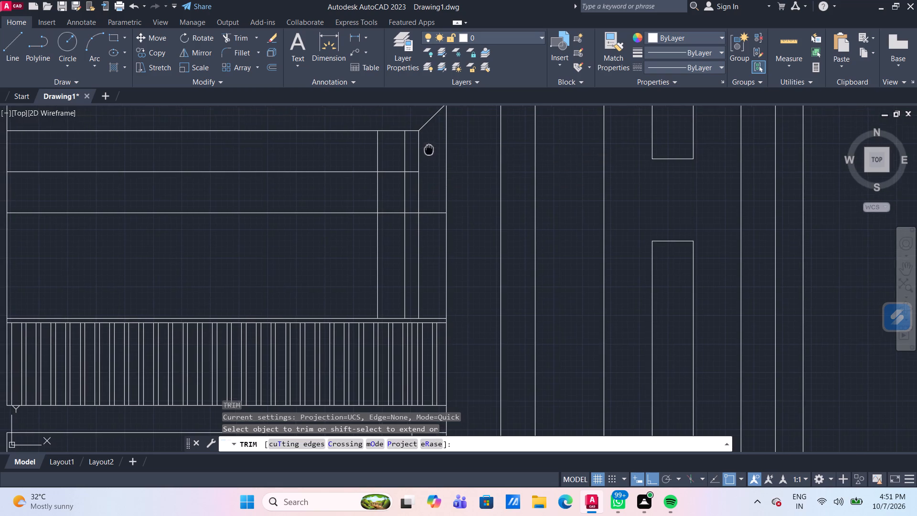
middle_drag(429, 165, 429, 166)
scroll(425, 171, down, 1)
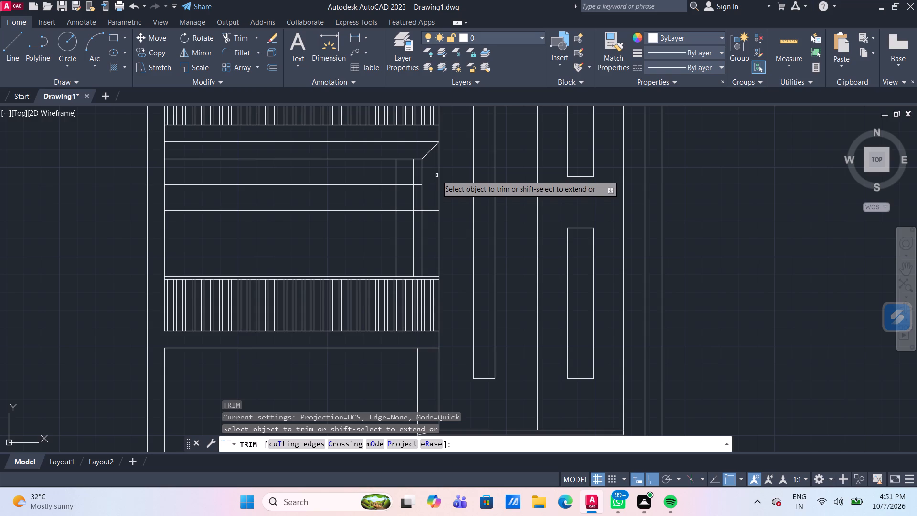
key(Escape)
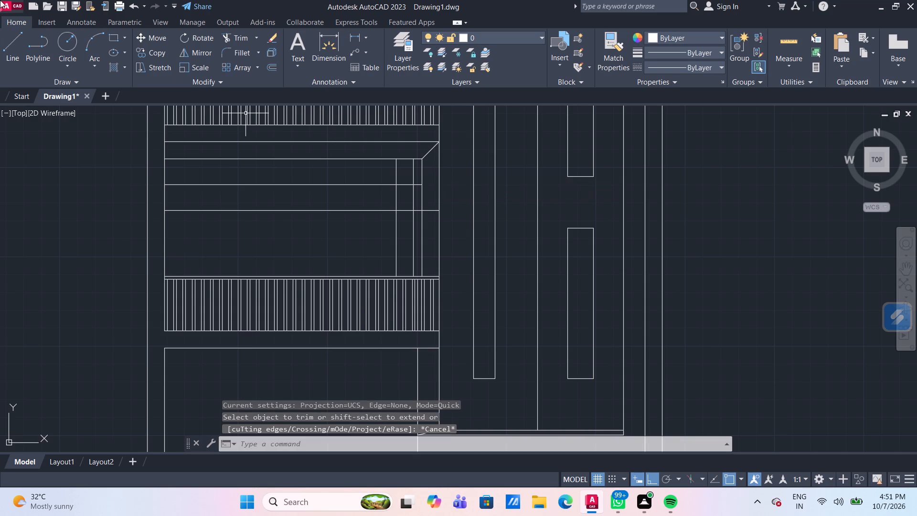
Draw a 4' wide, 8'6" high rectangle from the crossing of the 6" and 1'6" offset lines down to the lower railing's bottom edge.
click(117, 35)
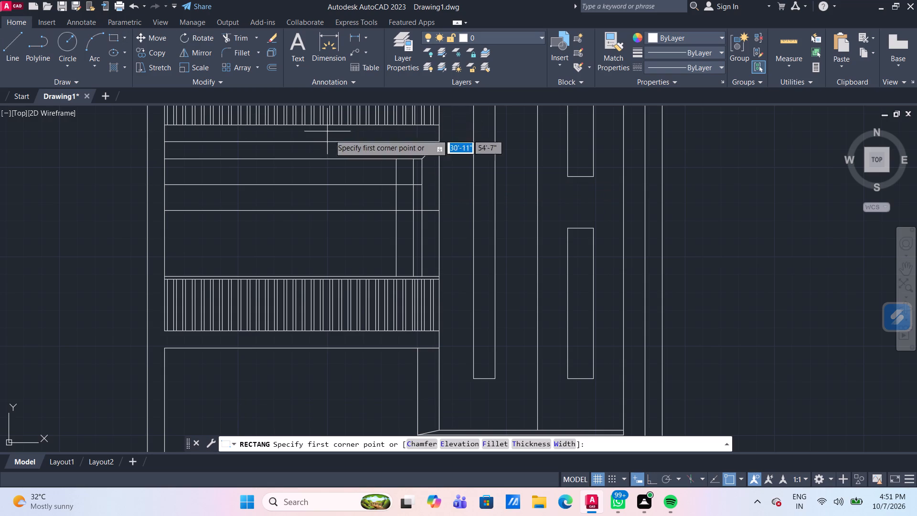
click(412, 185)
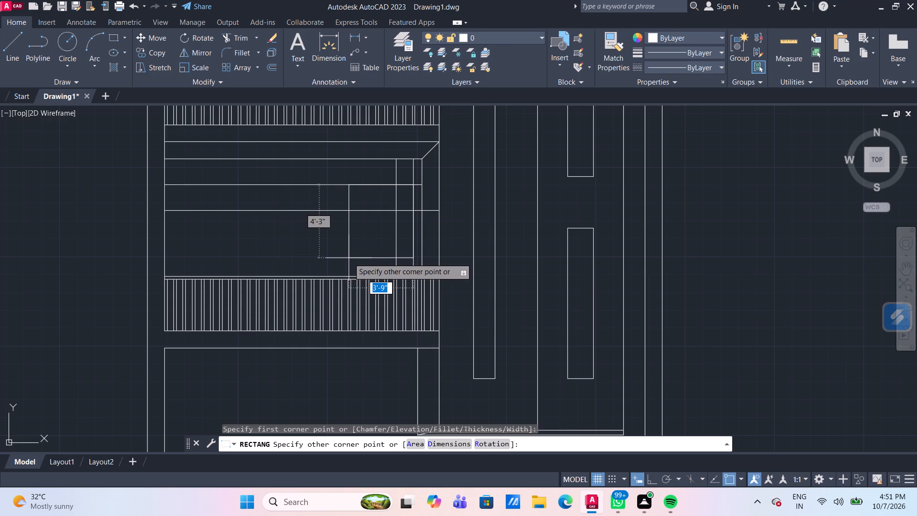
text(4')
key(Tab)
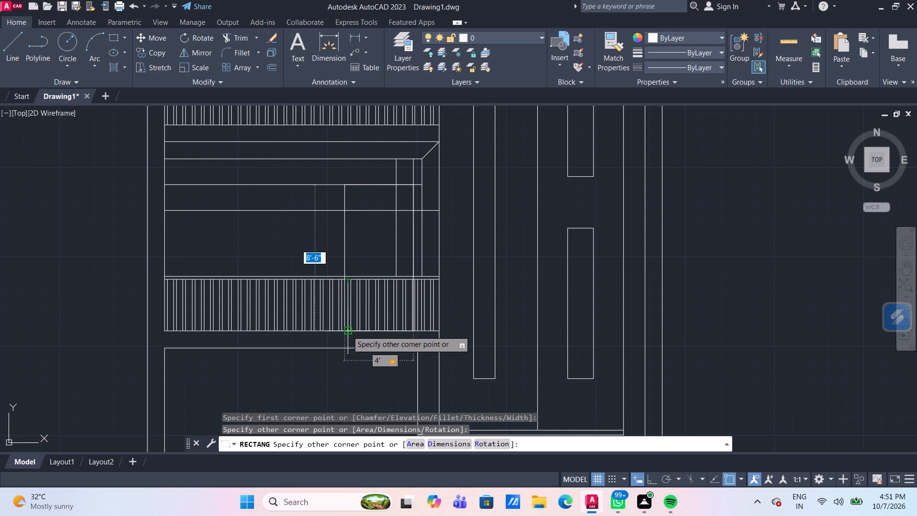
scroll(347, 331, up, 2)
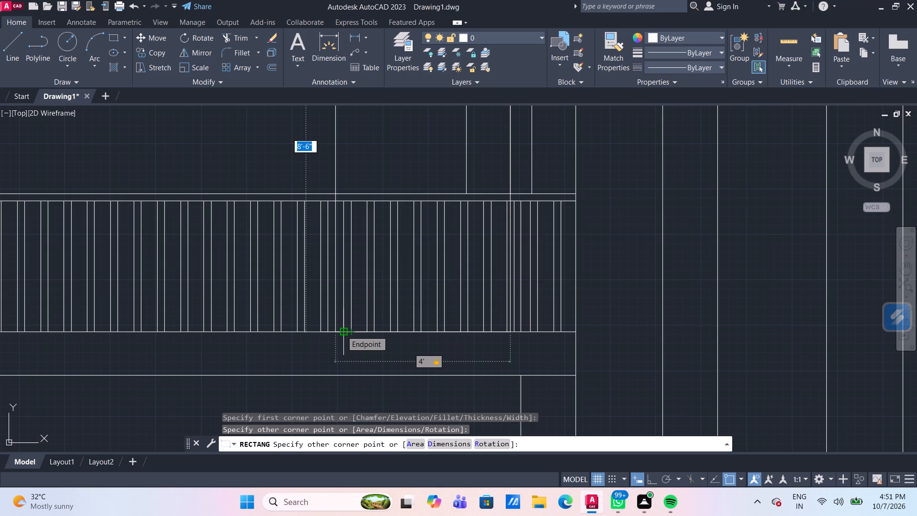
click(341, 331)
Stretch the rectangle's top edge down to the horizontal line offset 7' above the railing's bottom.
scroll(399, 210, down, 2)
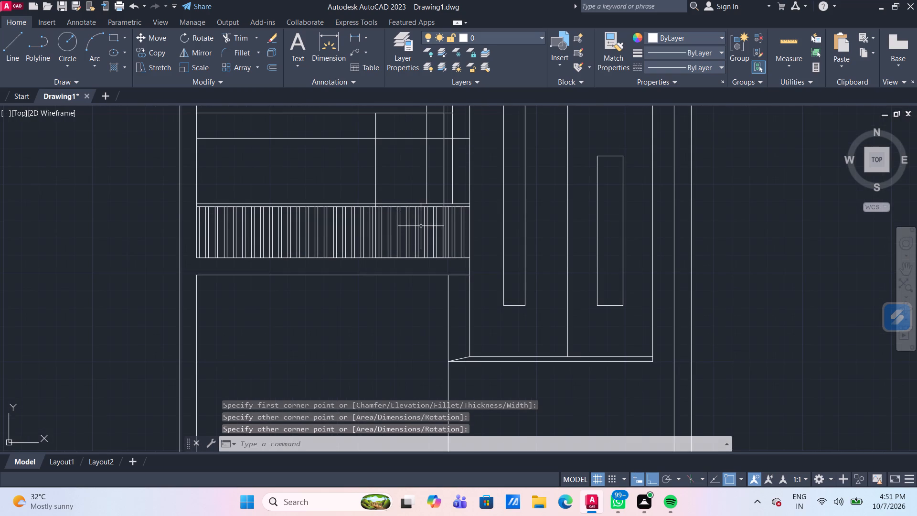
middle_drag(403, 152, 379, 217)
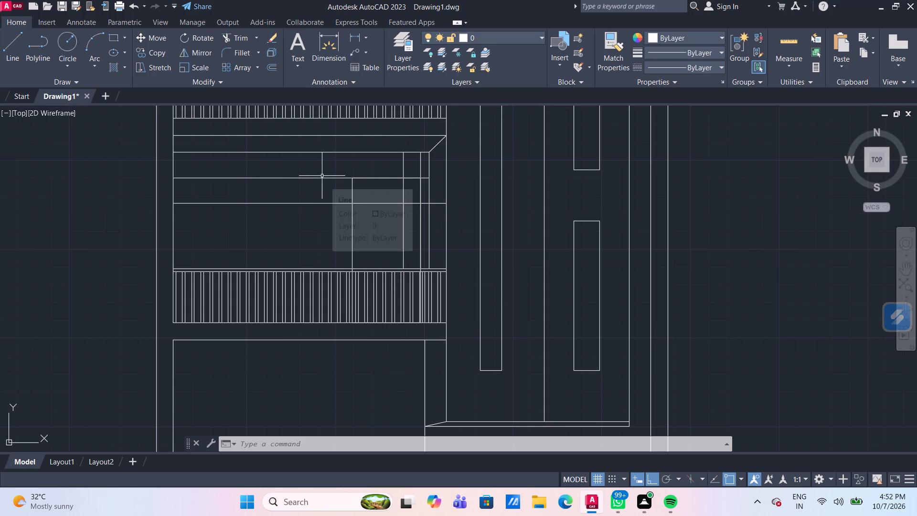
click(384, 178)
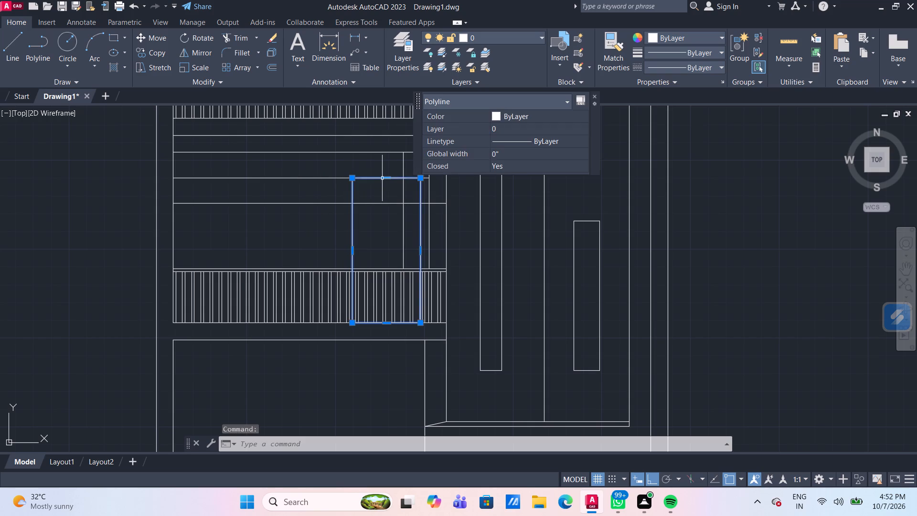
scroll(383, 190, up, 1)
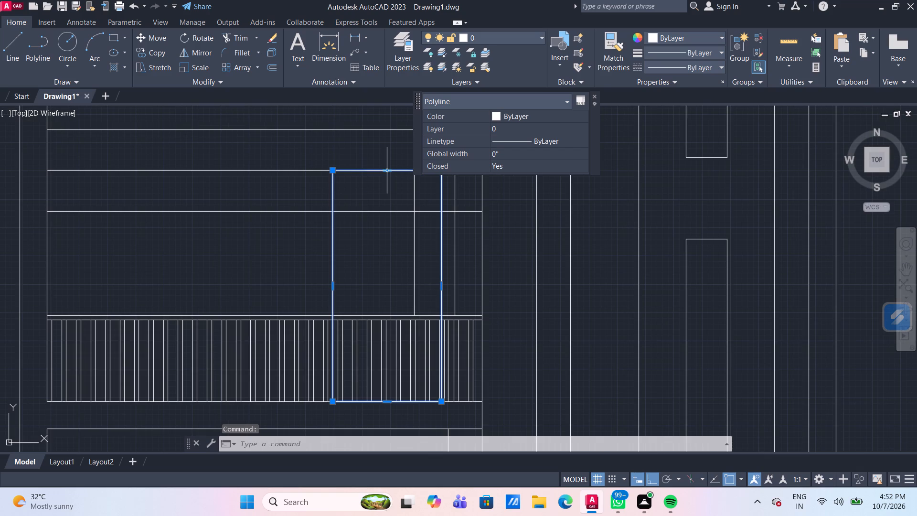
click(387, 172)
click(389, 211)
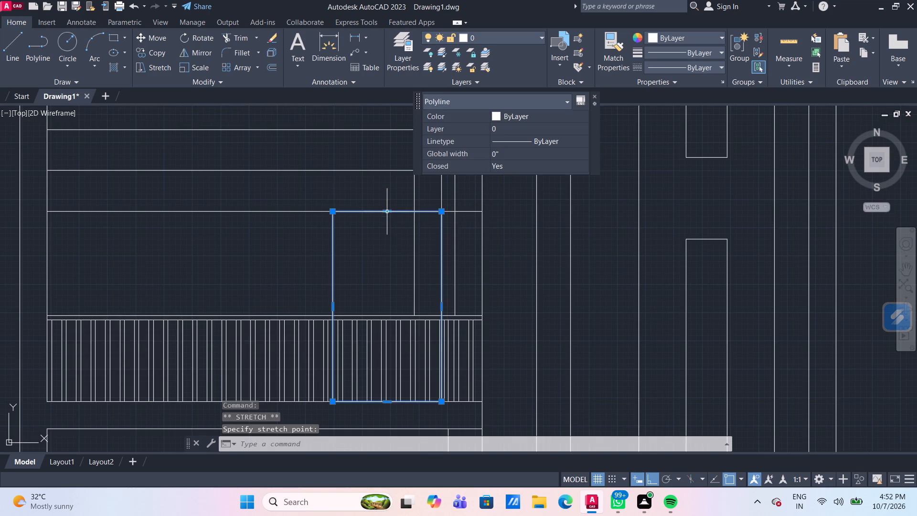
key(Escape)
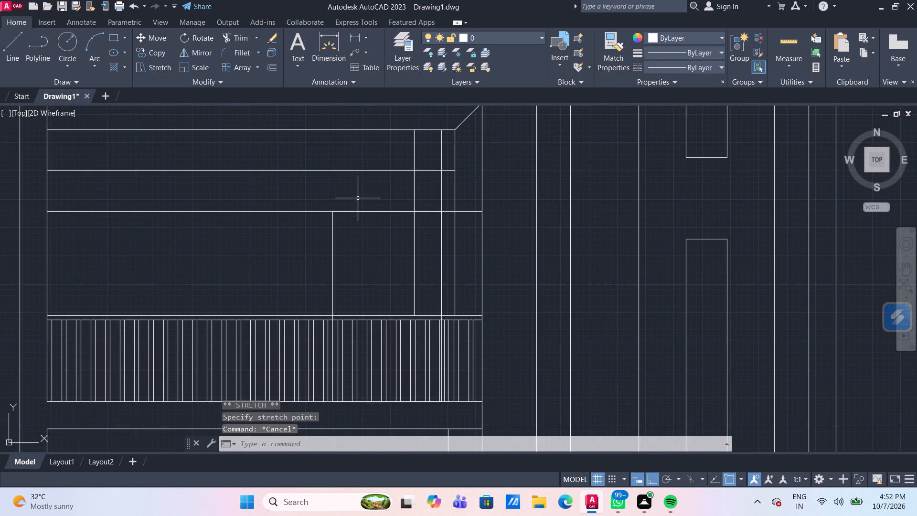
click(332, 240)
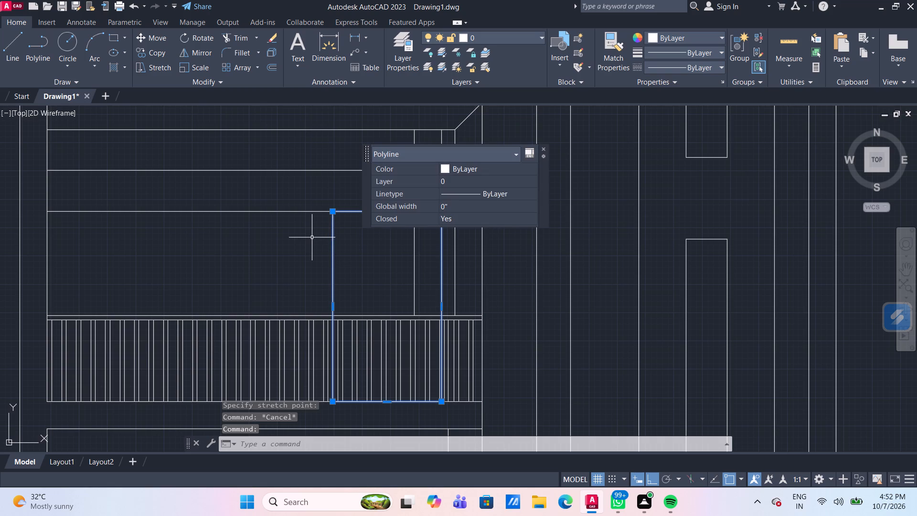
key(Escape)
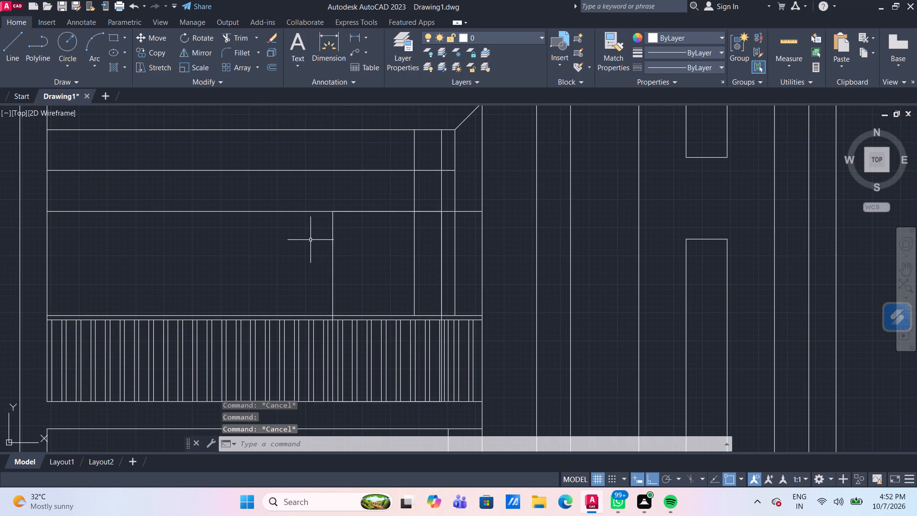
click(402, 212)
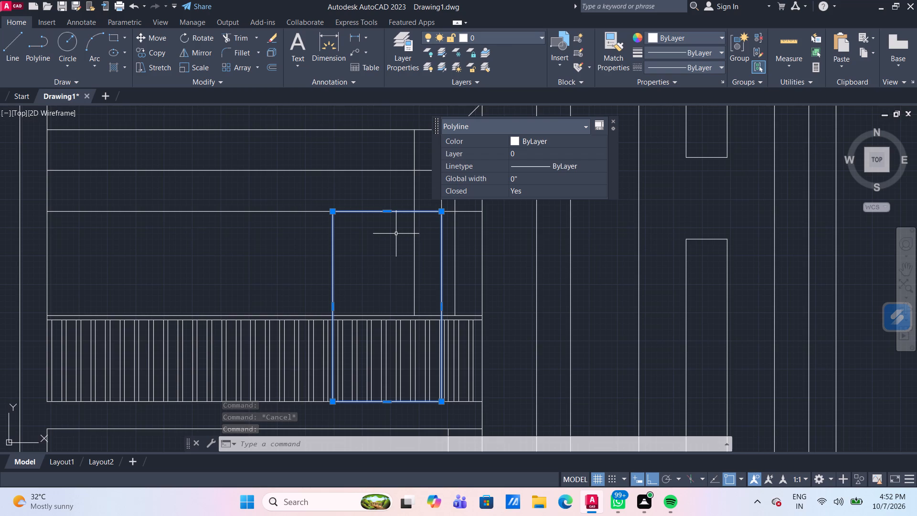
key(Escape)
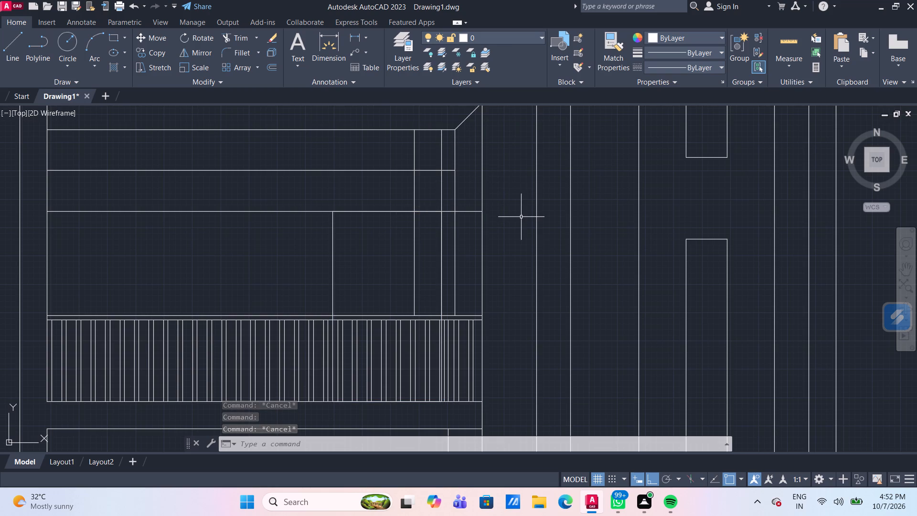
Trim the 6" offset vertical line away above the rectangle's top edge.
text(TR)
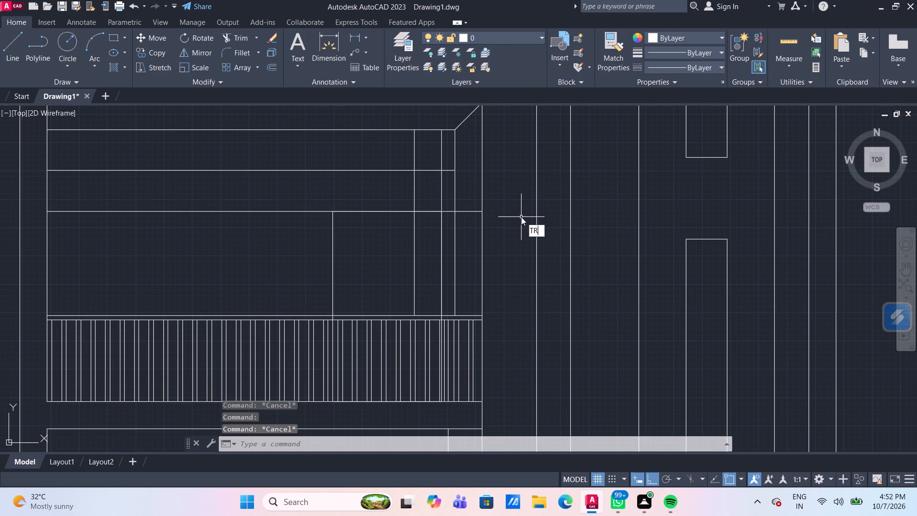
key(Return)
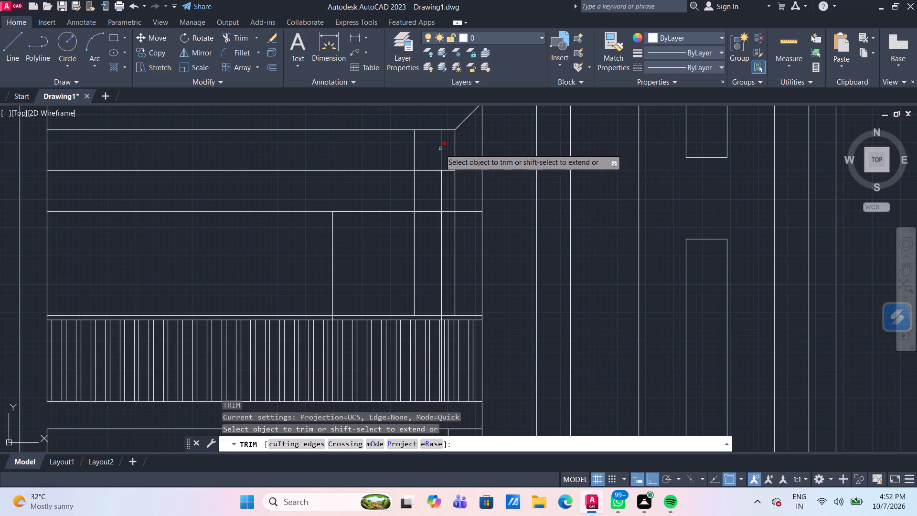
click(440, 150)
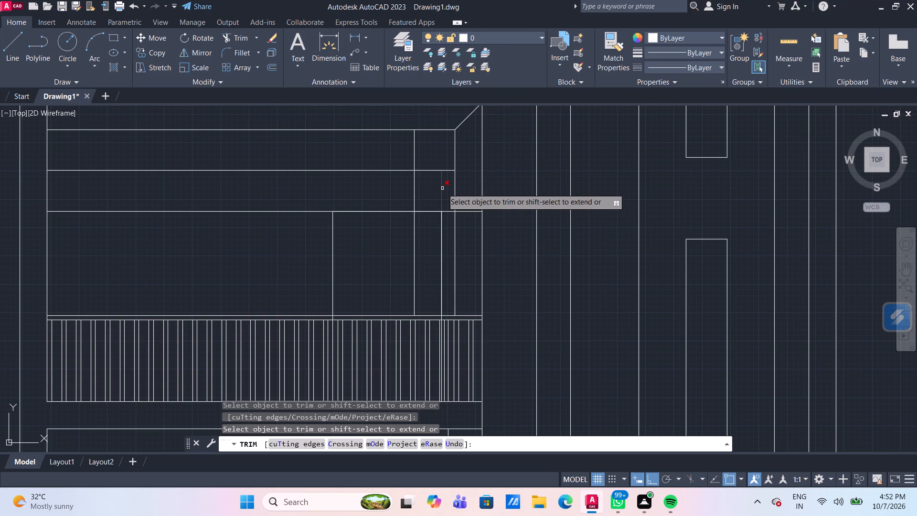
click(442, 188)
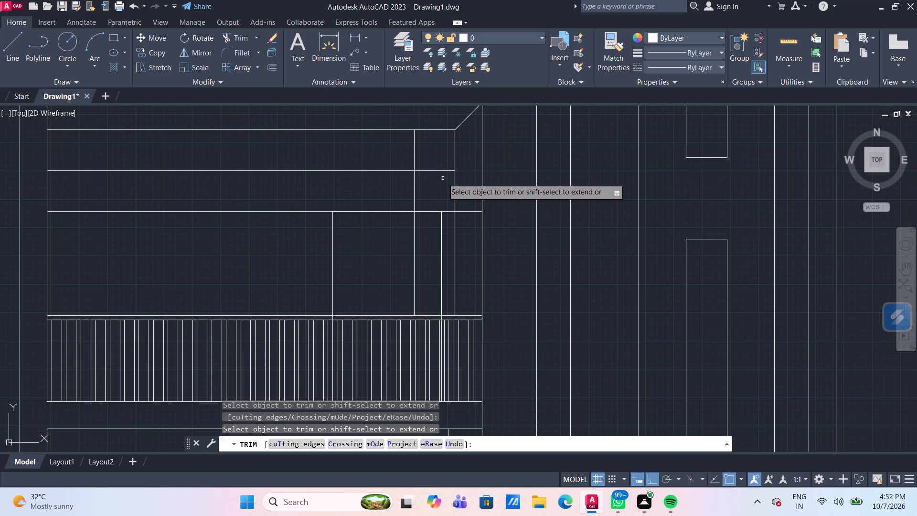
Trim the overhanging ends of the 1'6" offset vertical and horizontal lines so they meet in a clean corner.
scroll(443, 178, down, 1)
middle_drag(437, 184, 420, 222)
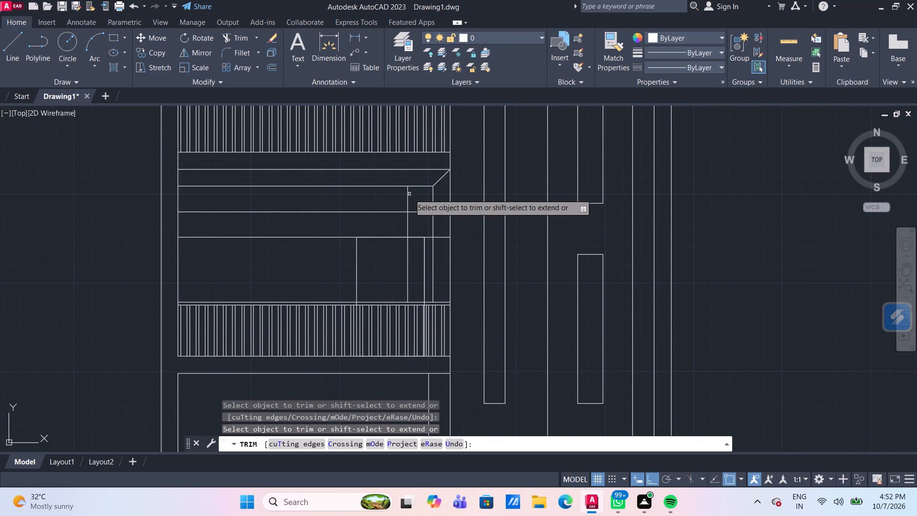
click(408, 194)
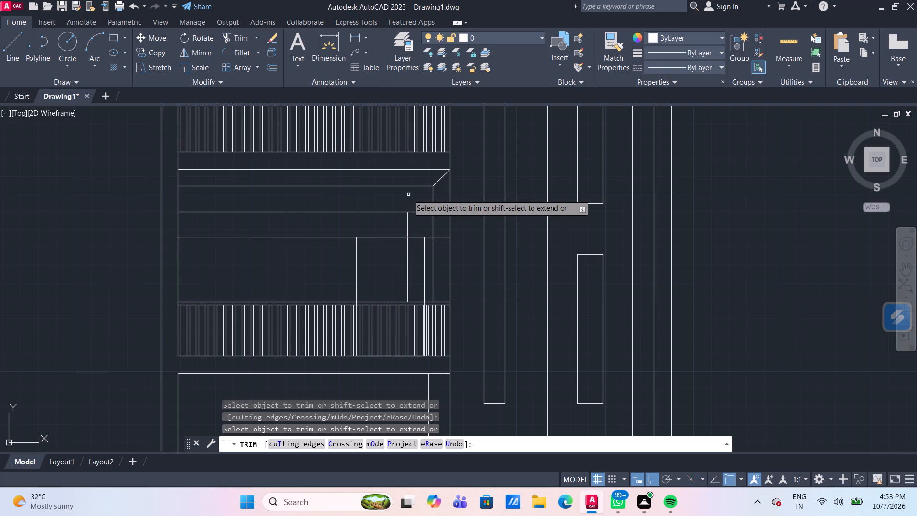
click(420, 215)
click(419, 208)
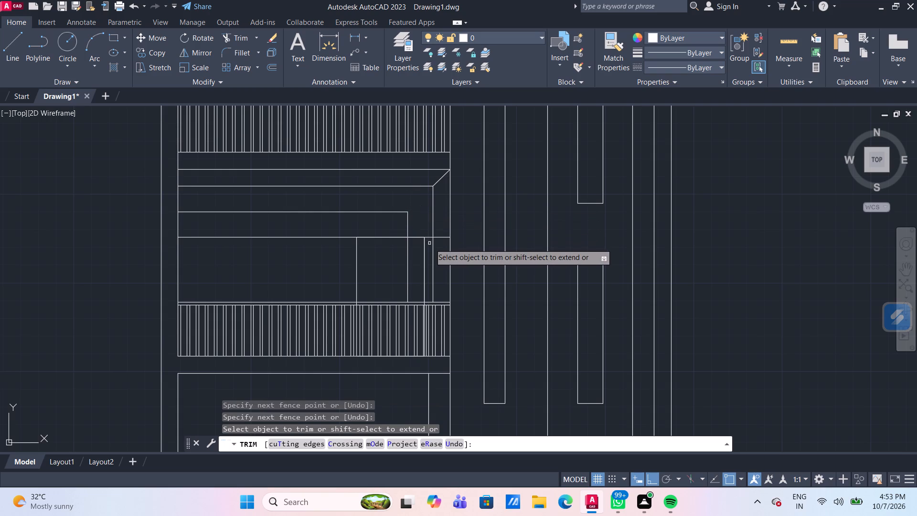
scroll(430, 244, up, 2)
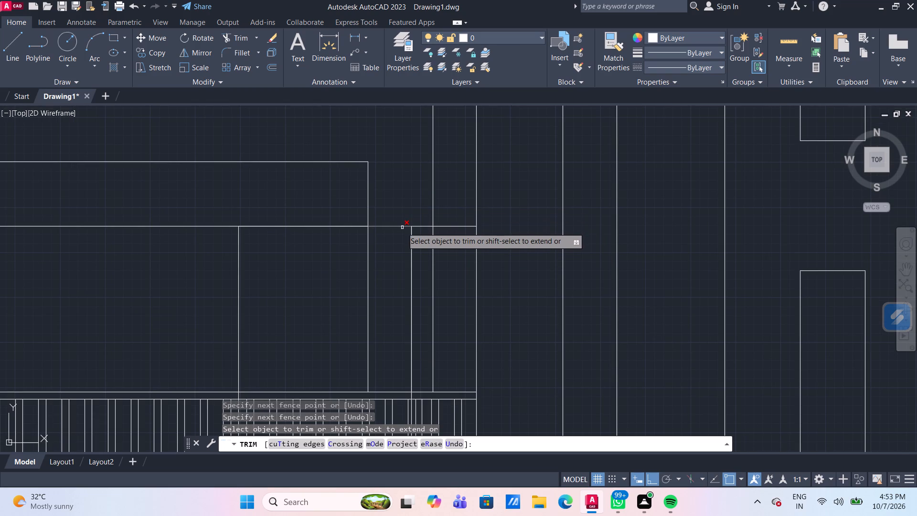
key(Escape)
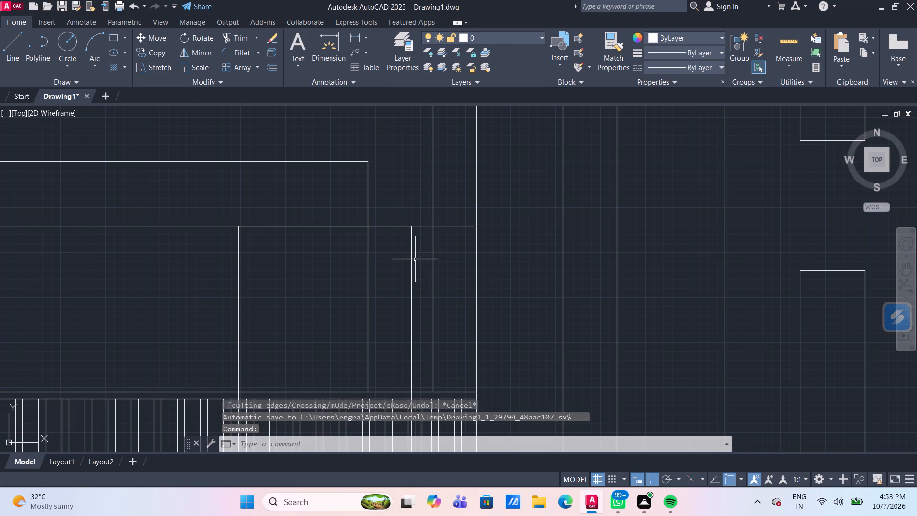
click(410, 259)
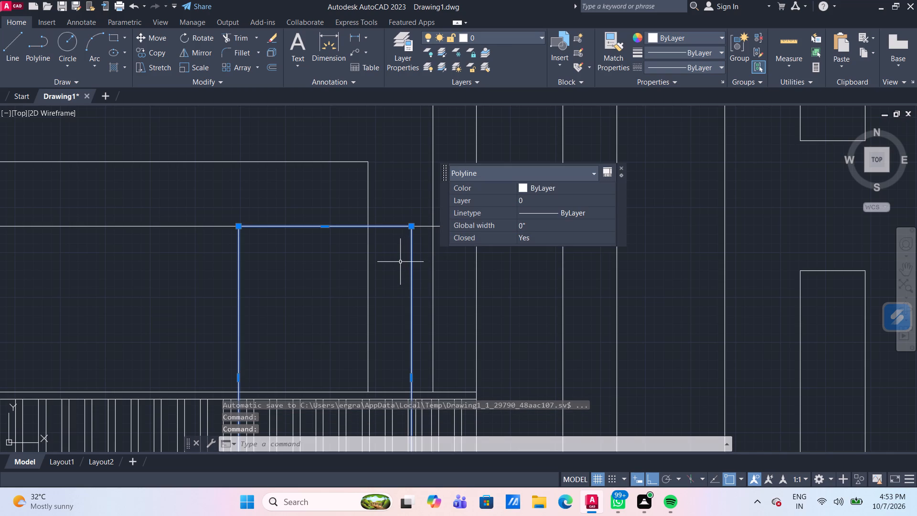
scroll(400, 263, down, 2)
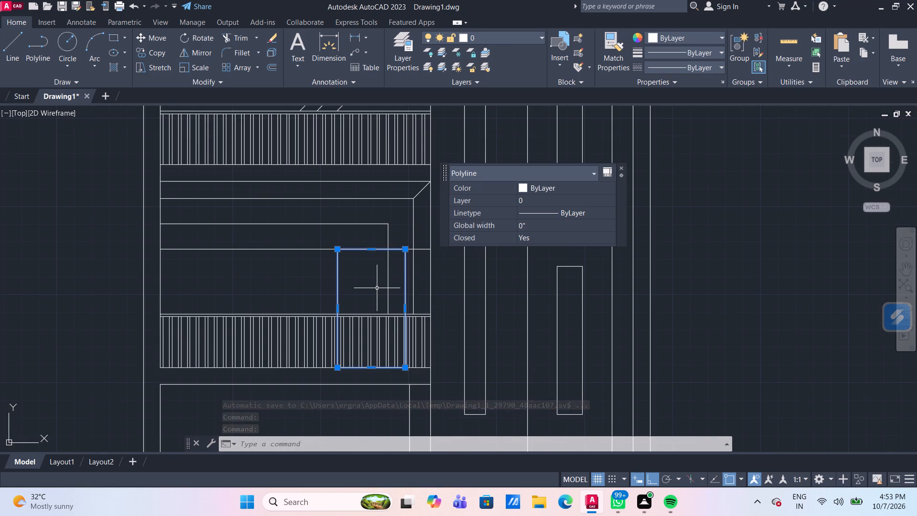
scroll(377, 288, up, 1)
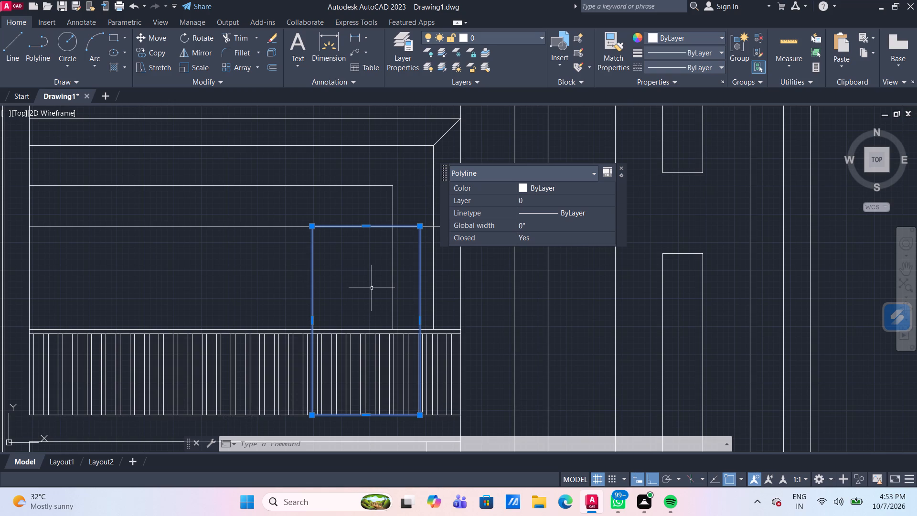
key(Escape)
Trim away the horizontal line at door-head height where it continues beyond the door rectangle's right edge to the wall line.
scroll(414, 249, up, 2)
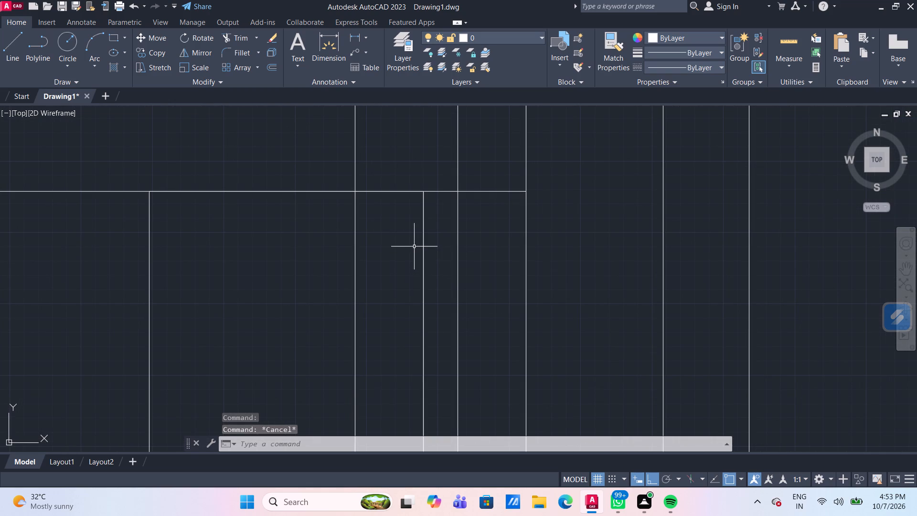
text(TR)
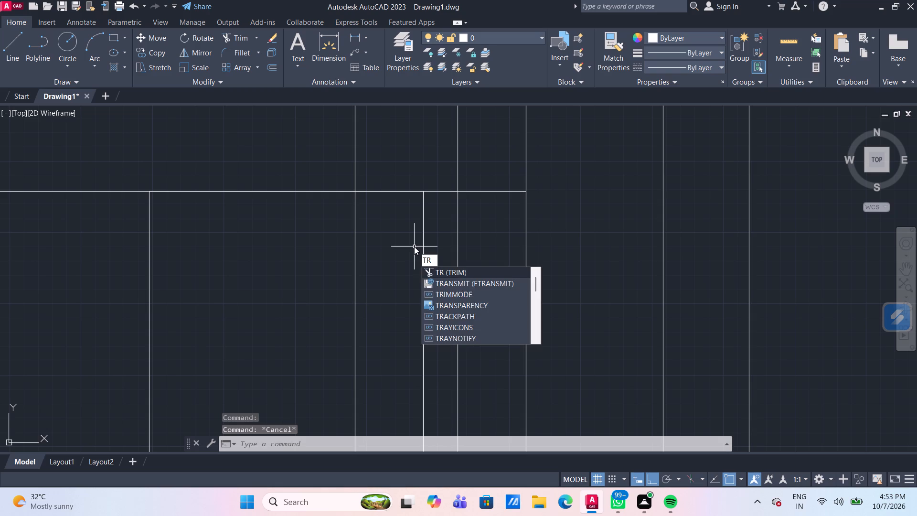
key(Return)
click(443, 190)
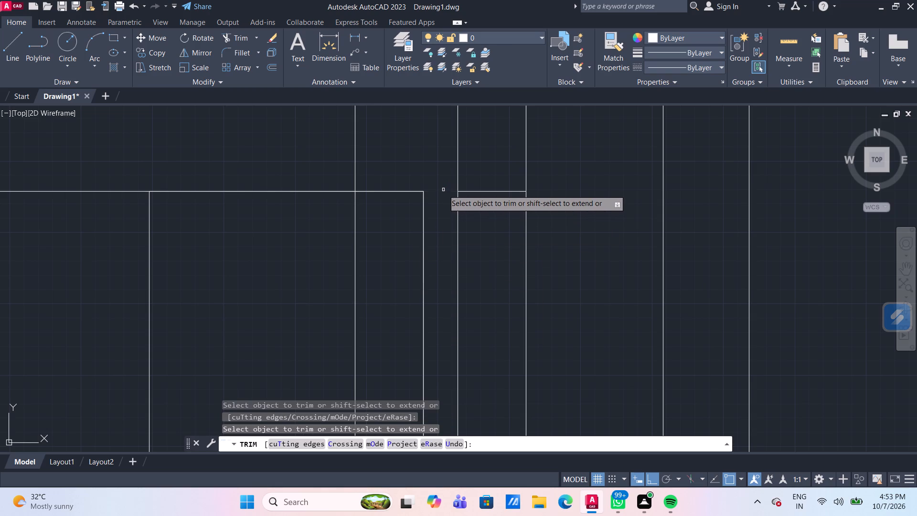
scroll(443, 190, down, 2)
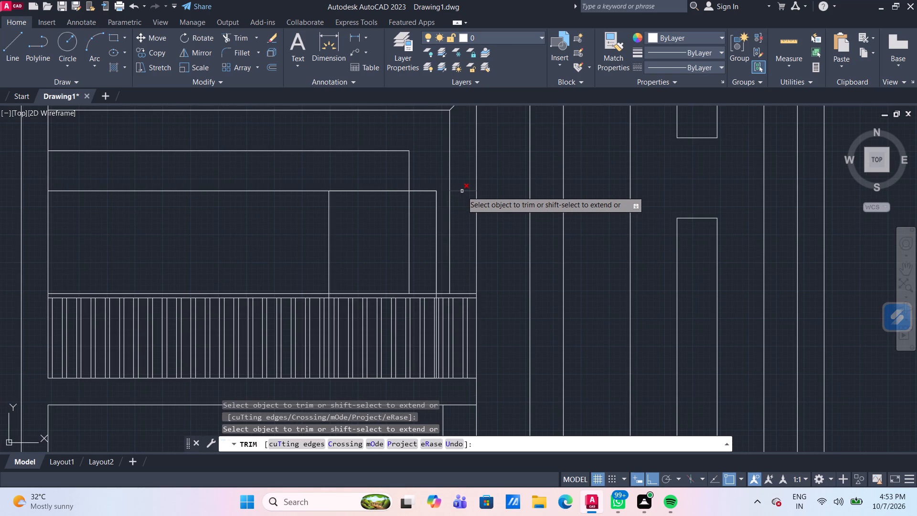
click(462, 191)
scroll(462, 192, down, 1)
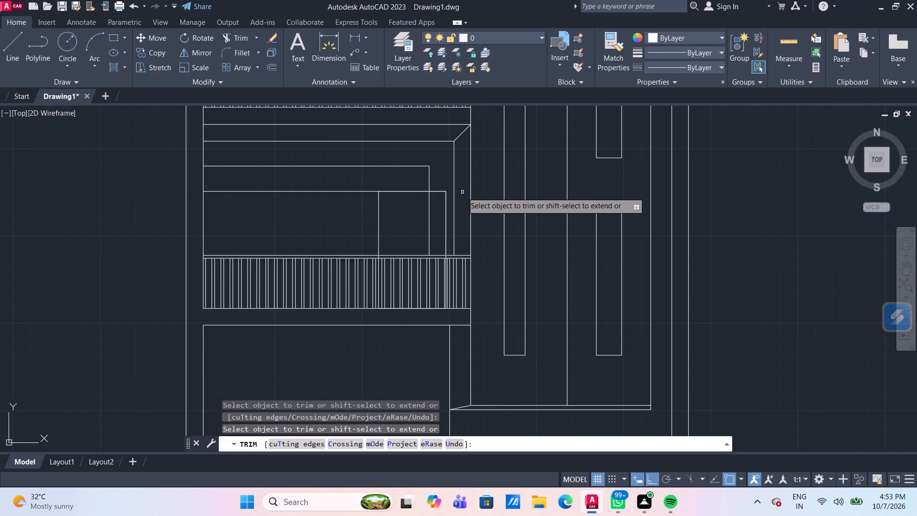
key(Escape)
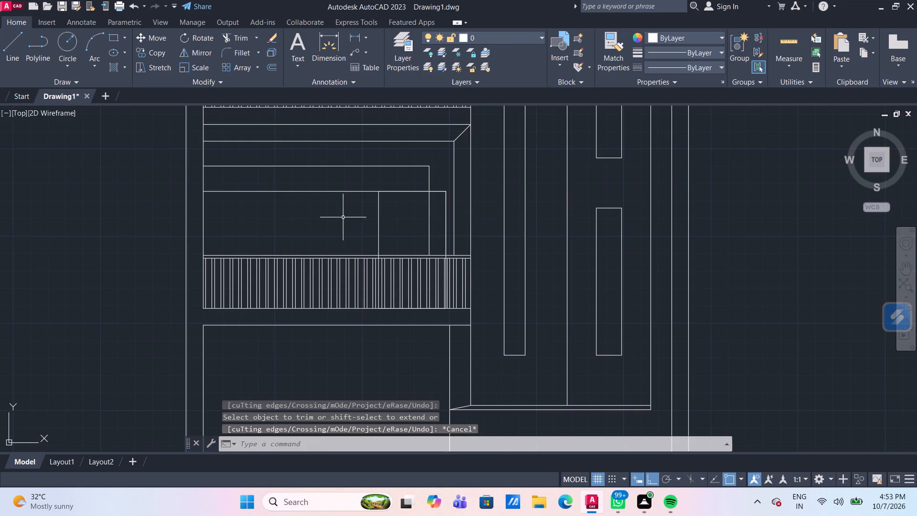
Offset the door rectangle 4" inward to form the frame.
scroll(345, 217, up, 1)
middle_drag(441, 206, 368, 208)
scroll(367, 208, up, 1)
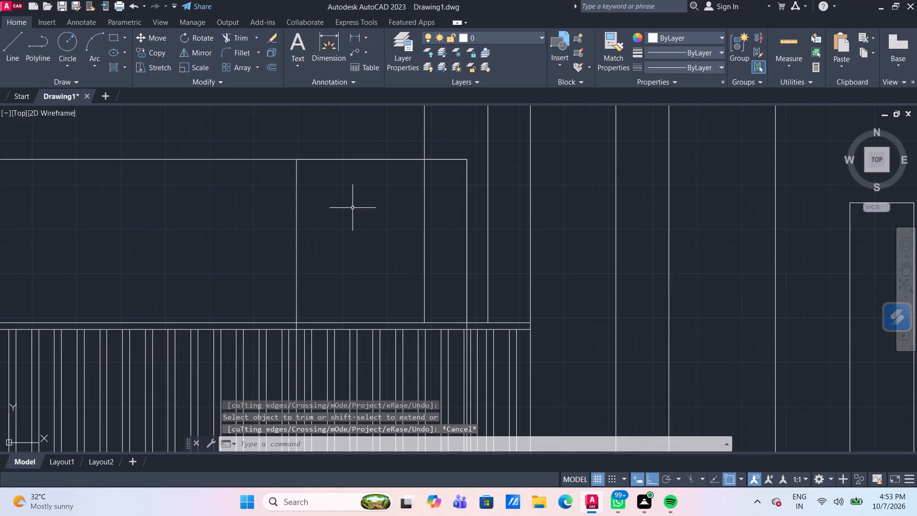
key(o)
key(Return)
key(Return)
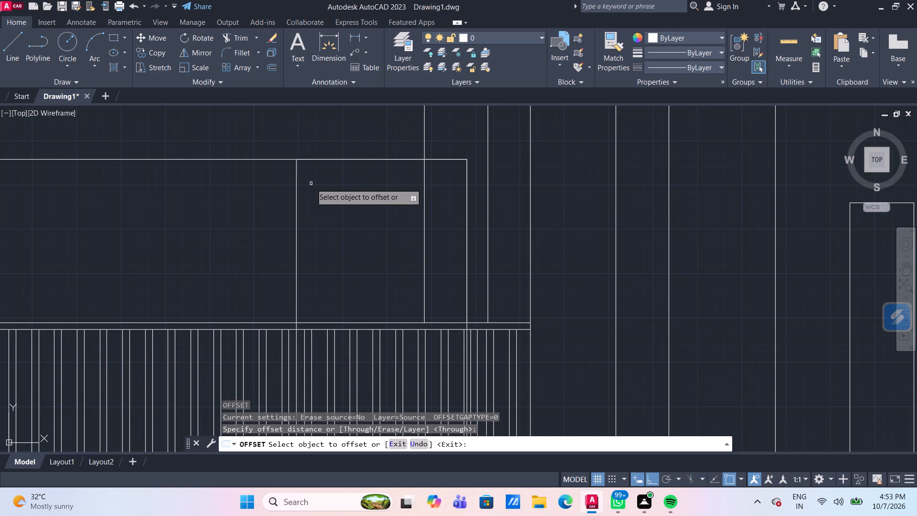
click(296, 190)
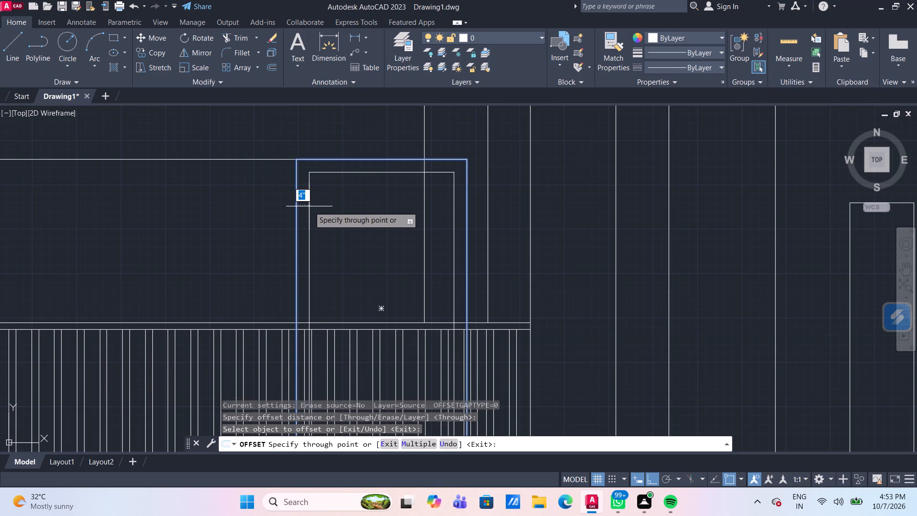
text(4")
key(Return)
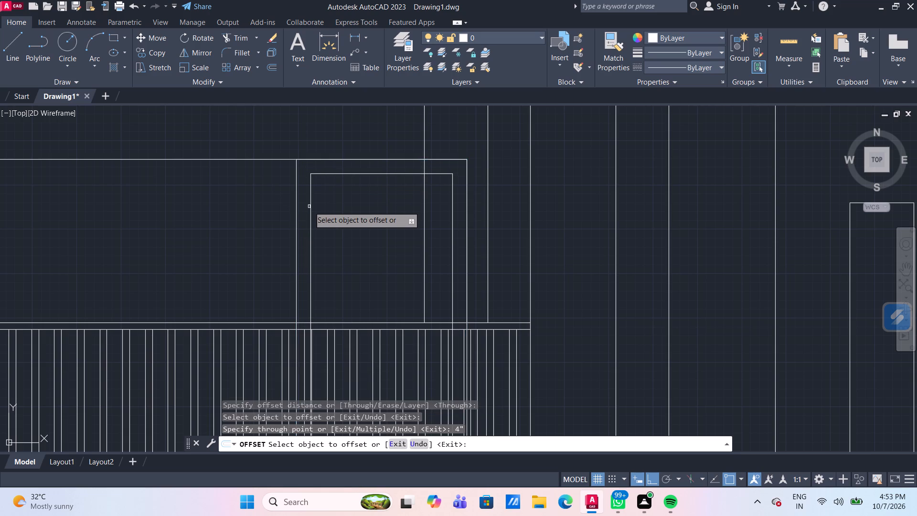
scroll(345, 204, down, 3)
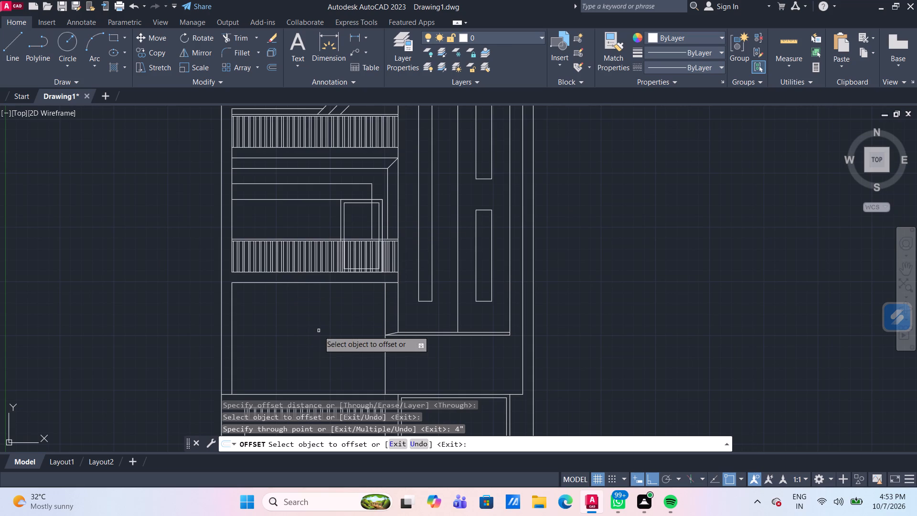
scroll(329, 211, up, 2)
scroll(399, 221, up, 1)
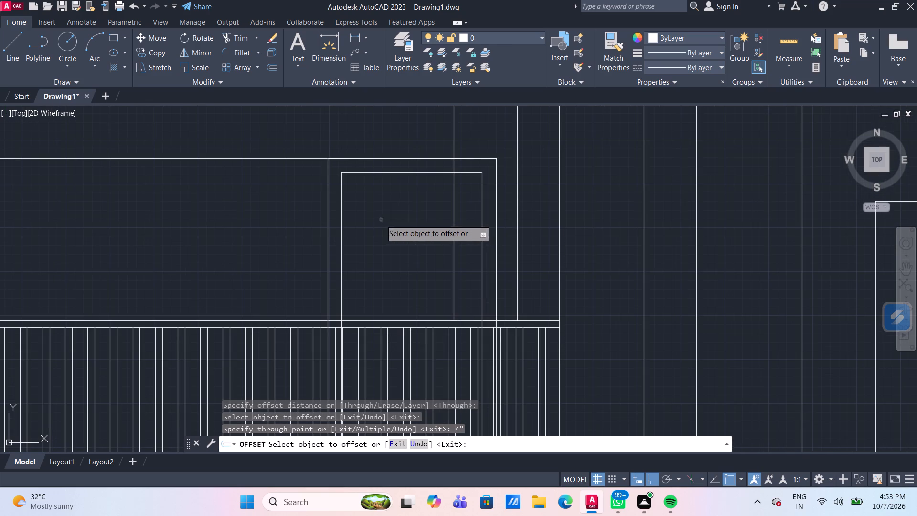
middle_drag(380, 218, 358, 213)
key(Escape)
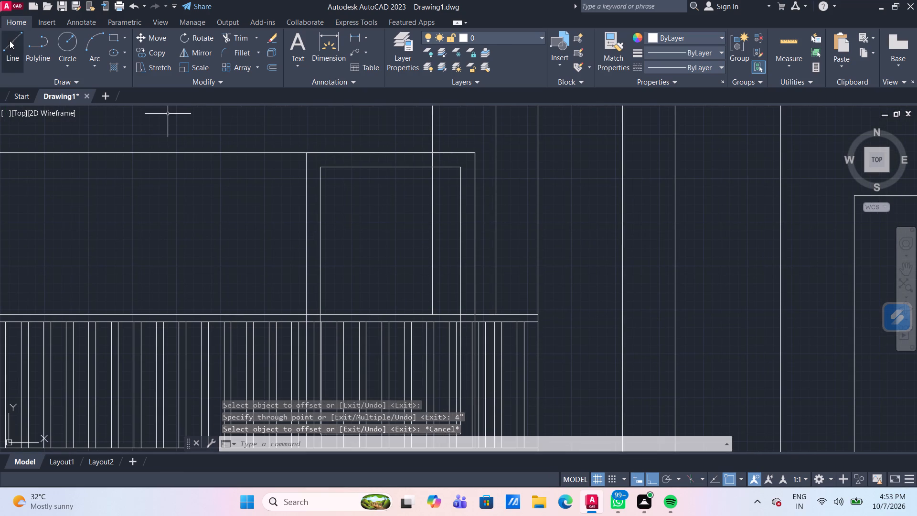
Draw two horizontal lines across the inner door rectangle, the first 1' below its top edge and the second 4" lower.
click(10, 41)
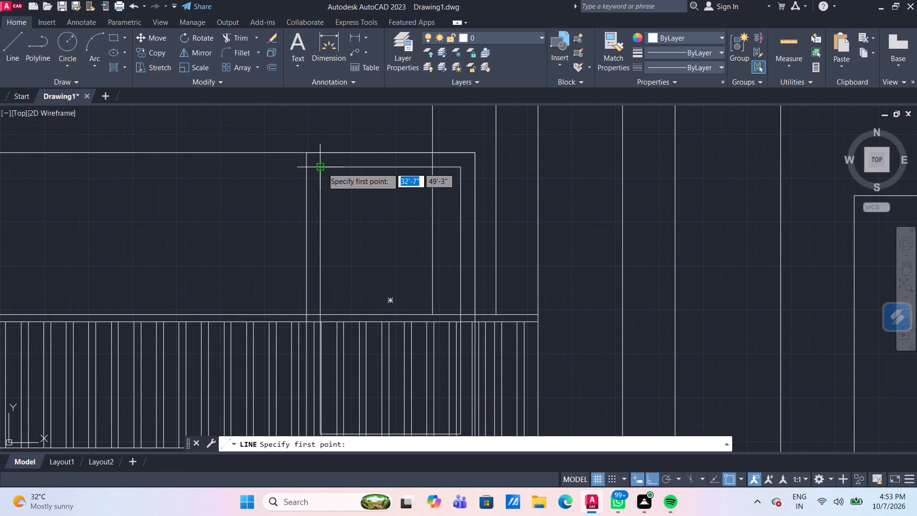
click(322, 168)
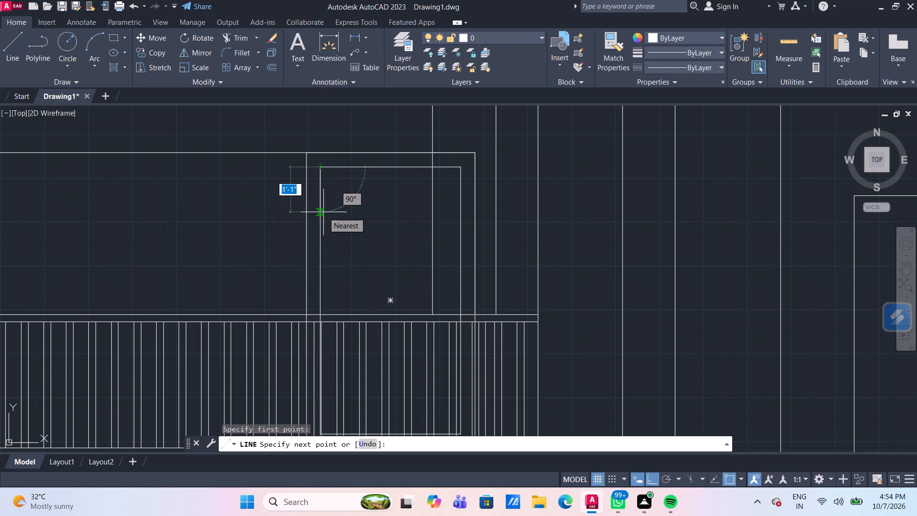
text(1')
key(Return)
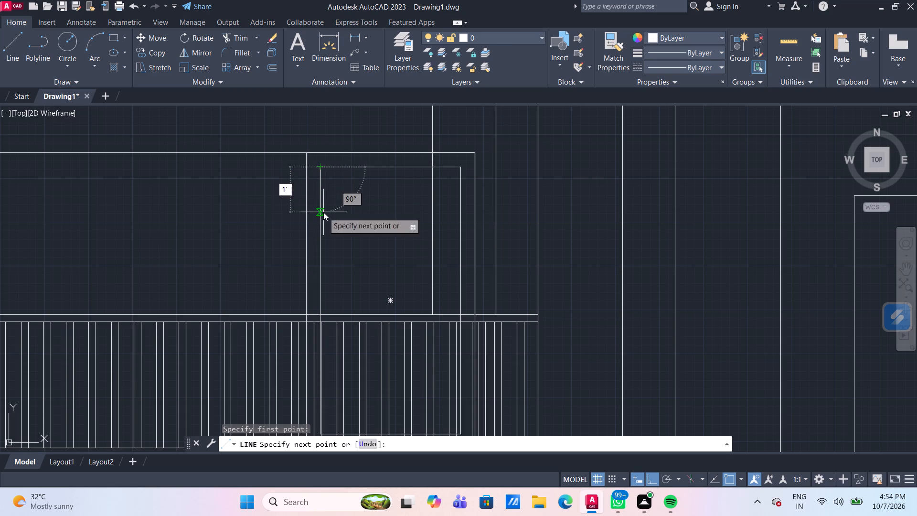
click(459, 207)
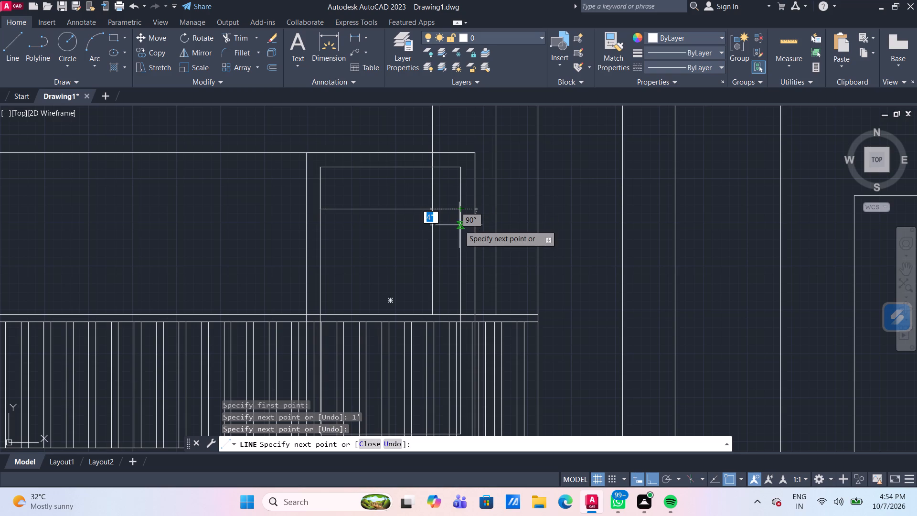
text(4")
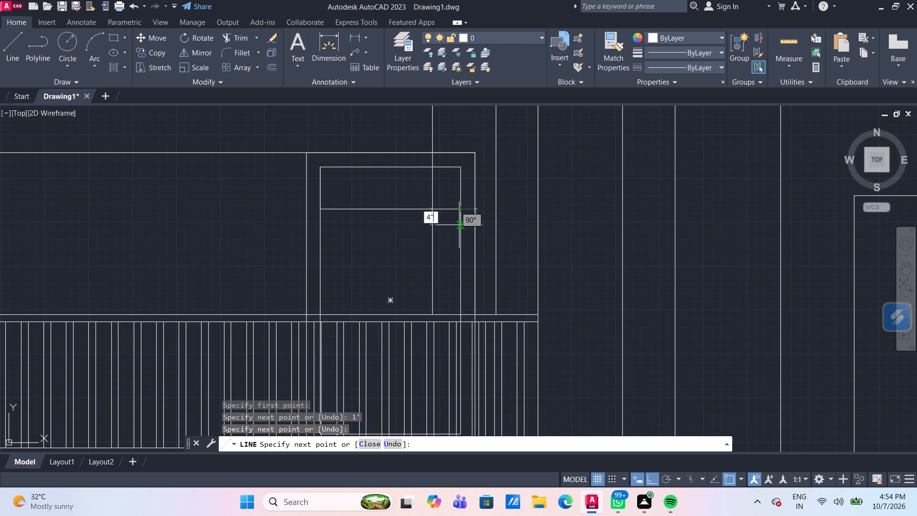
key(Return)
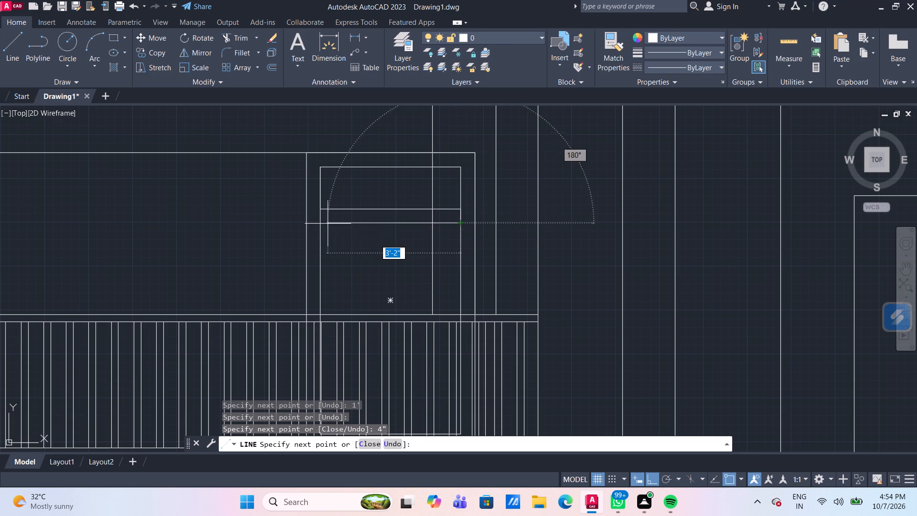
click(317, 222)
key(Escape)
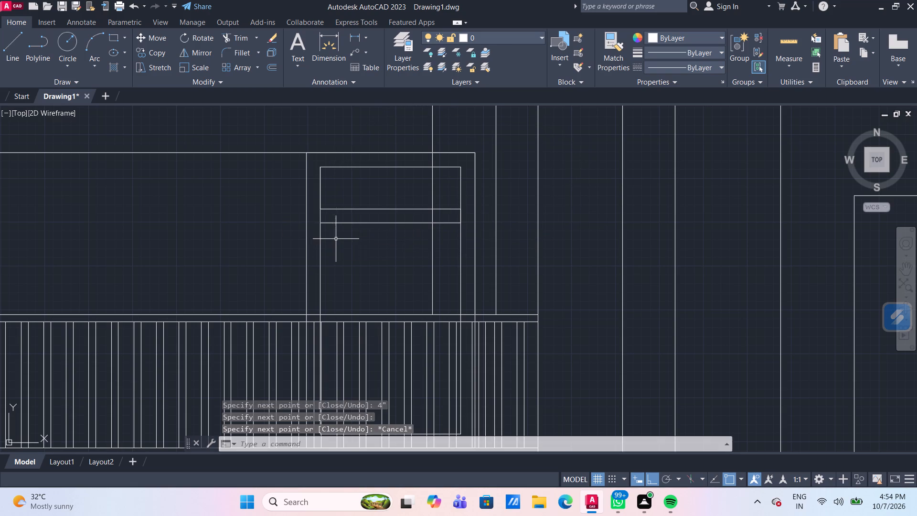
Trim both sides of the inner rectangle between the two horizontal lines, separating the top light from the door panel.
text(TR)
key(Return)
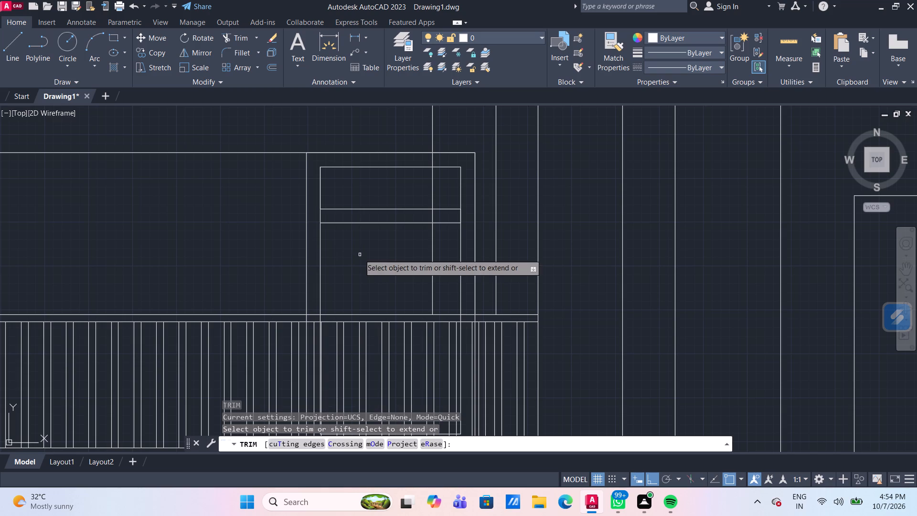
click(321, 214)
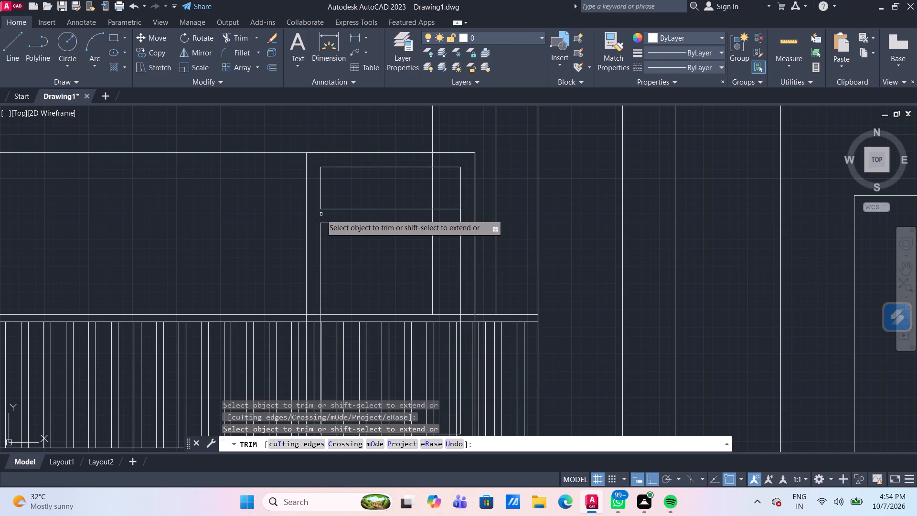
click(461, 216)
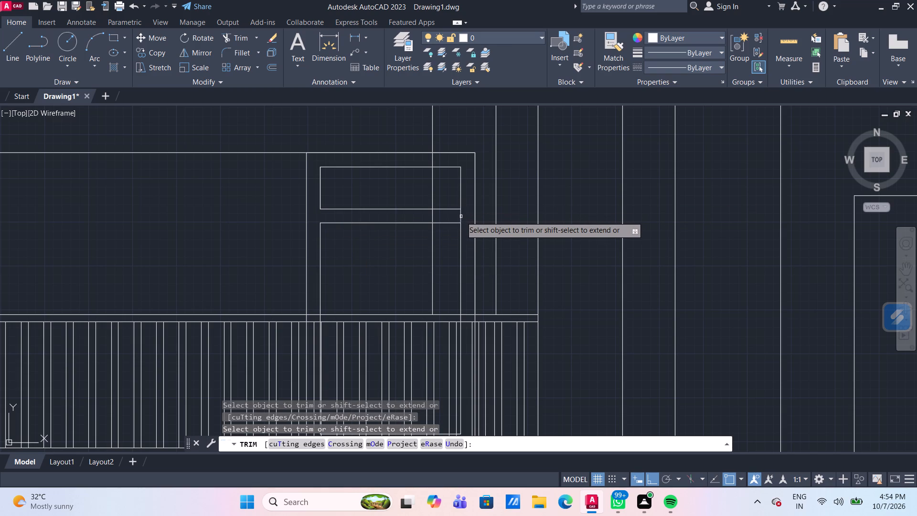
click(459, 215)
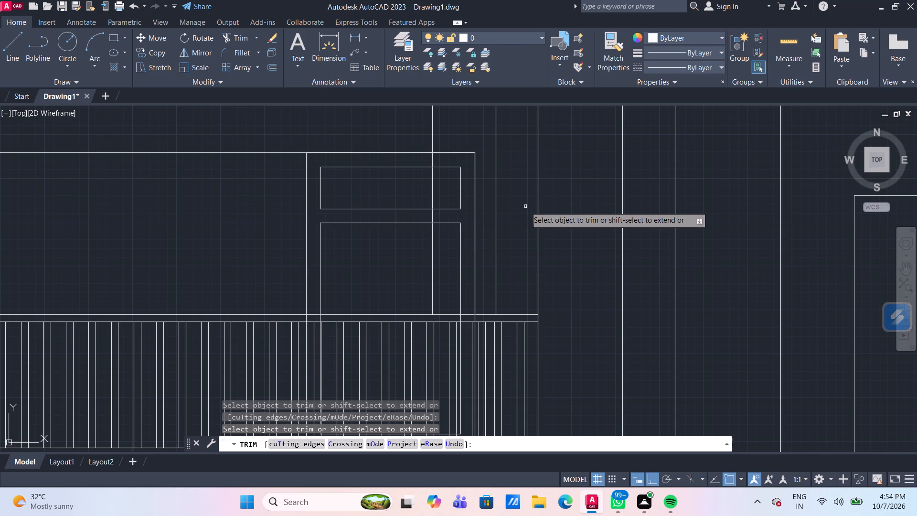
scroll(525, 206, down, 2)
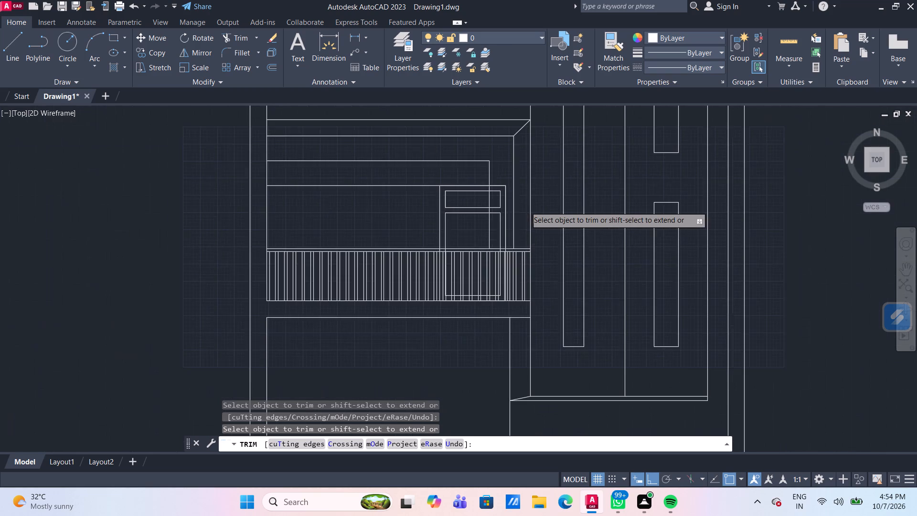
key(Escape)
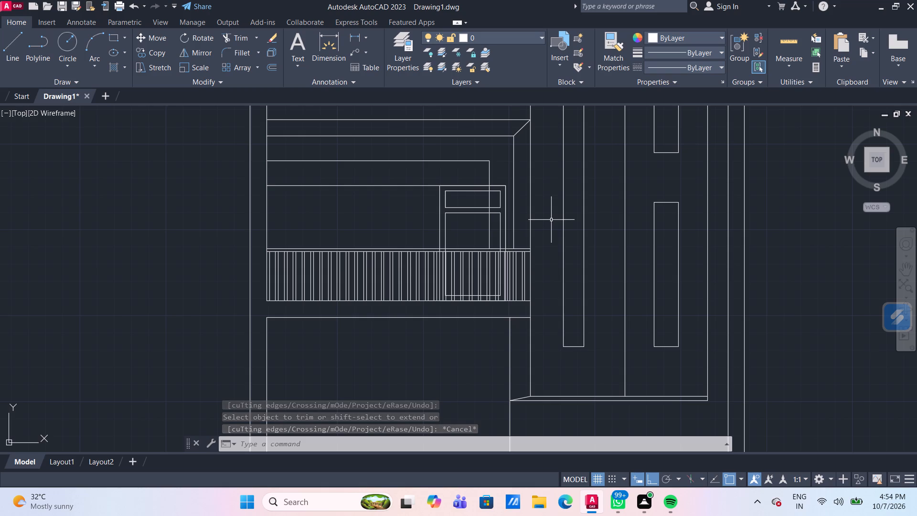
Copy the framed door with its top light horizontally about 8'-9" to the left along the door-head line.
scroll(462, 190, up, 1)
click(463, 243)
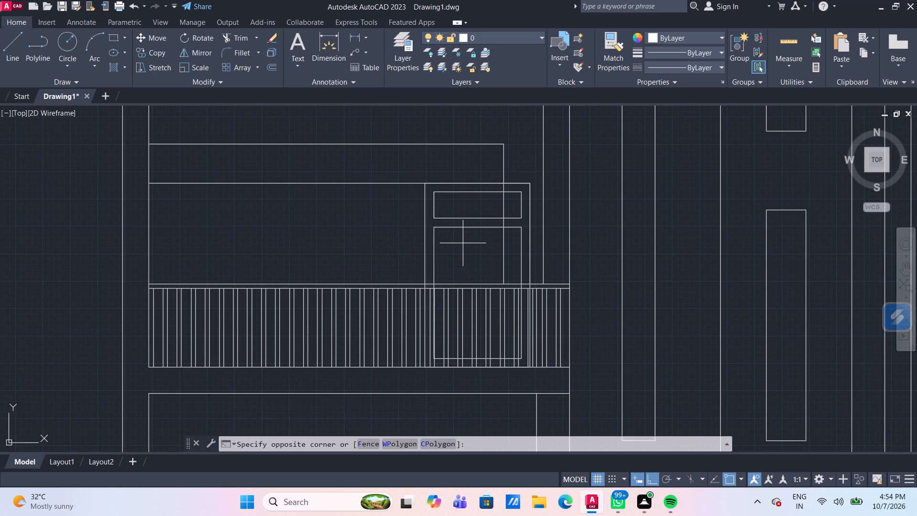
click(399, 203)
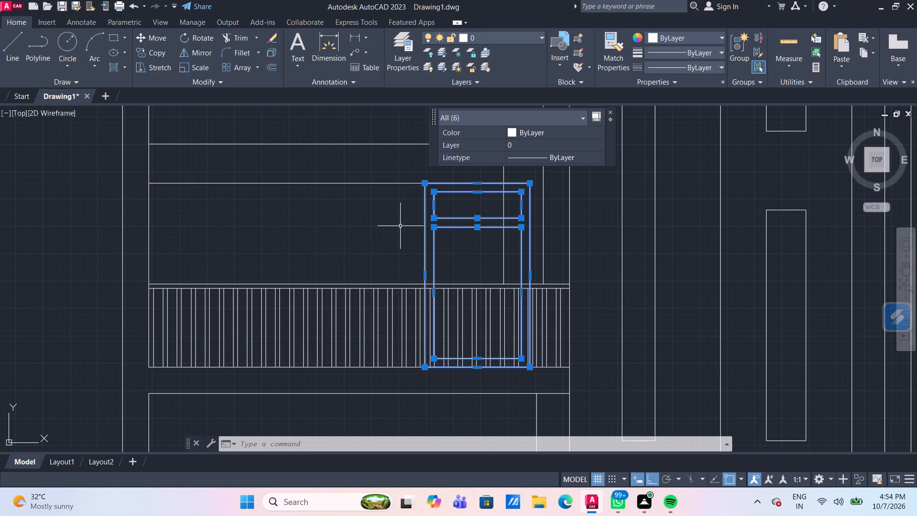
text(CO)
key(Return)
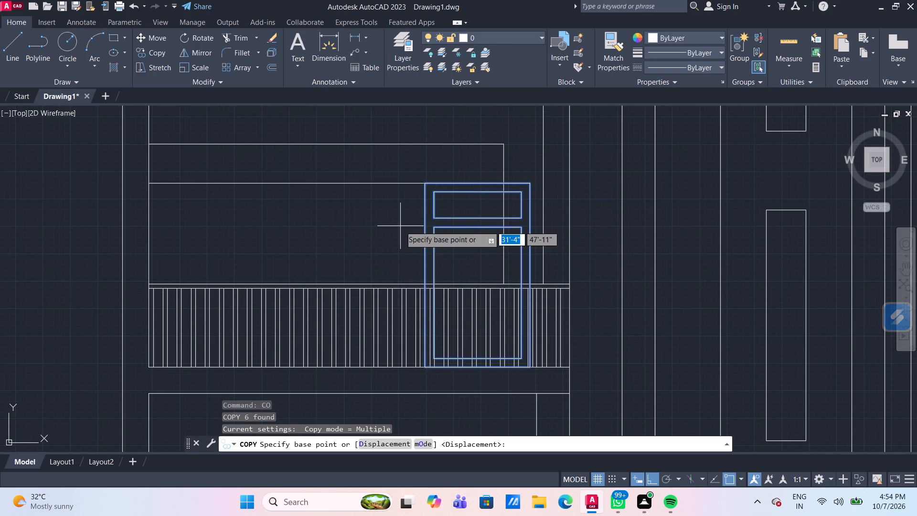
click(528, 184)
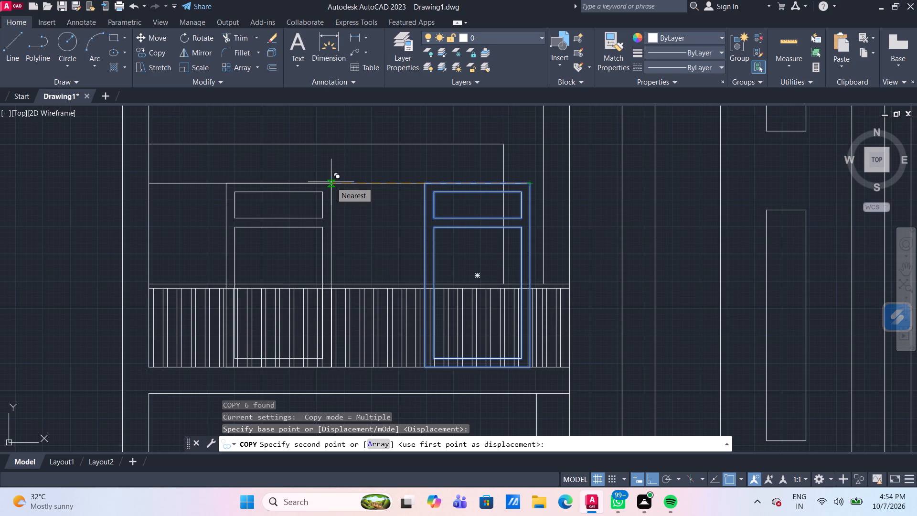
scroll(331, 182, down, 1)
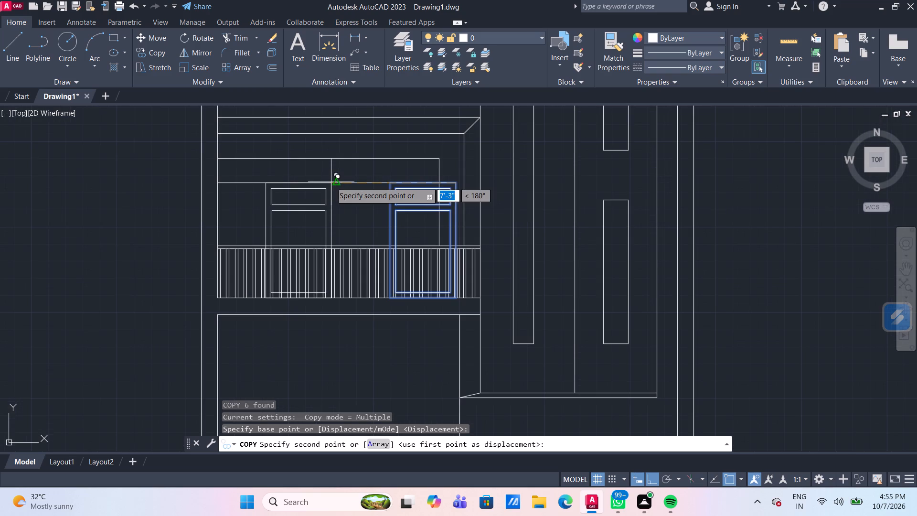
middle_drag(342, 185, 391, 197)
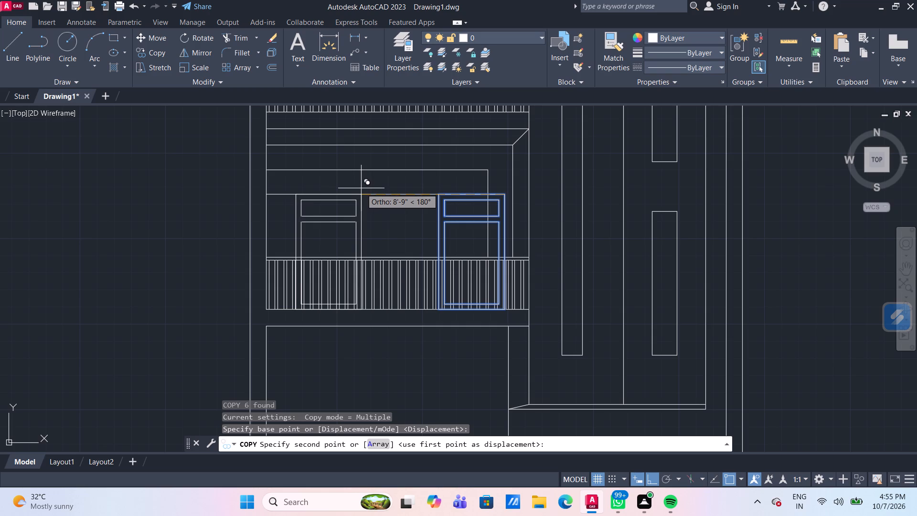
click(361, 188)
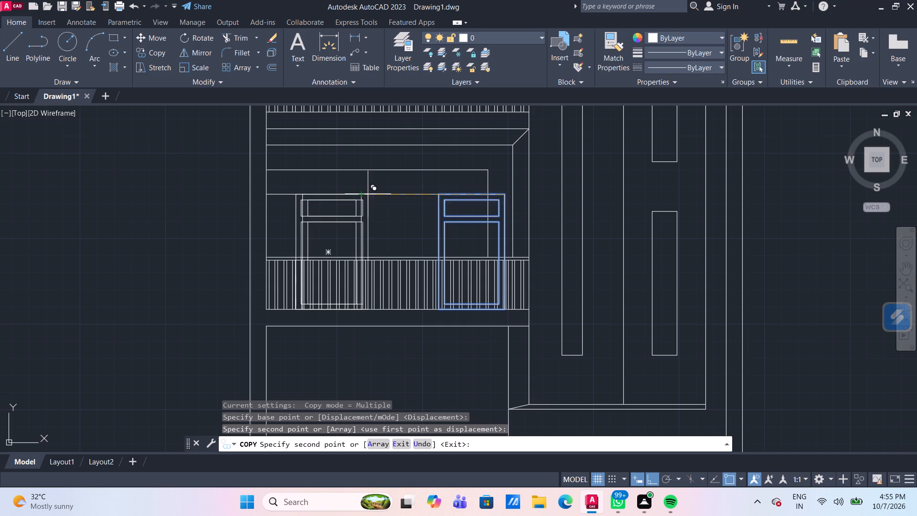
key(Escape)
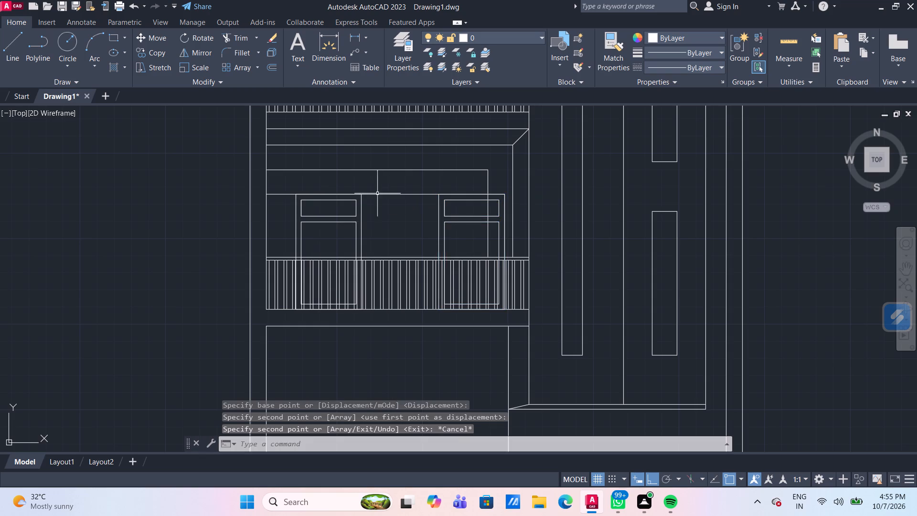
Move the right-hand door with its frame and top light 6" to the left, away from the reveal.
click(465, 236)
click(412, 204)
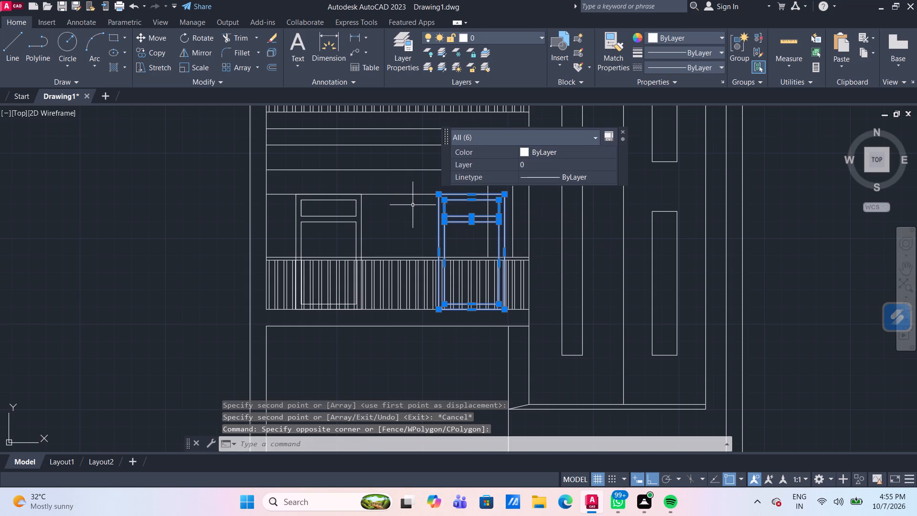
key(m)
key(Return)
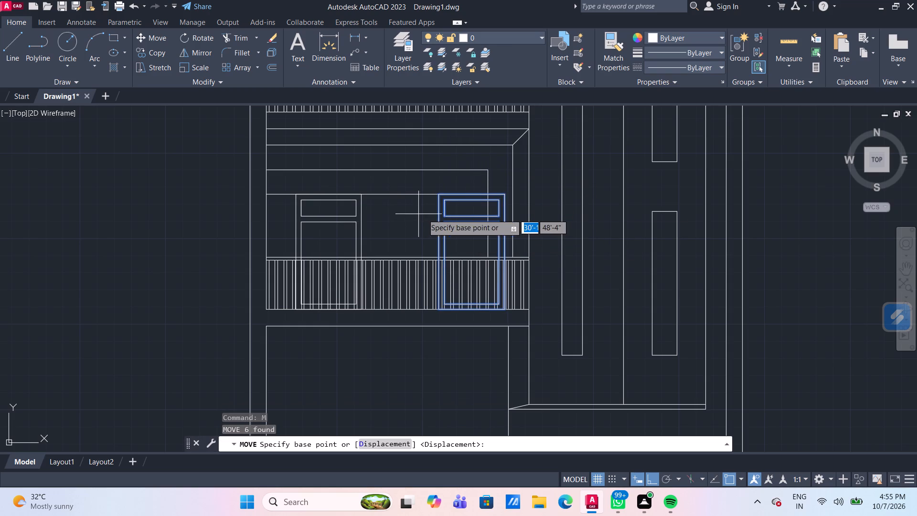
scroll(435, 185, up, 3)
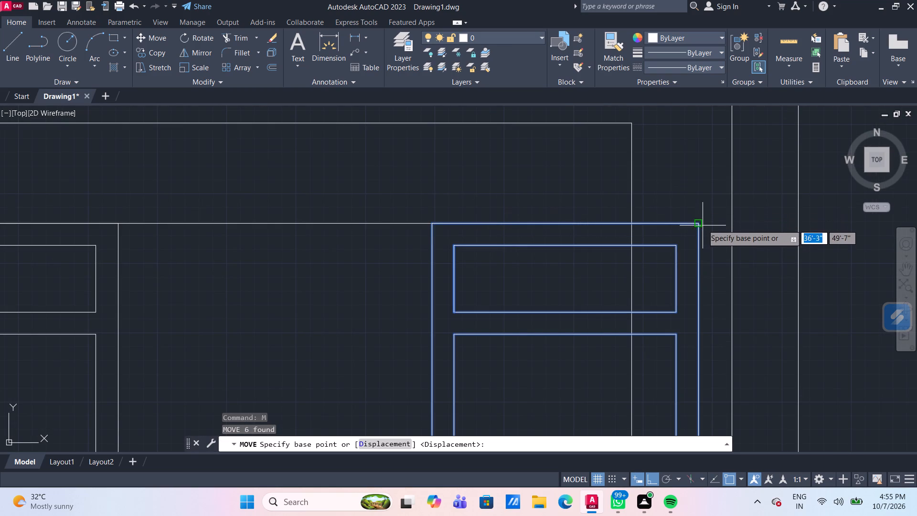
click(698, 221)
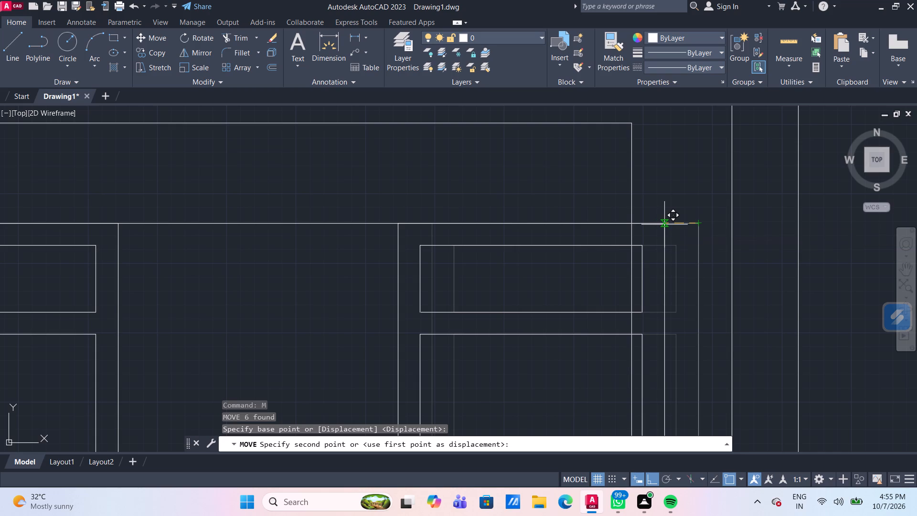
text(6")
key(Return)
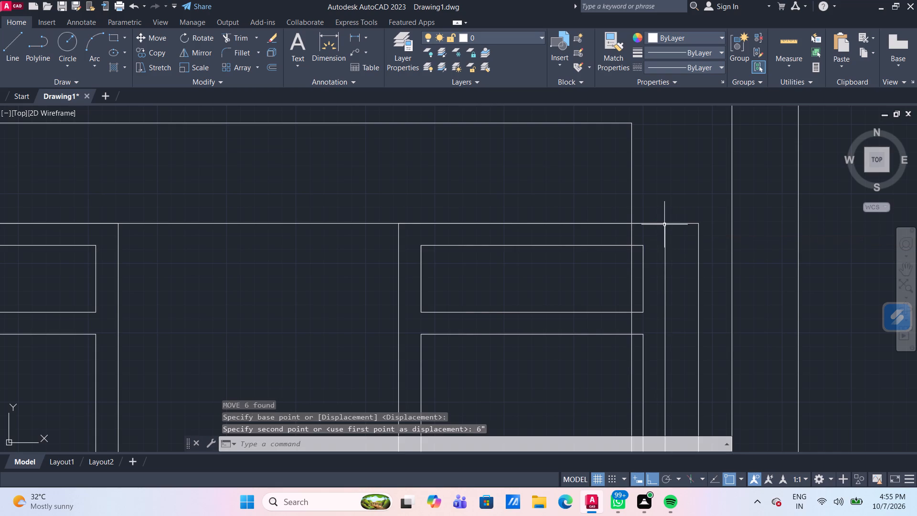
Move the left-hand door with its frame and top light slightly to the right along the door-head line.
scroll(664, 225, down, 3)
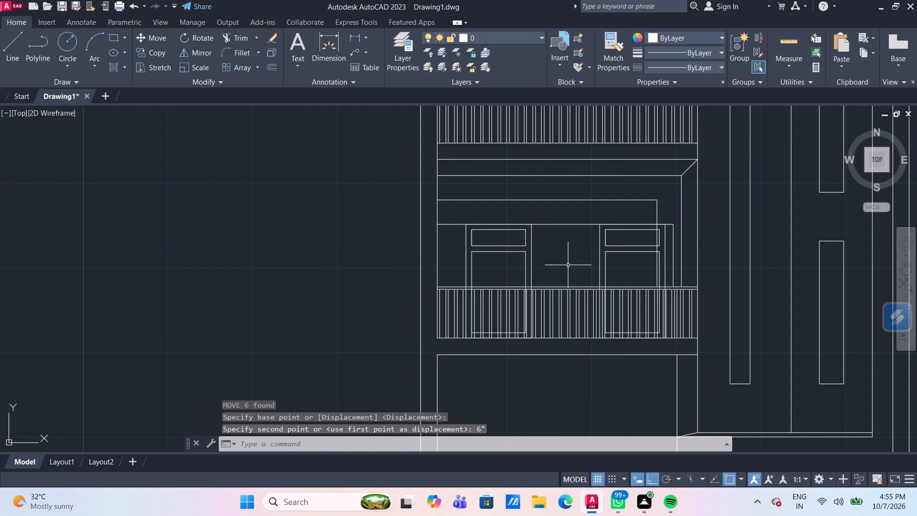
middle_drag(565, 261, 538, 253)
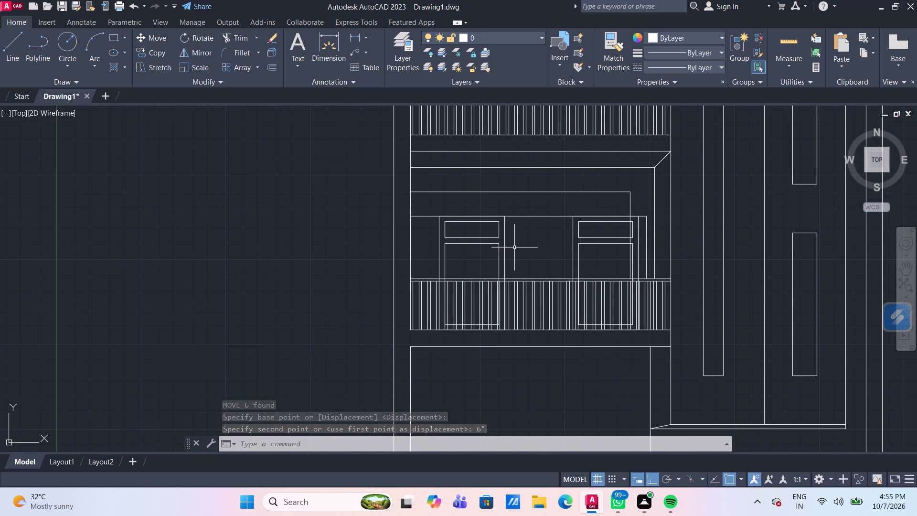
click(515, 247)
click(475, 230)
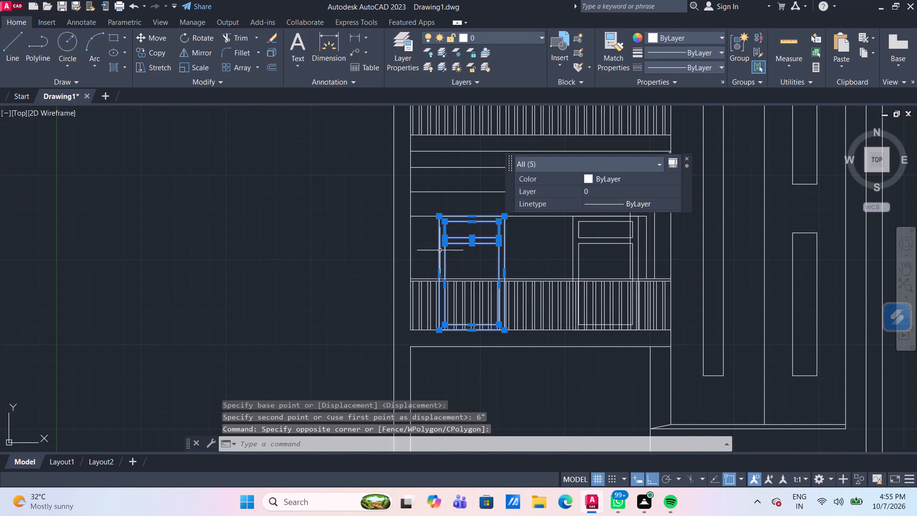
key(m)
key(Return)
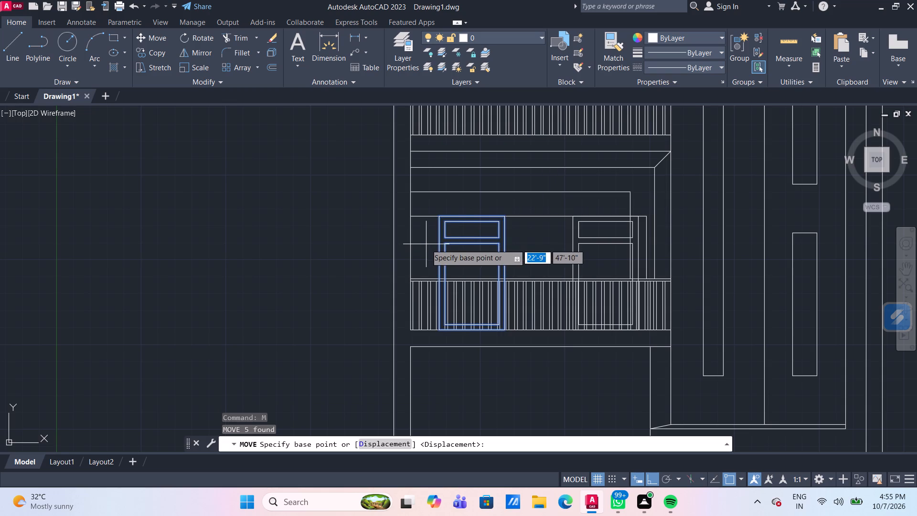
click(503, 214)
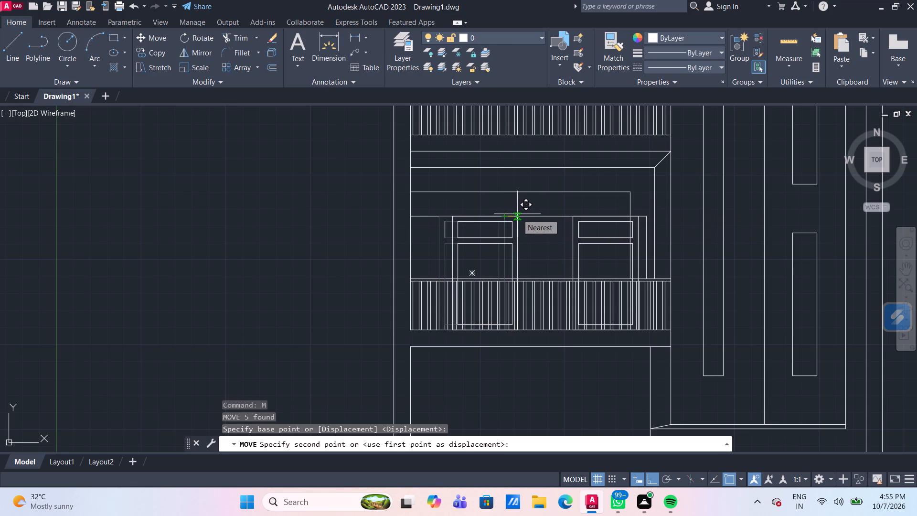
click(517, 214)
Erase the stray short vertical line left behind beside the left-hand door's frame at top-light height.
scroll(522, 238, up, 1)
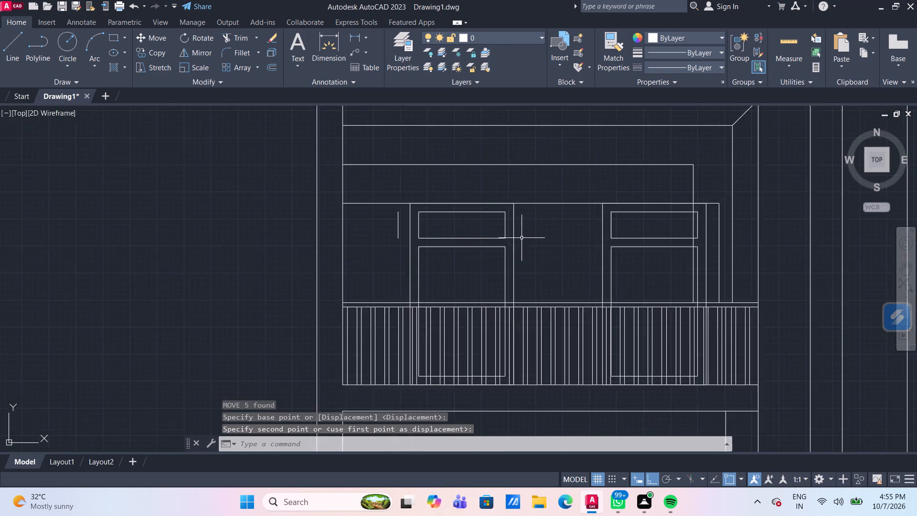
click(398, 222)
key(Delete)
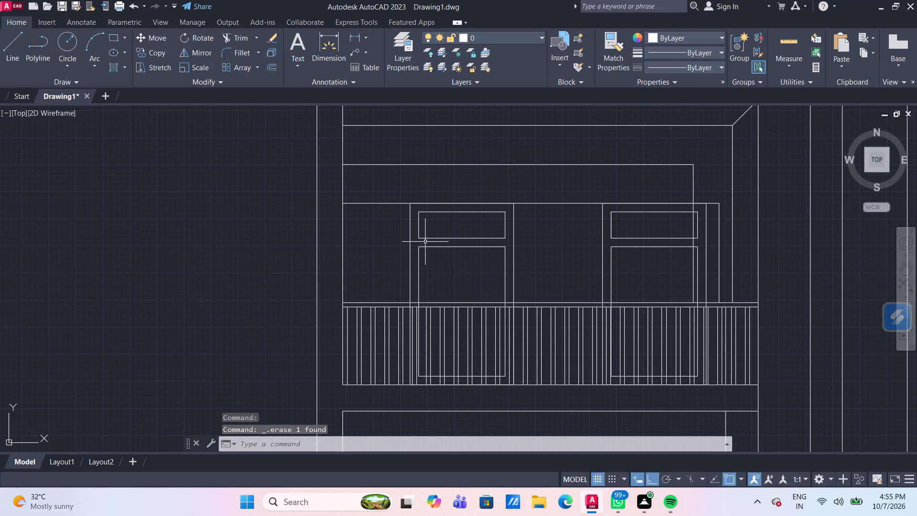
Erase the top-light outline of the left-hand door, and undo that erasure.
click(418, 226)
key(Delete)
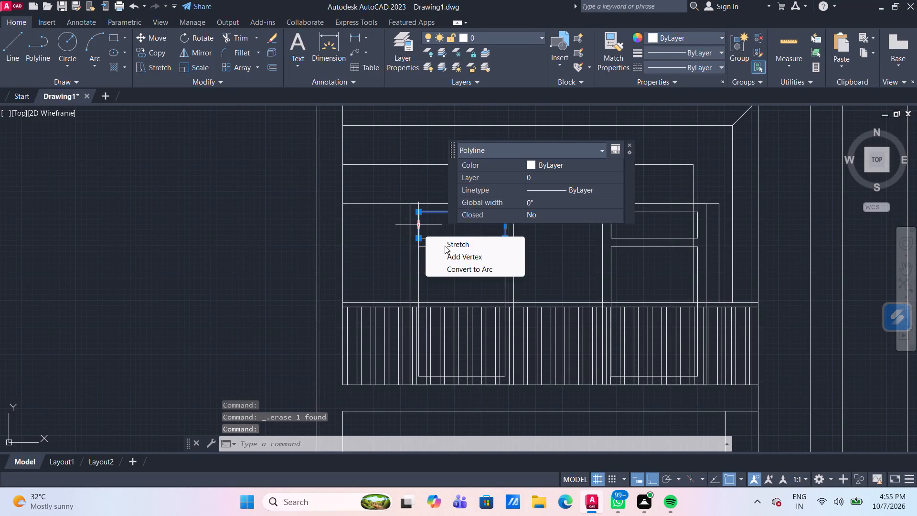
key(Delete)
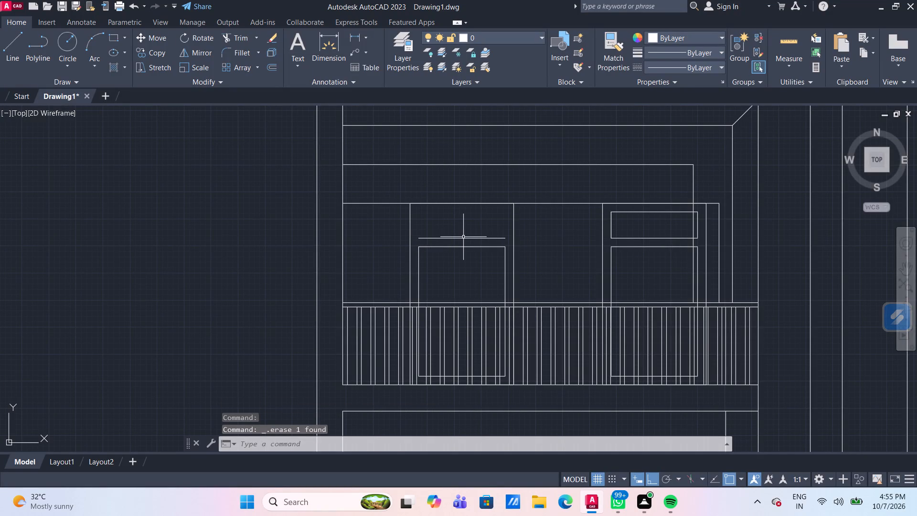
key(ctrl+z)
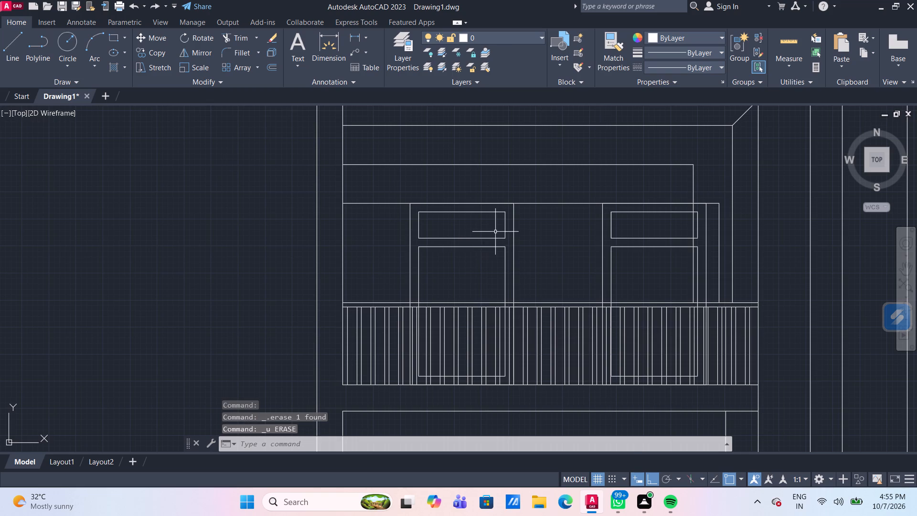
Examine both doors' top lights and how the right-hand door meets the vertical lines of the mitred reveal.
scroll(497, 232, up, 2)
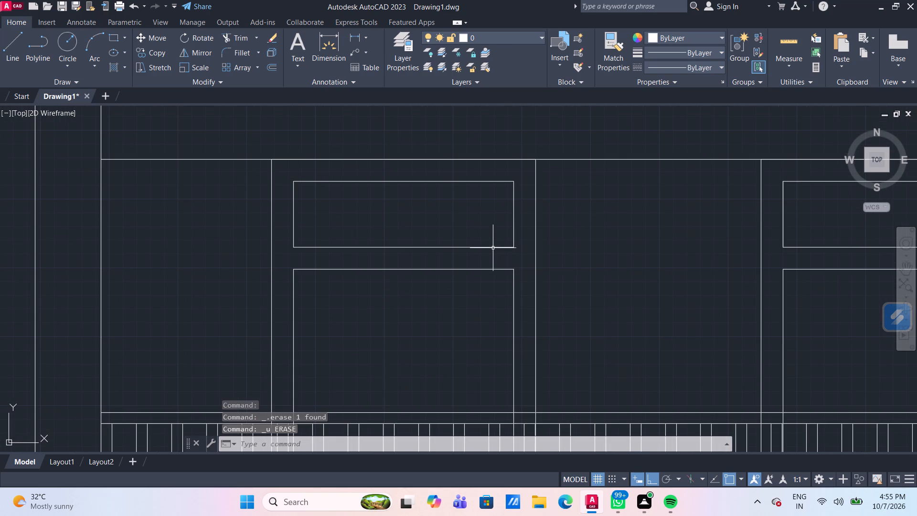
click(494, 248)
key(Escape)
scroll(446, 233, down, 3)
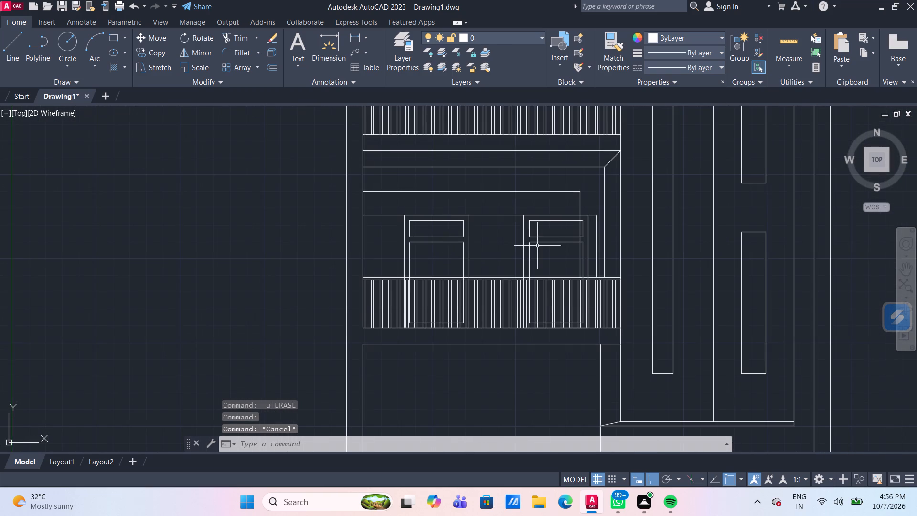
scroll(572, 236, up, 2)
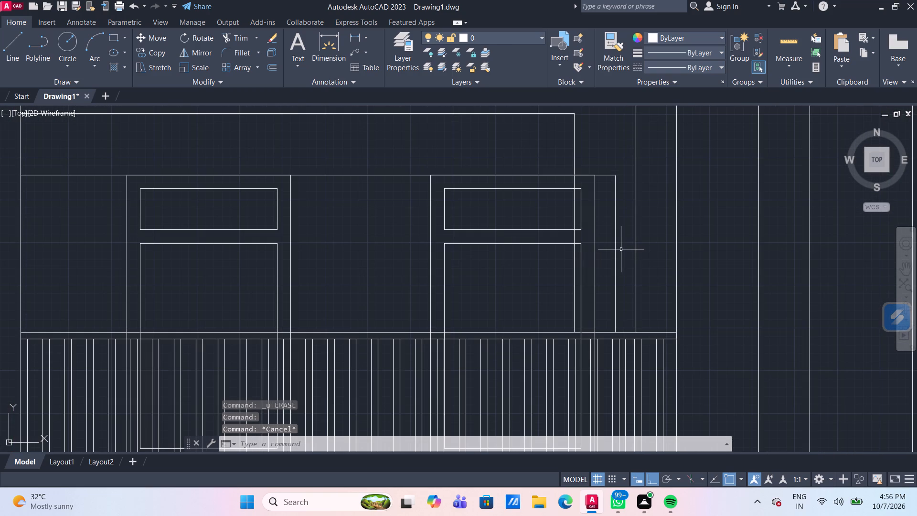
scroll(662, 255, down, 1)
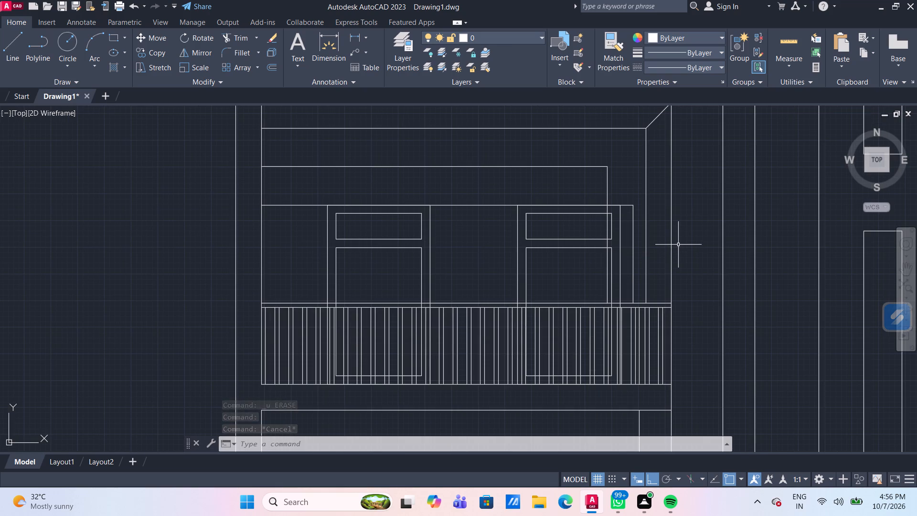
middle_drag(665, 226, 661, 226)
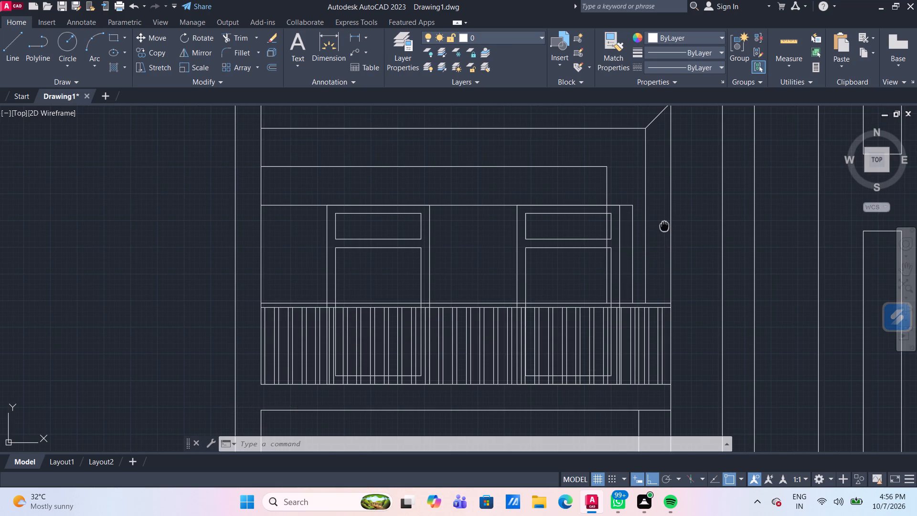
middle_drag(661, 226, 531, 217)
scroll(492, 261, up, 1)
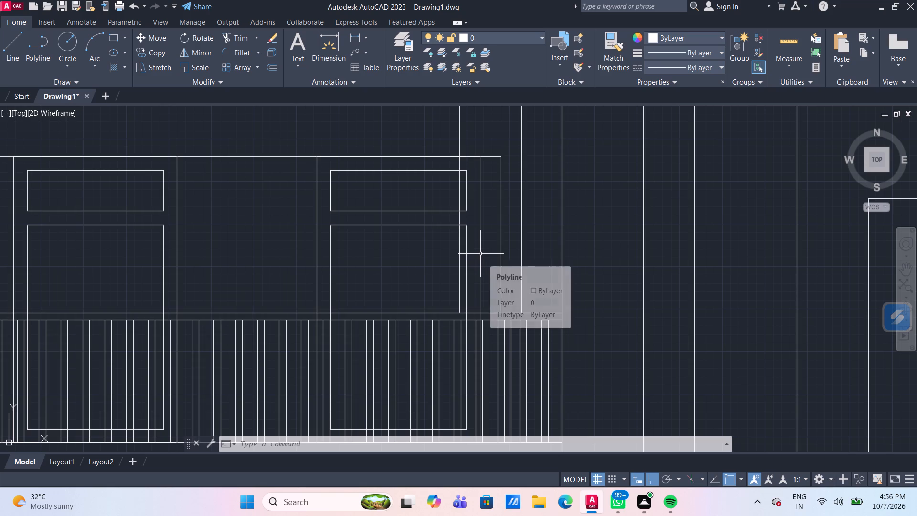
scroll(498, 220, down, 1)
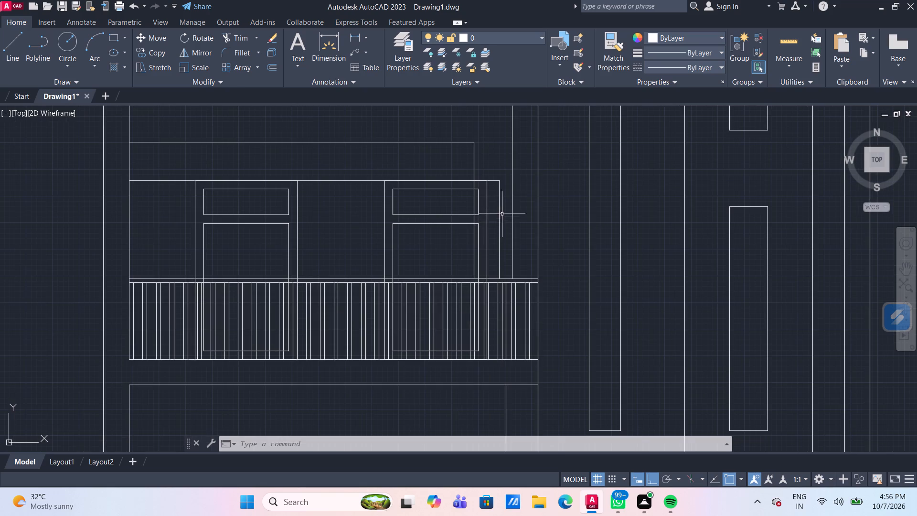
scroll(535, 179, down, 1)
scroll(512, 164, up, 1)
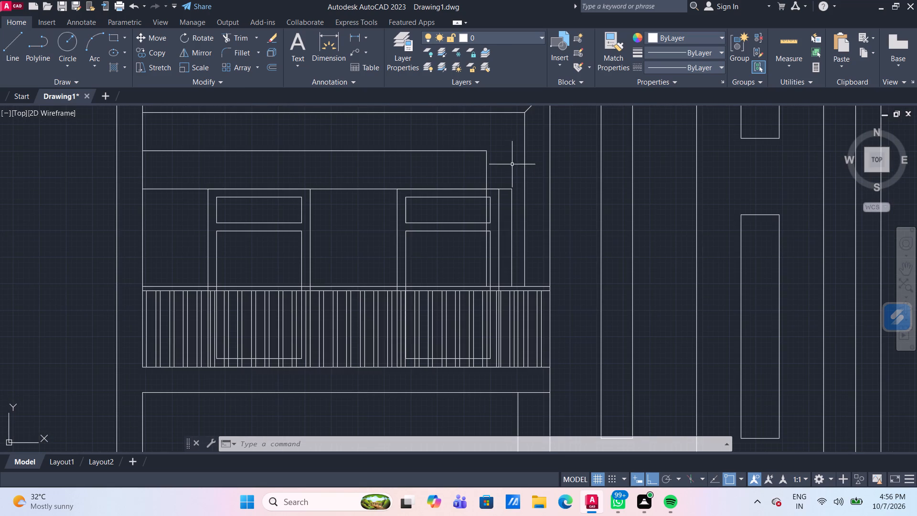
middle_drag(510, 162, 505, 225)
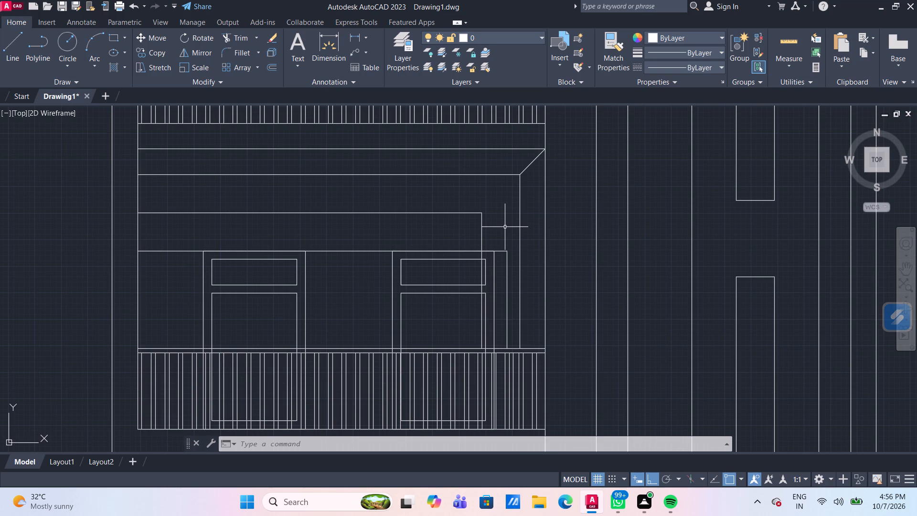
scroll(540, 235, down, 1)
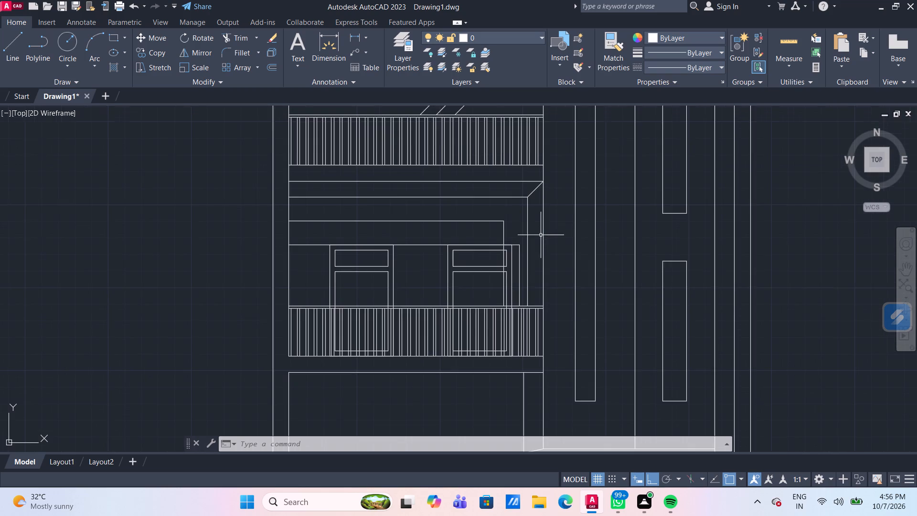
scroll(575, 232, down, 1)
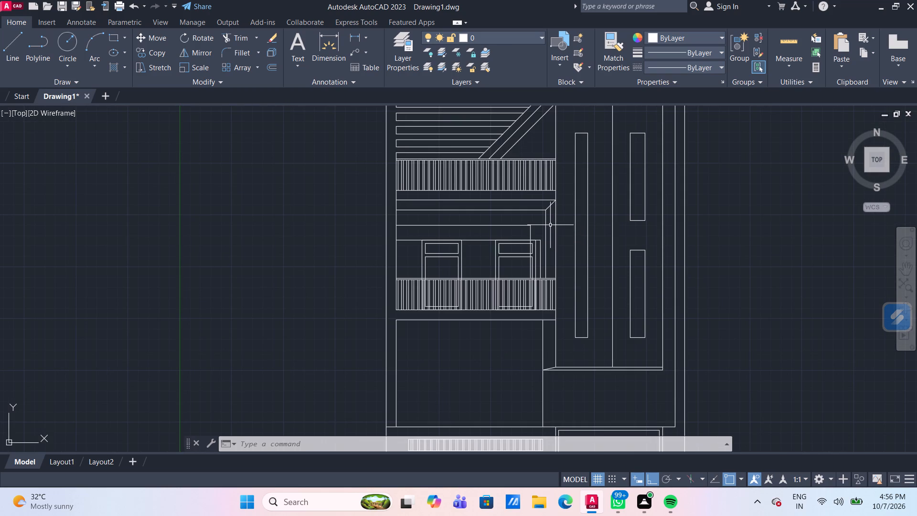
scroll(538, 240, up, 2)
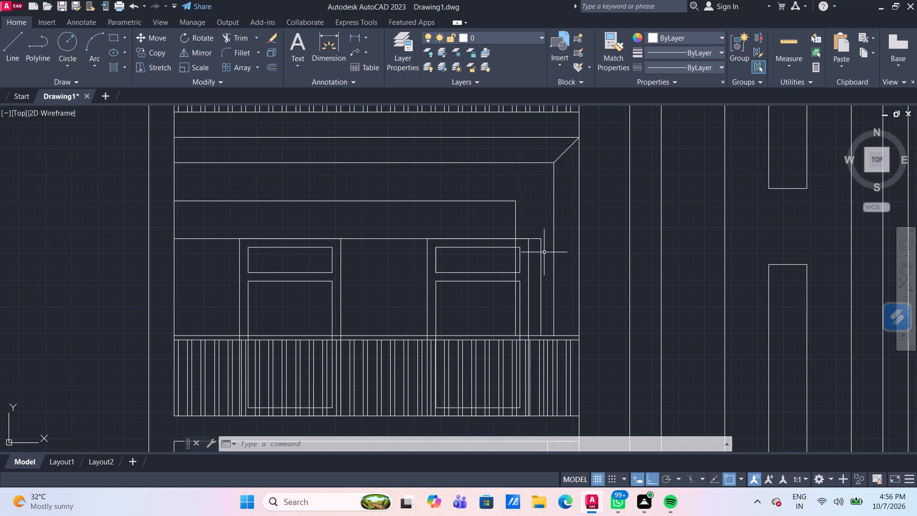
Erase the vertical line just beyond the right-hand door and the horizontal door-head line it meets.
click(542, 250)
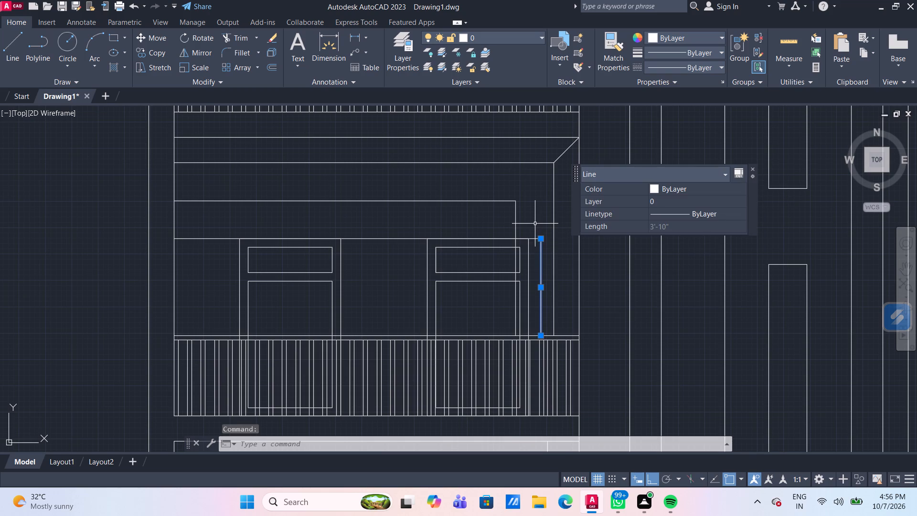
key(Delete)
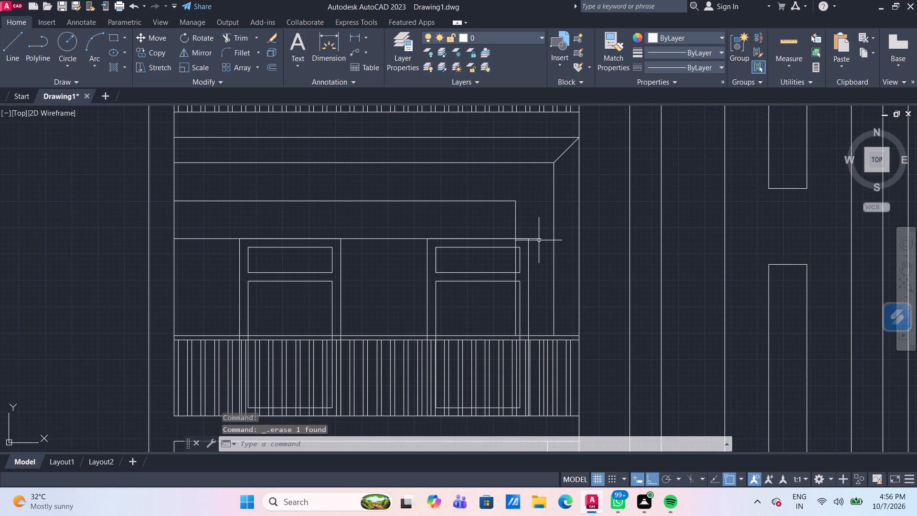
click(536, 238)
key(Delete)
Copy both framed doors with their top lights straight down about 11'-9" into the opening on the storey below.
scroll(430, 223, down, 2)
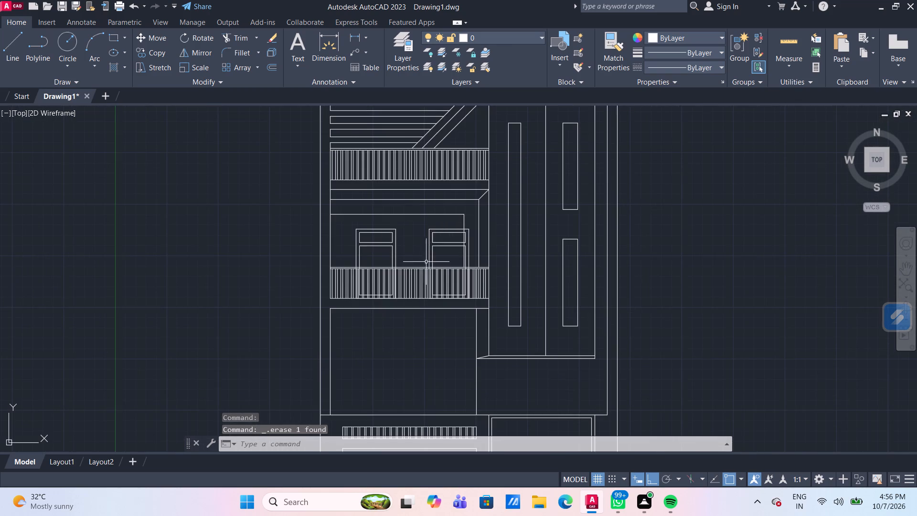
scroll(426, 233, up, 1)
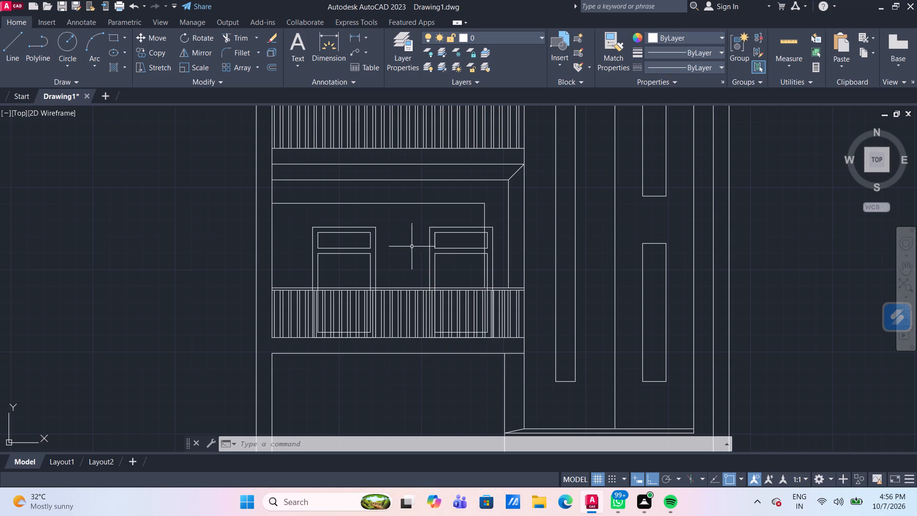
click(455, 265)
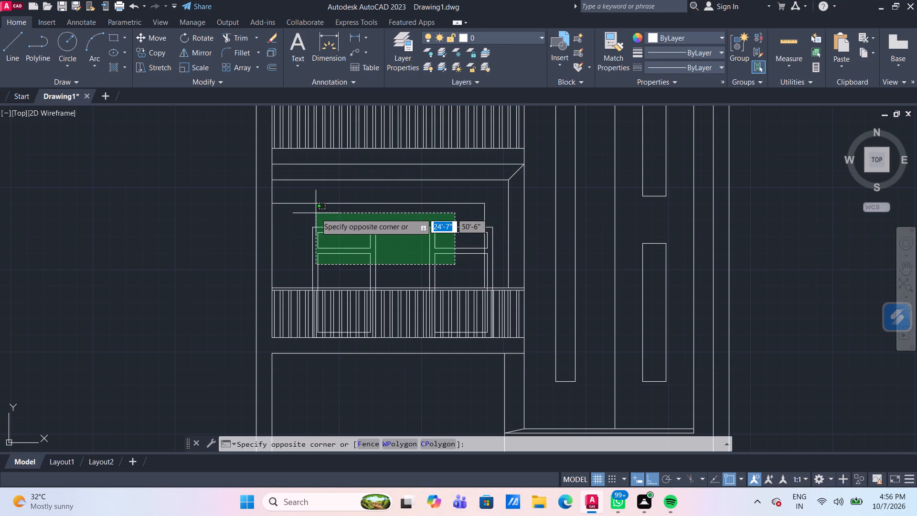
click(299, 215)
scroll(509, 242, up, 3)
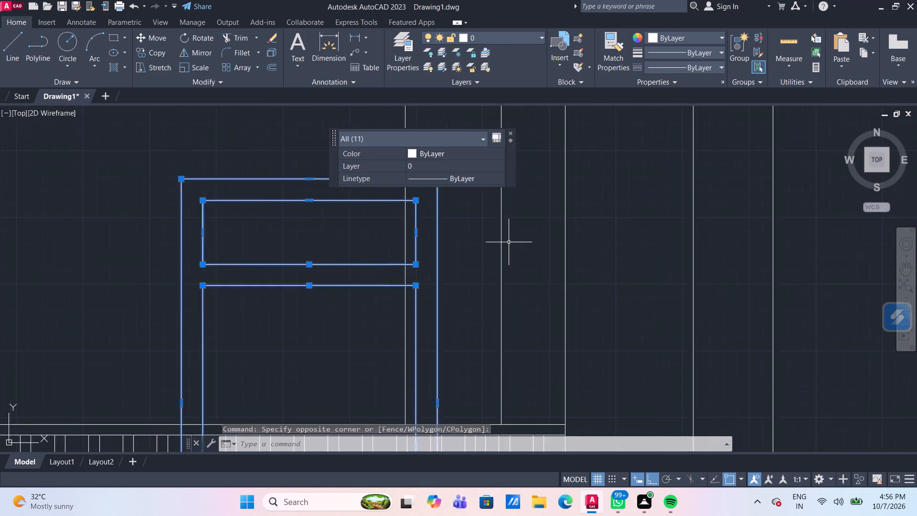
scroll(509, 242, up, 1)
scroll(507, 242, down, 2)
scroll(409, 265, down, 1)
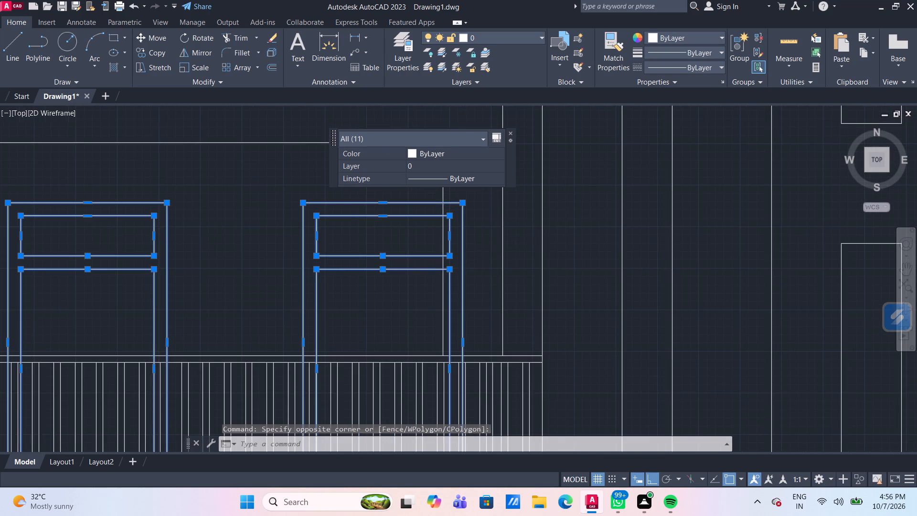
scroll(338, 285, down, 2)
scroll(329, 346, down, 1)
middle_drag(369, 333, 371, 329)
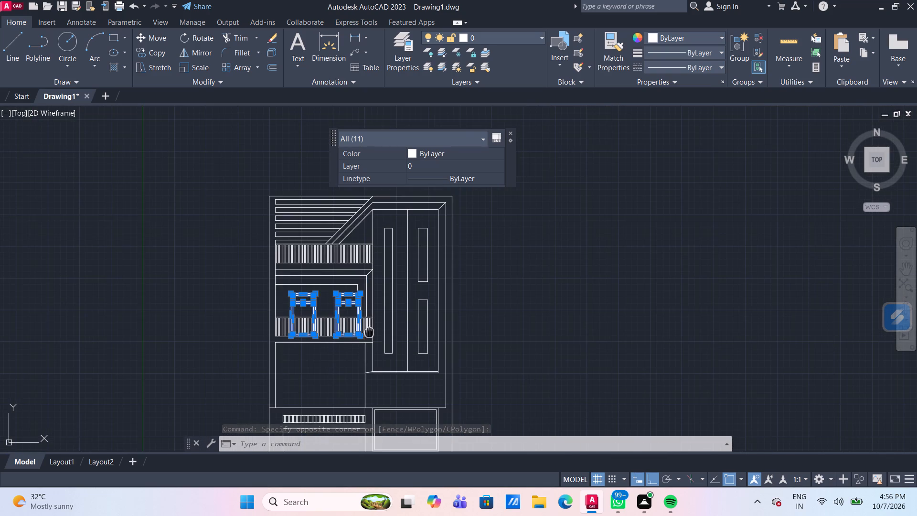
middle_drag(371, 329, 379, 293)
scroll(314, 335, up, 1)
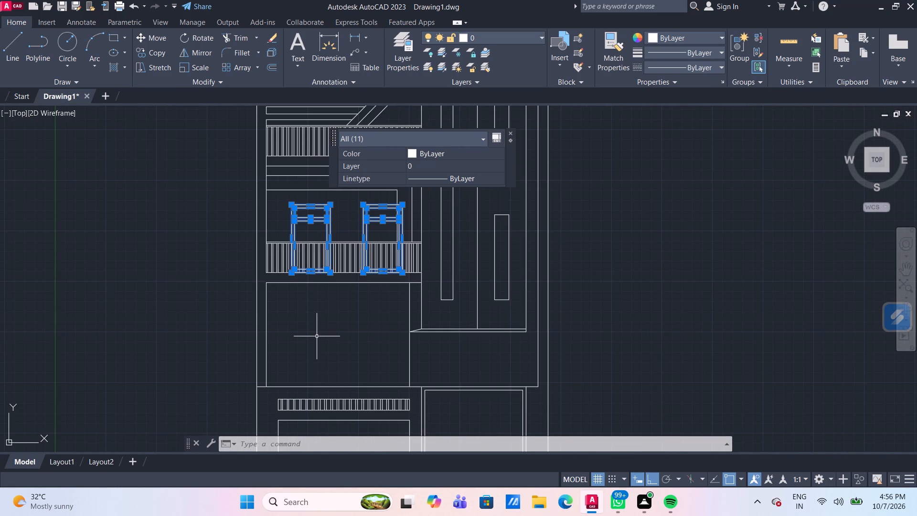
text(CO)
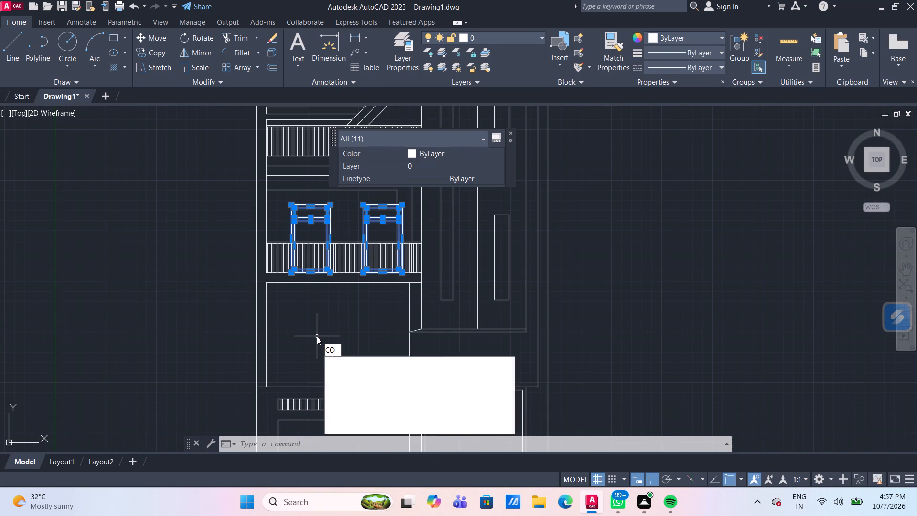
key(Return)
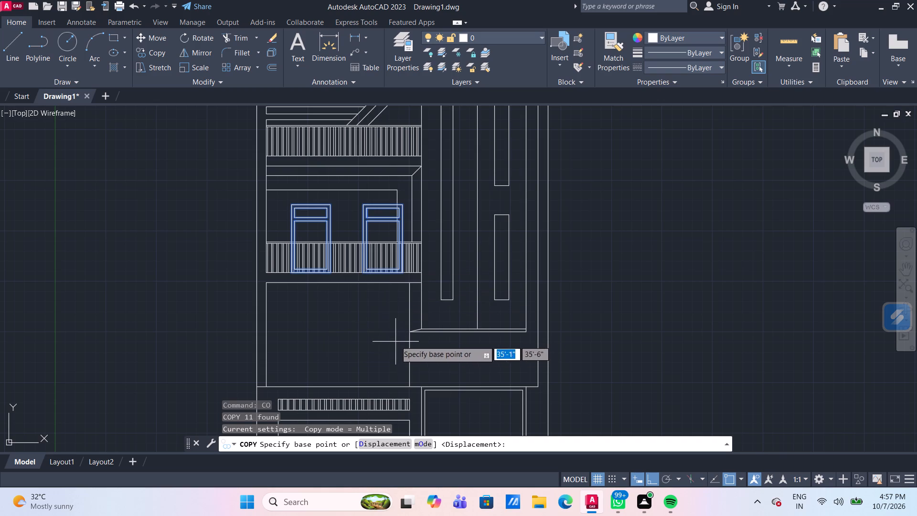
middle_drag(395, 340, 392, 299)
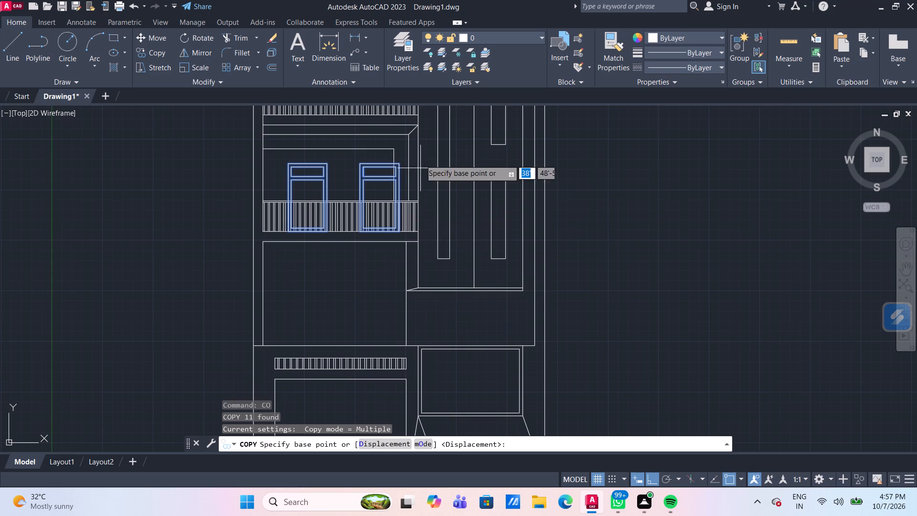
click(400, 164)
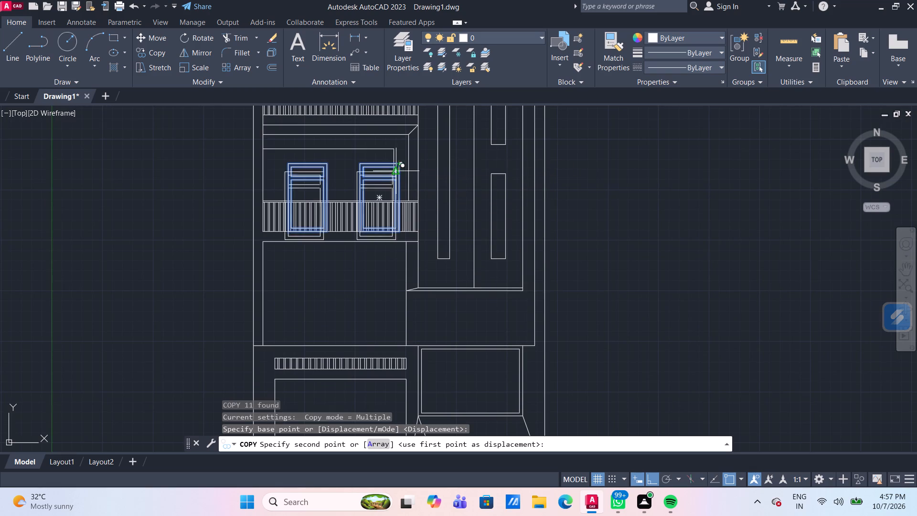
scroll(397, 266, up, 1)
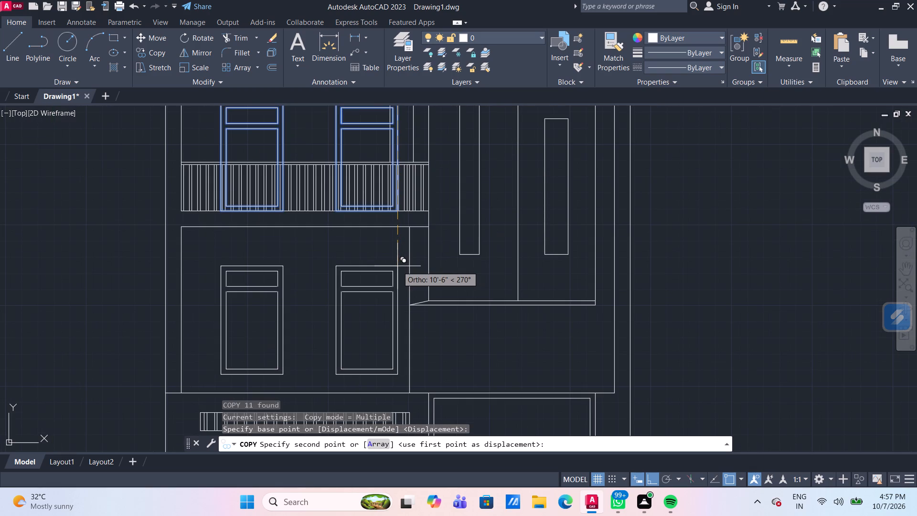
scroll(397, 266, down, 1)
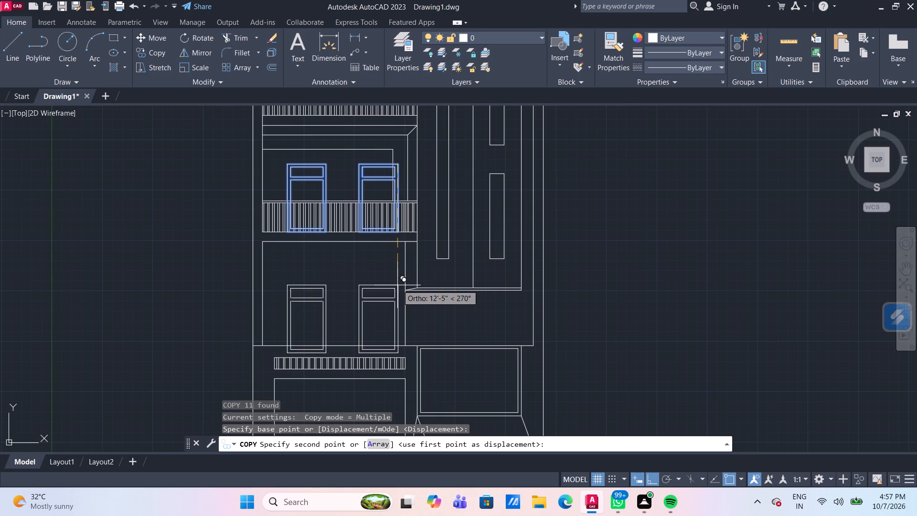
scroll(399, 286, up, 1)
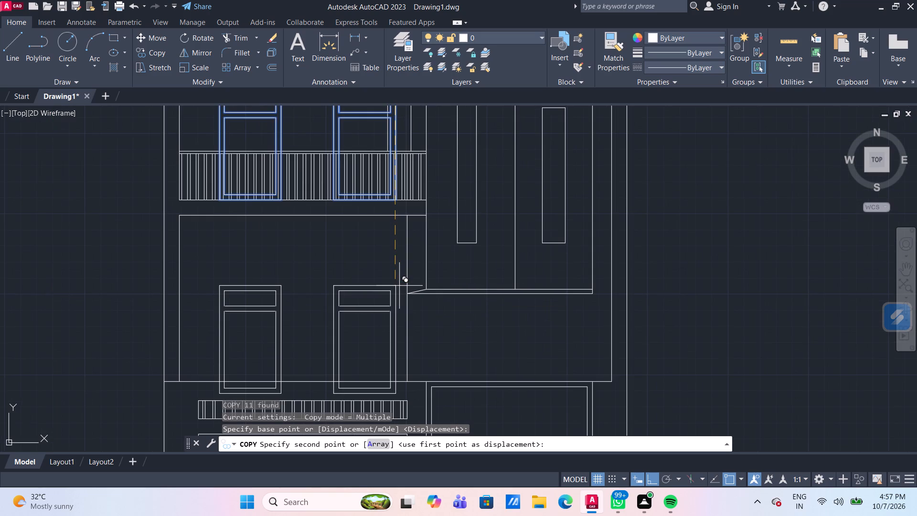
middle_drag(399, 286, 394, 232)
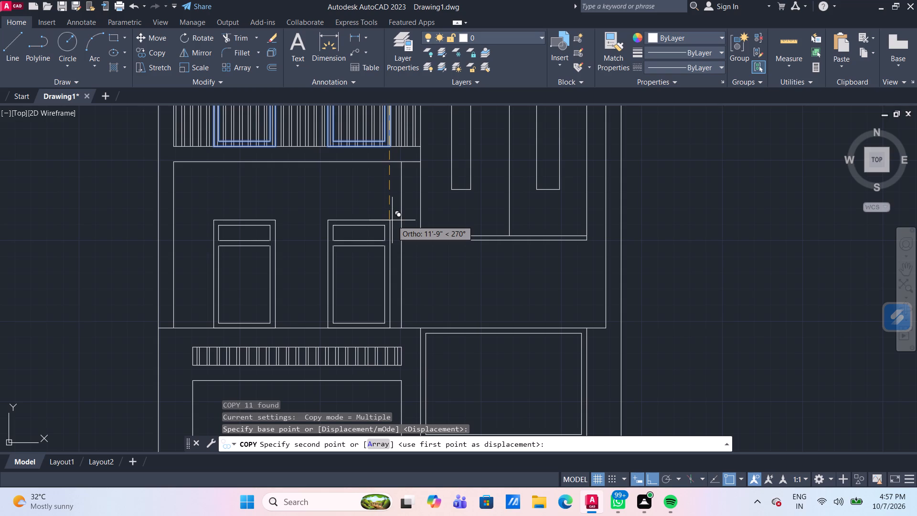
click(392, 220)
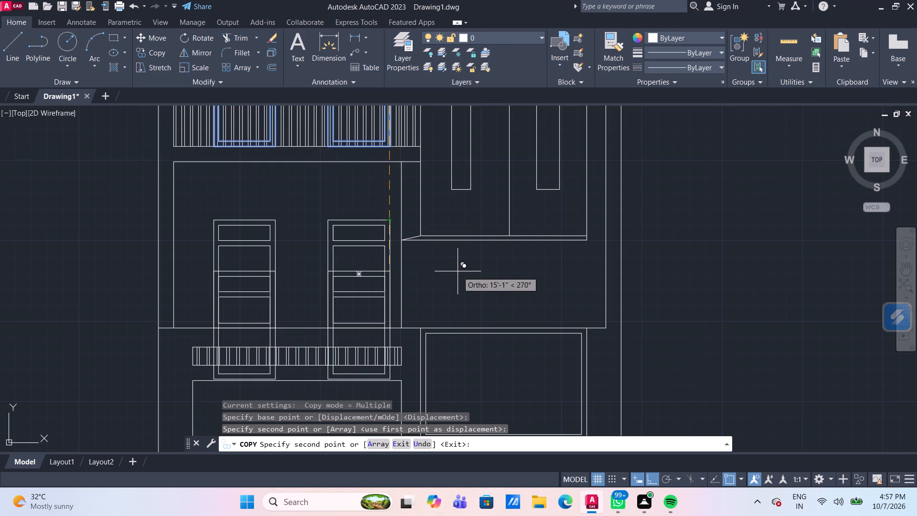
key(Escape)
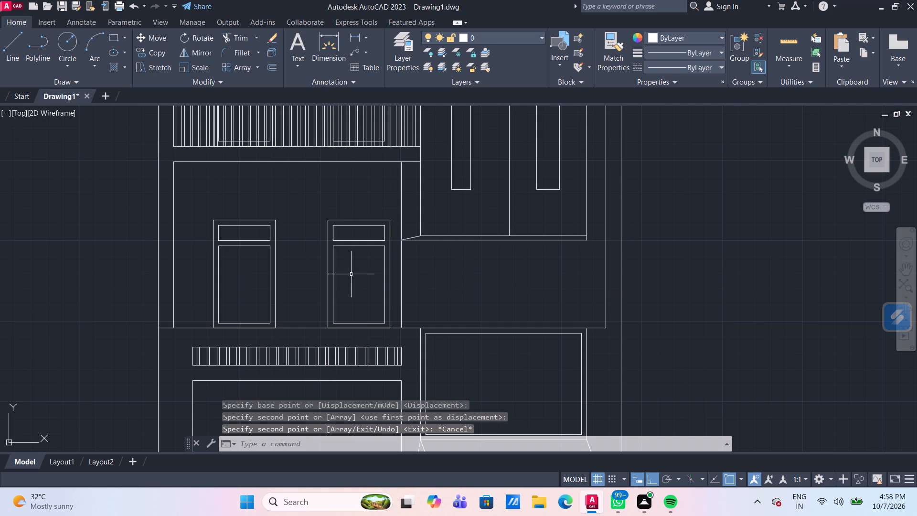
Trim away the bottom frame lines of both copied doors along the lower storey's floor line.
scroll(327, 313, up, 2)
middle_drag(422, 294, 430, 260)
text(TR)
key(Return)
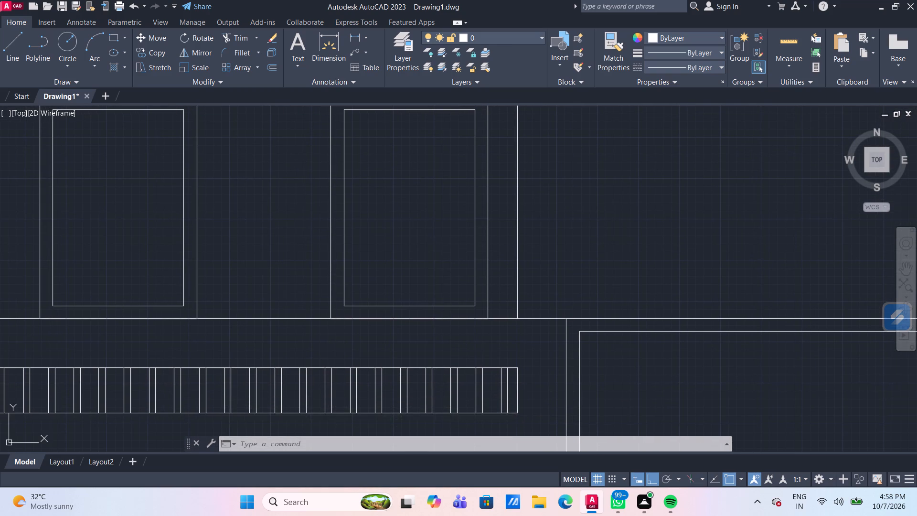
click(416, 321)
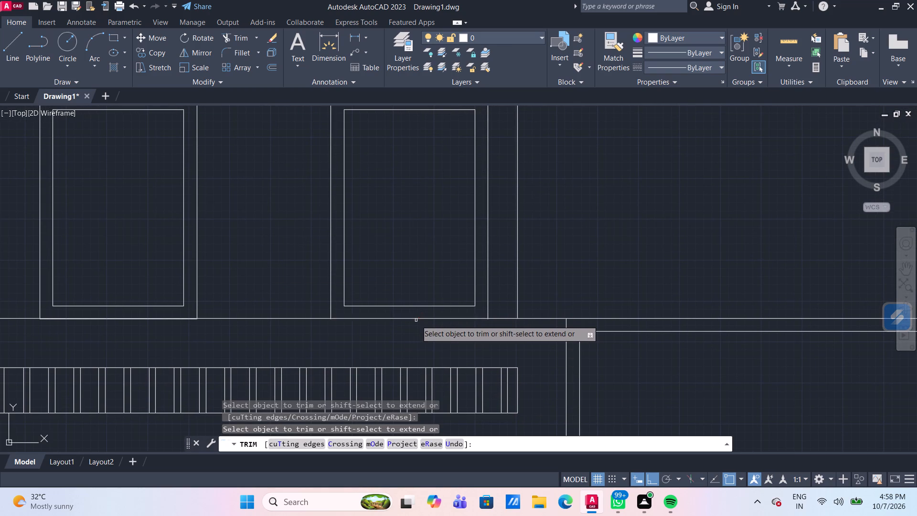
scroll(360, 333, up, 3)
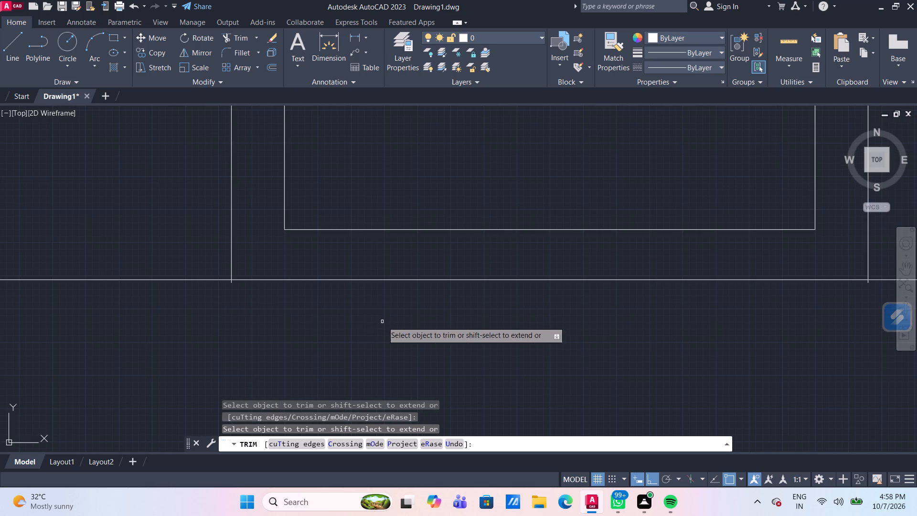
scroll(238, 301, down, 2)
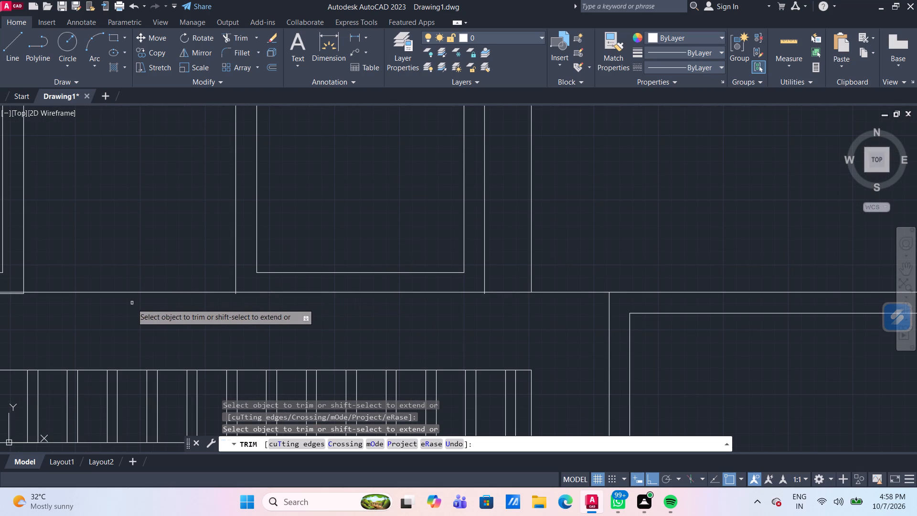
middle_drag(149, 312, 379, 324)
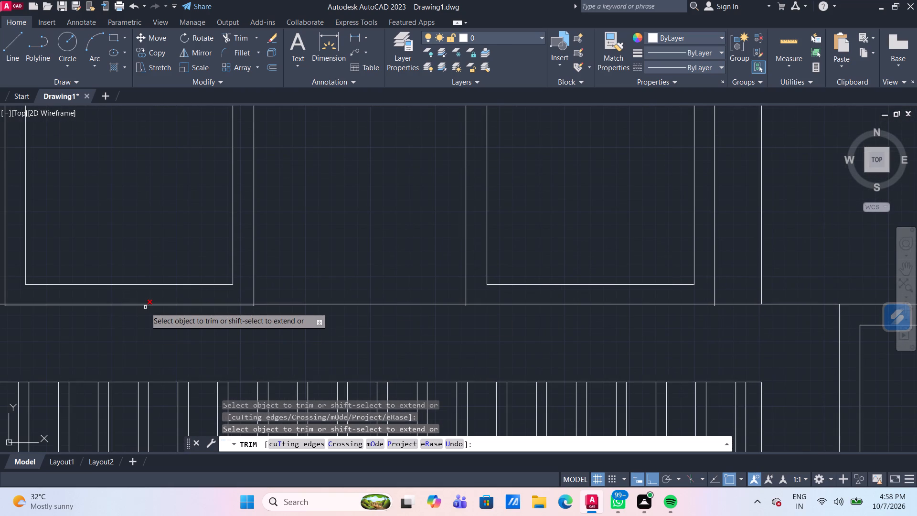
click(145, 307)
Trim the short ends of both copied doors' frame sides that project below the floor line.
scroll(224, 317, down, 2)
scroll(134, 322, up, 4)
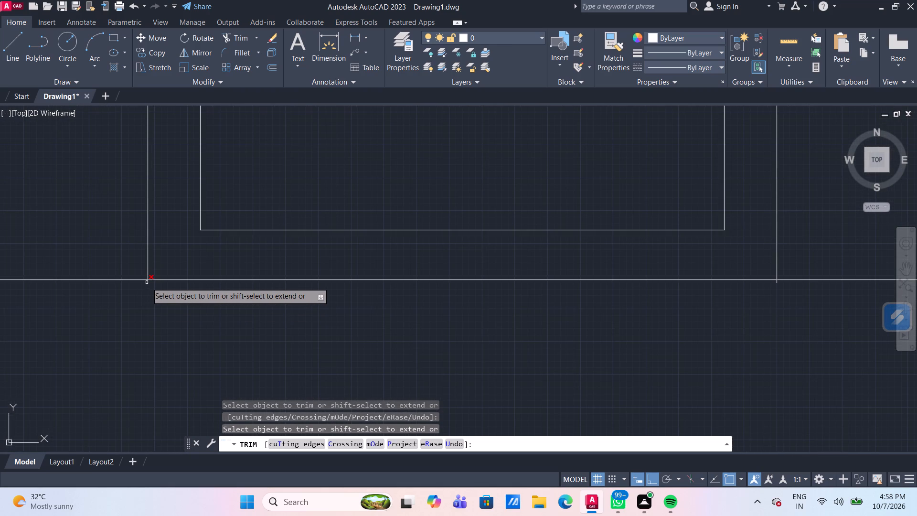
click(147, 282)
scroll(574, 361, down, 2)
scroll(668, 344, up, 2)
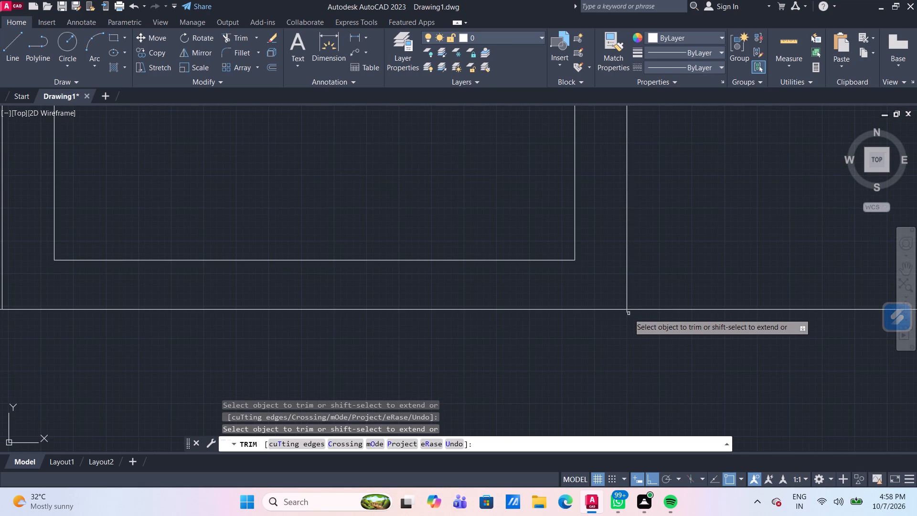
click(626, 312)
scroll(631, 332, down, 4)
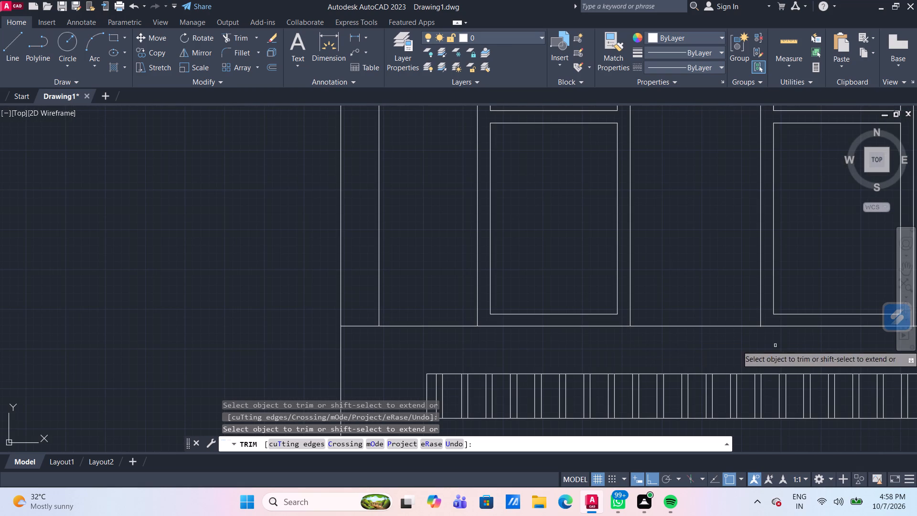
middle_drag(775, 345, 512, 335)
scroll(490, 326, up, 3)
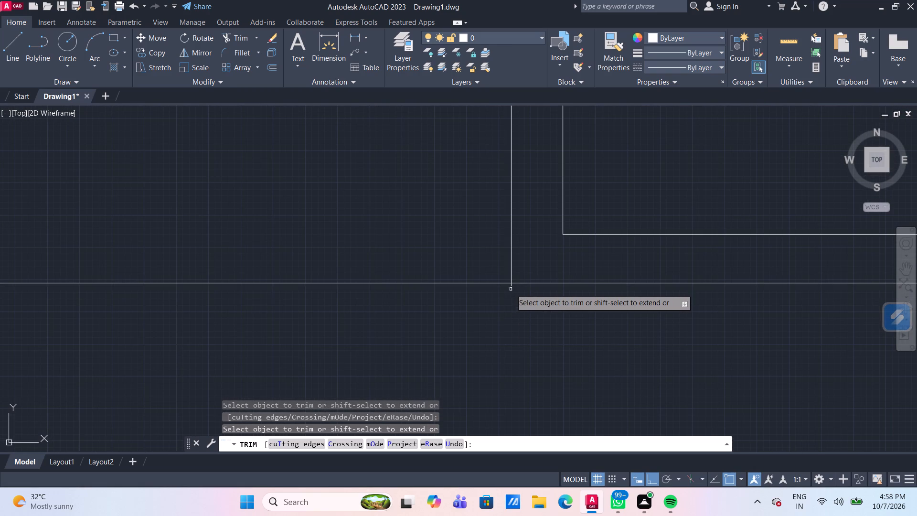
click(511, 287)
scroll(591, 336, down, 4)
scroll(764, 344, up, 2)
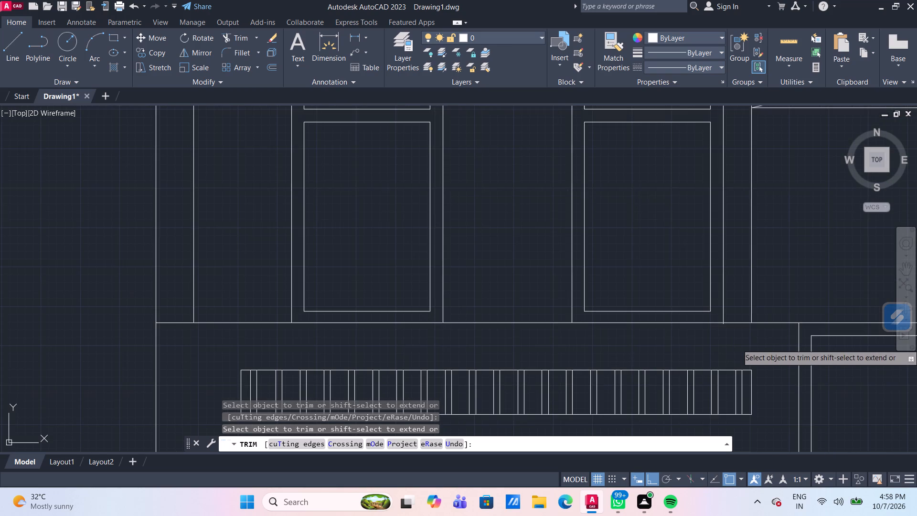
scroll(764, 344, up, 1)
click(588, 269)
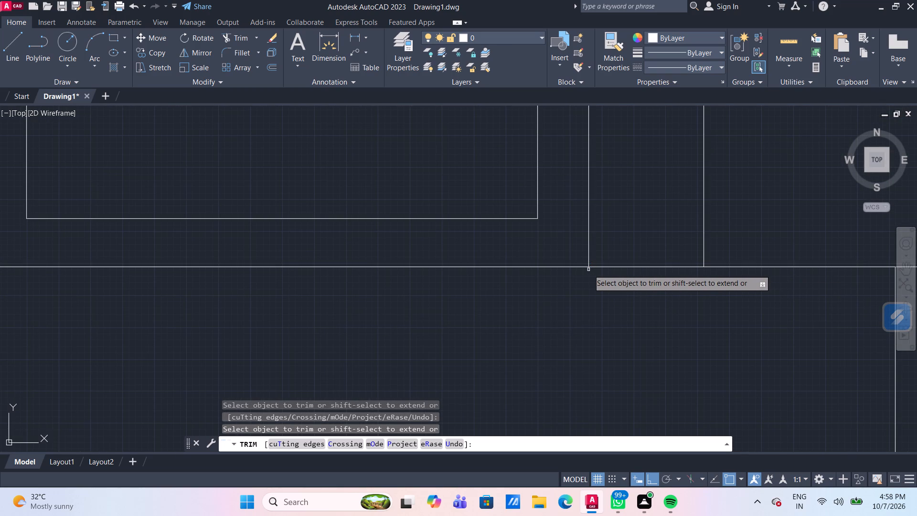
Remove the bottom lines of the inner leaf outlines on both copied doors with Trim.
scroll(597, 282, down, 5)
click(560, 266)
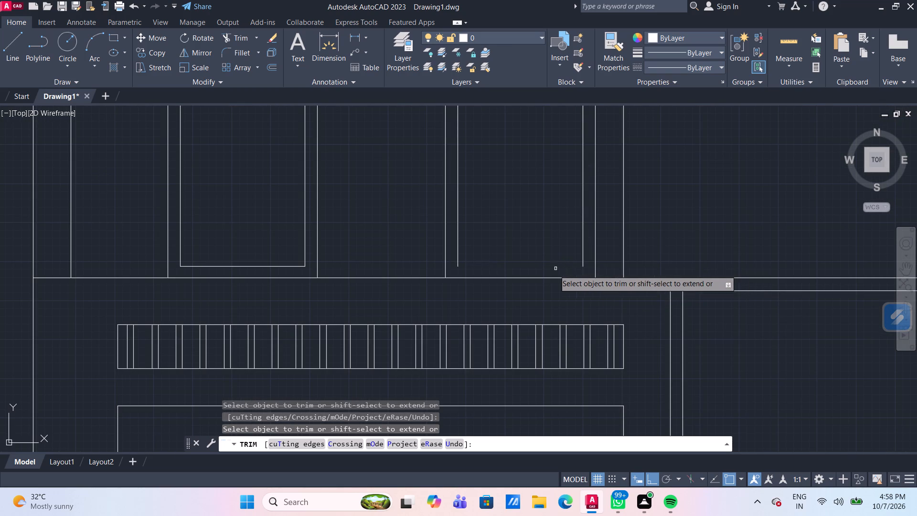
scroll(487, 272, down, 2)
scroll(403, 253, up, 3)
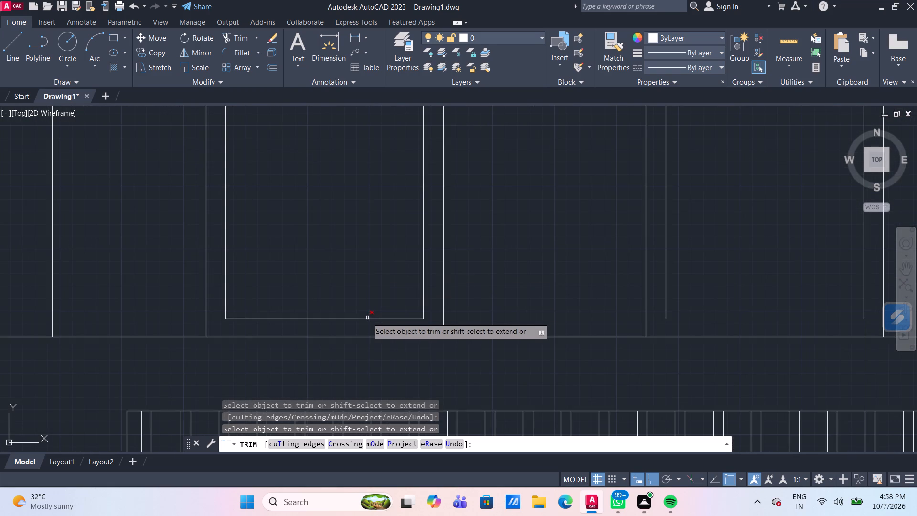
click(367, 318)
Extend the inner leaf side lines of both copied doors down to the lower storey's floor line.
scroll(369, 315, down, 3)
scroll(450, 302, up, 1)
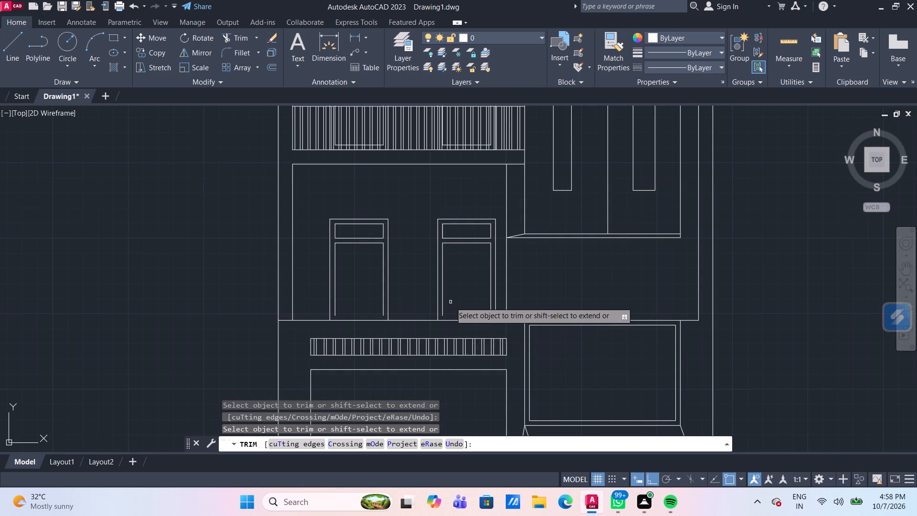
scroll(450, 302, up, 1)
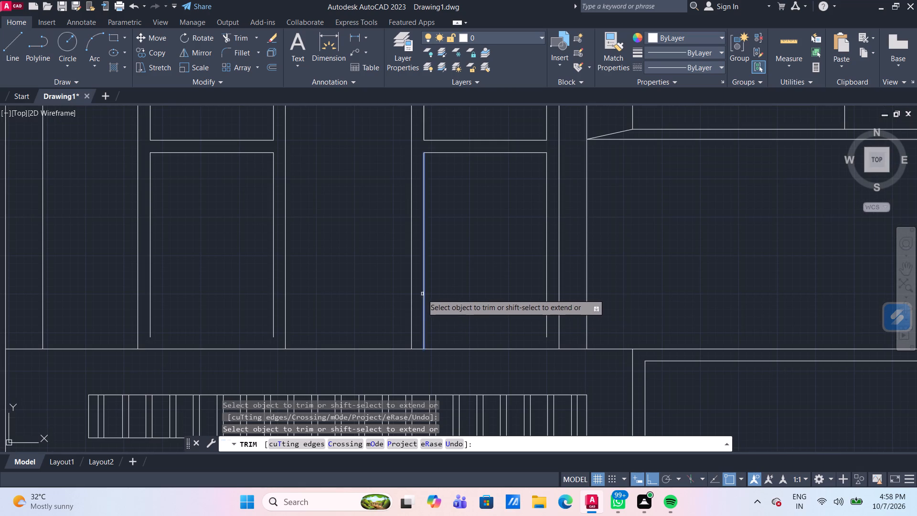
shift+click(420, 293)
shift+click(551, 305)
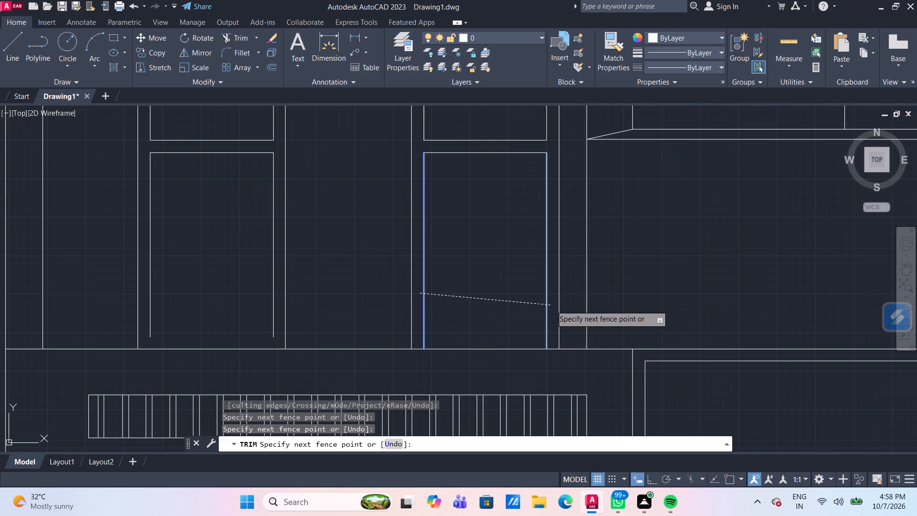
shift+click(147, 311)
shift+click(280, 323)
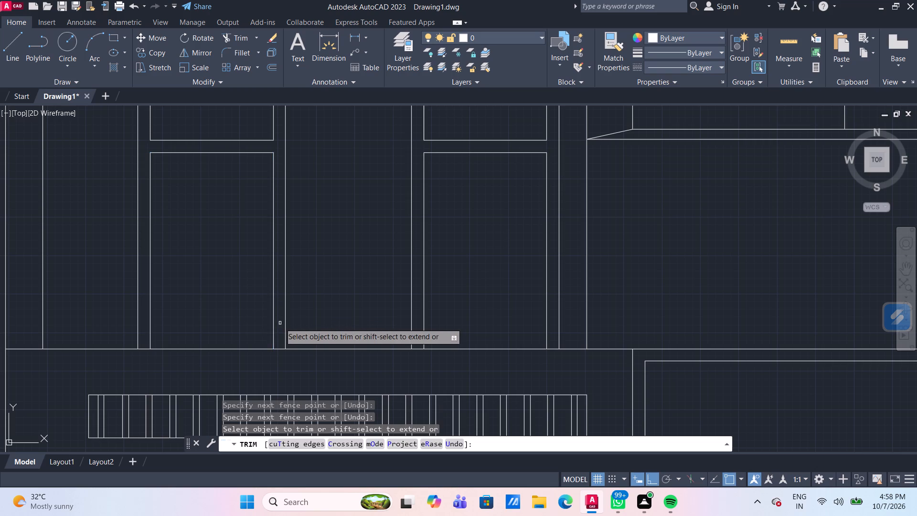
scroll(298, 291, down, 1)
scroll(346, 271, down, 1)
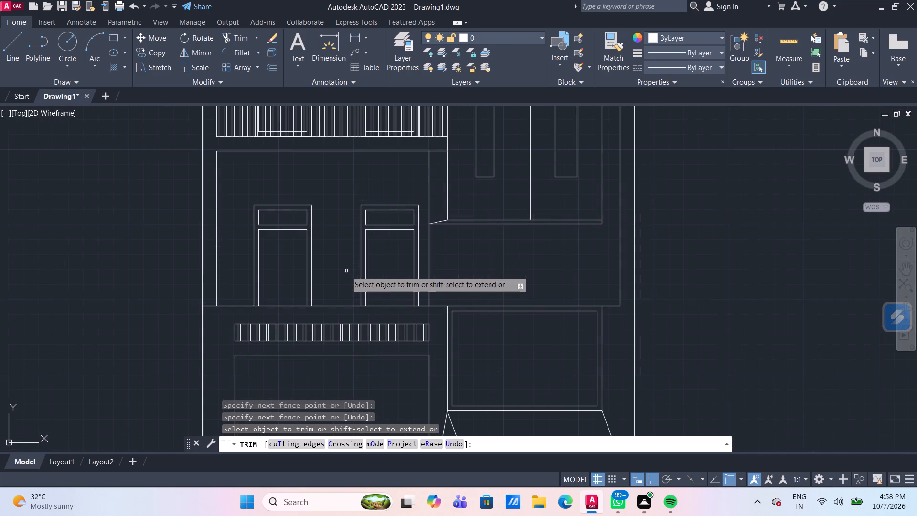
scroll(342, 181, down, 2)
middle_drag(591, 261, 591, 285)
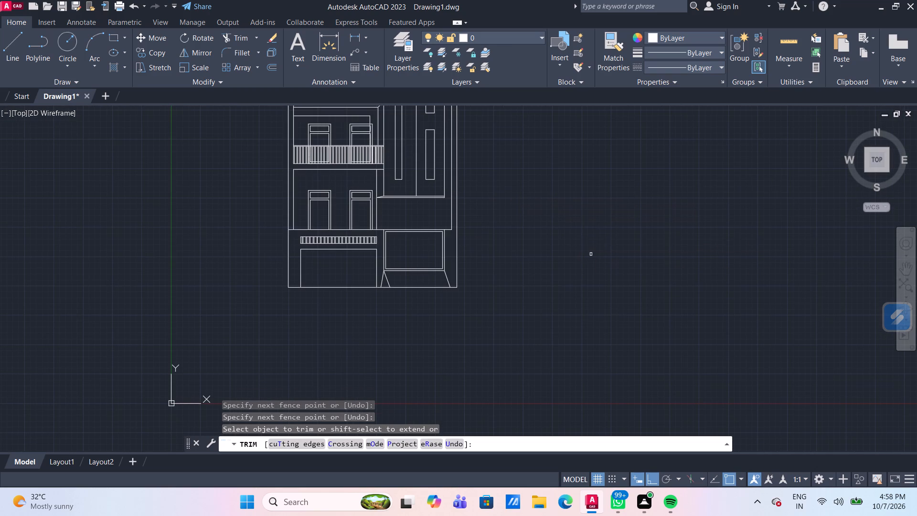
middle_drag(591, 285, 600, 309)
key(Escape)
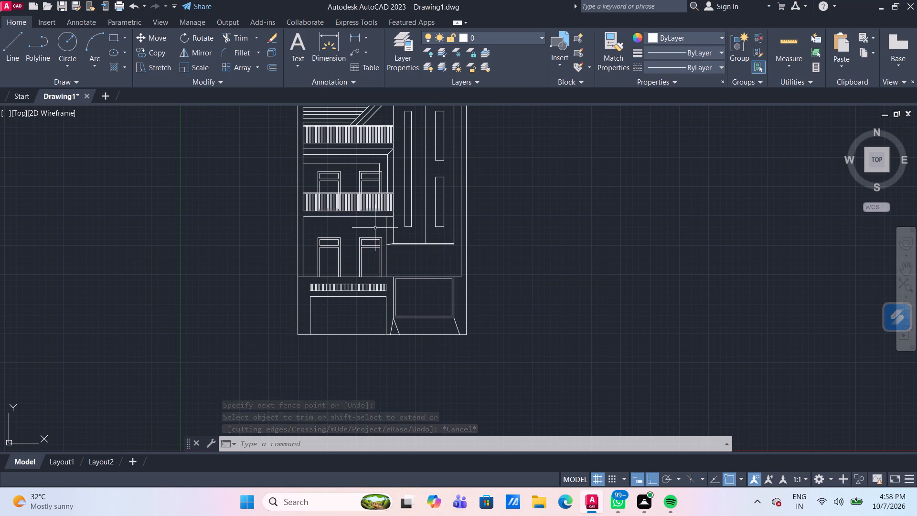
Offset the top line of the lower storey's door opening 2' downward.
scroll(374, 225, up, 2)
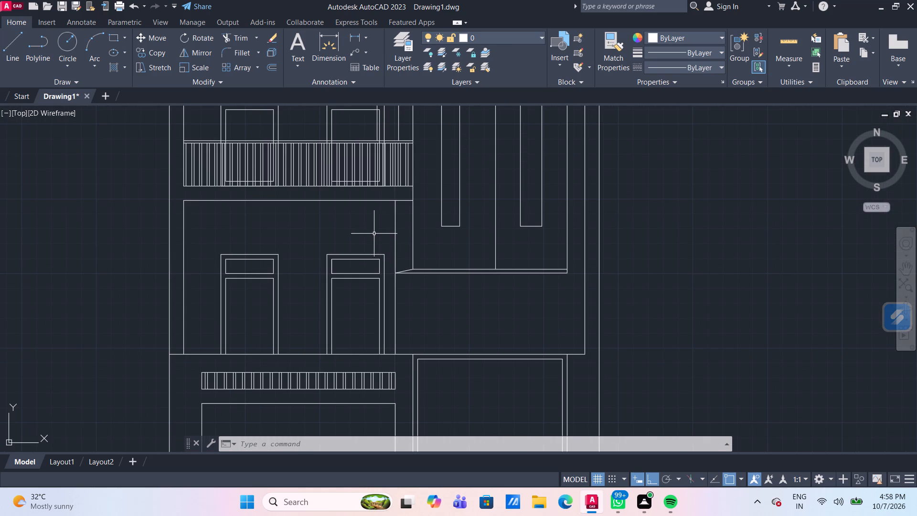
middle_drag(338, 231, 283, 244)
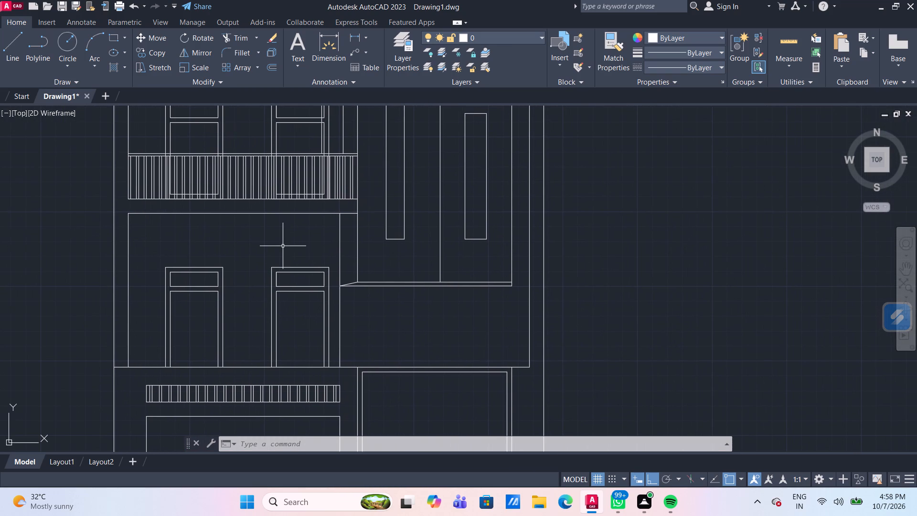
key(o)
key(Return)
key(Return)
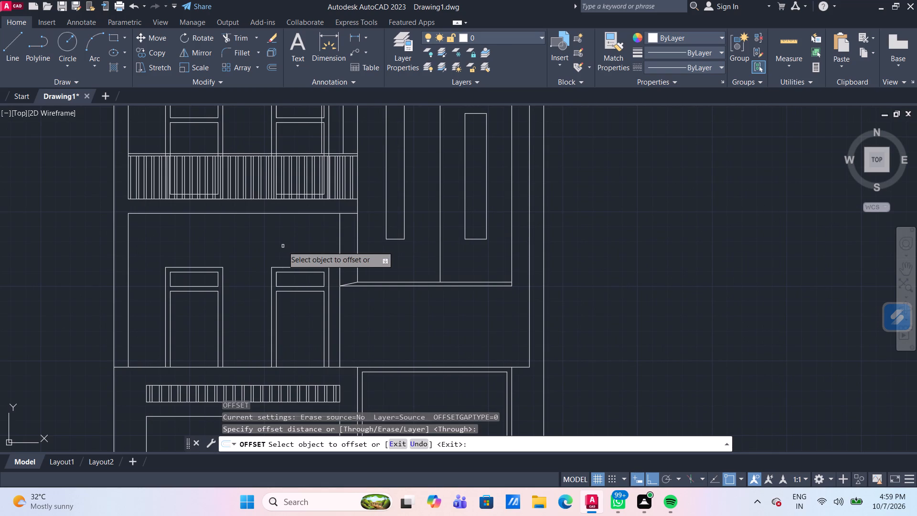
click(270, 212)
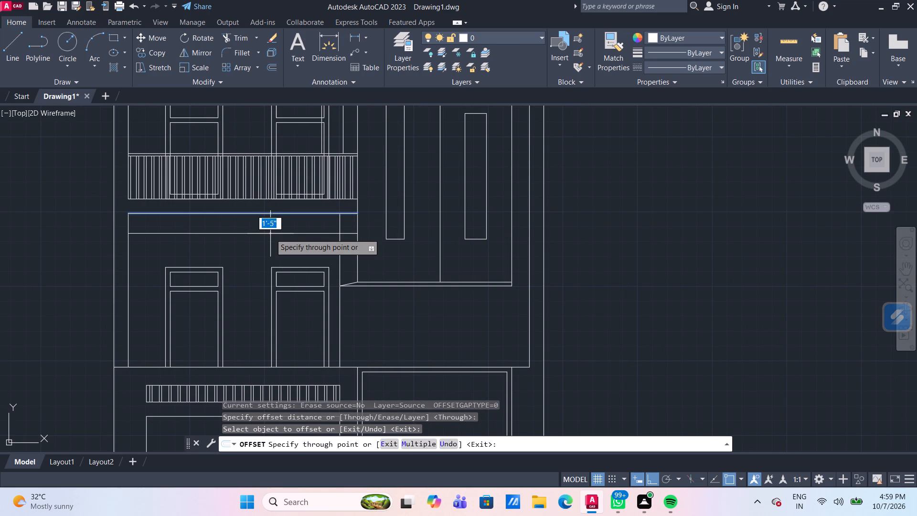
key(2)
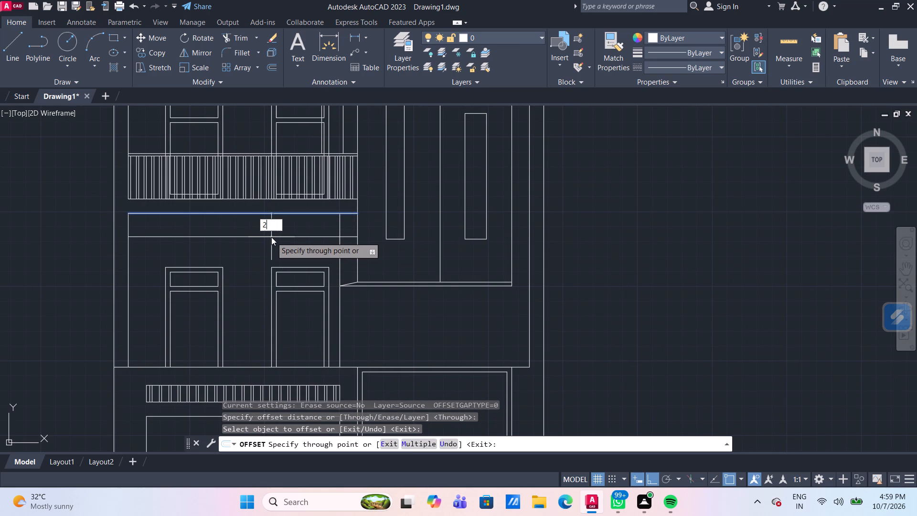
key(apostrophe)
key(Return)
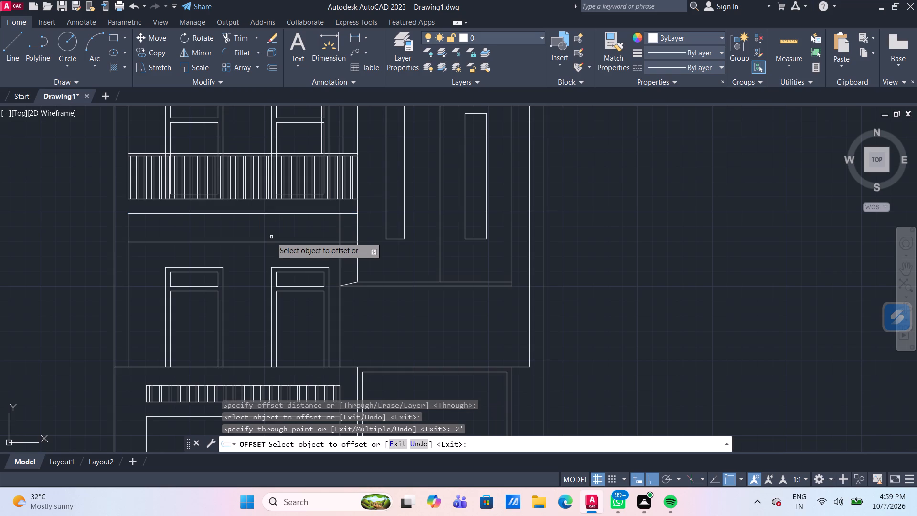
Offset the right side line of the lower storey's door opening about 1'-4" inward, toward the doors.
scroll(329, 256, down, 2)
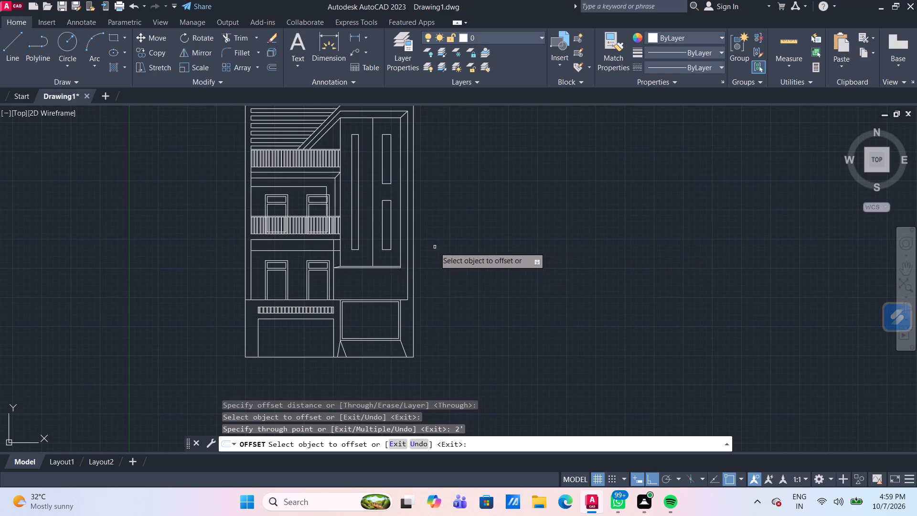
scroll(425, 256, up, 1)
scroll(170, 264, up, 2)
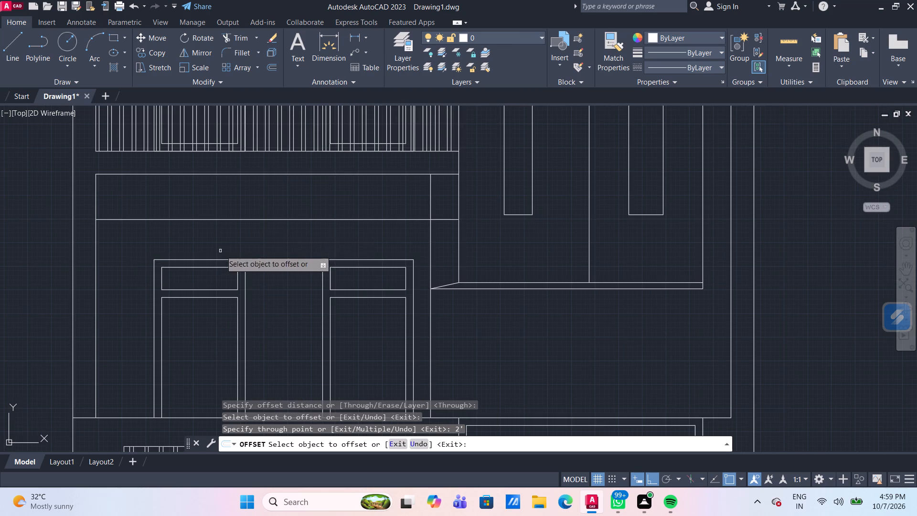
middle_drag(280, 245, 282, 260)
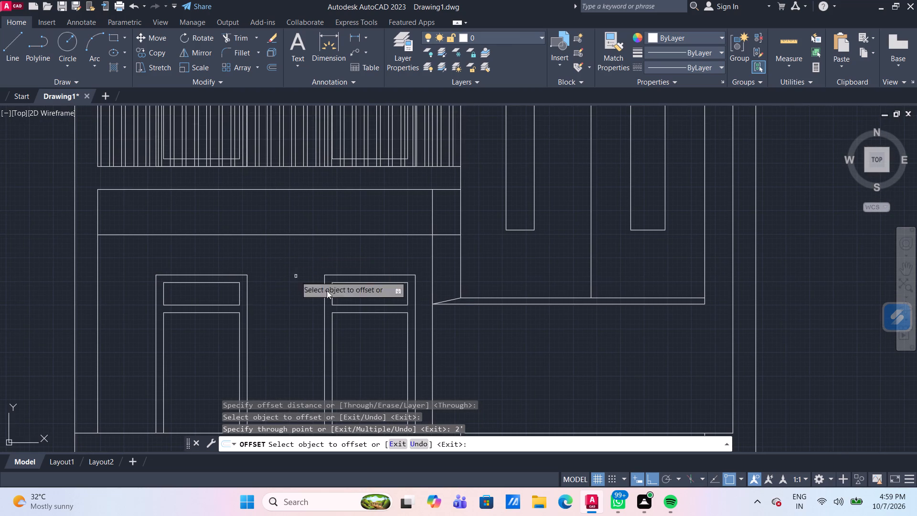
scroll(419, 257, down, 1)
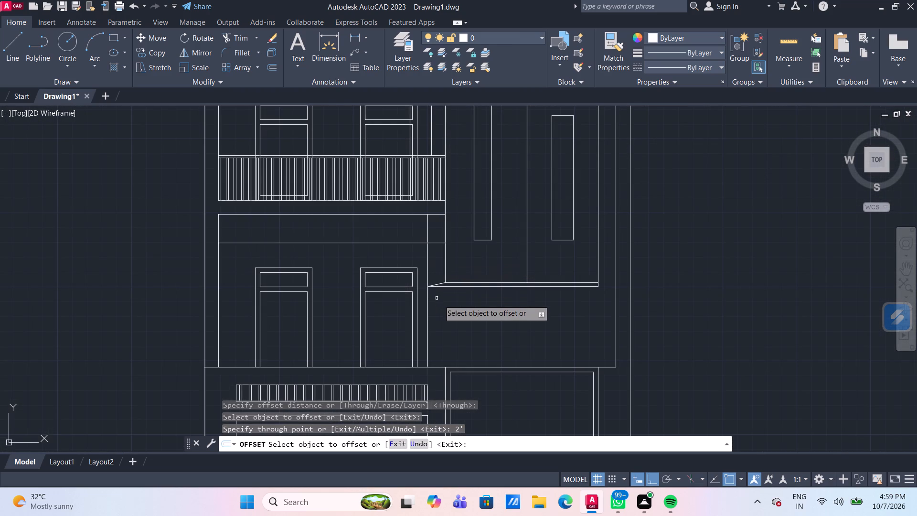
click(427, 269)
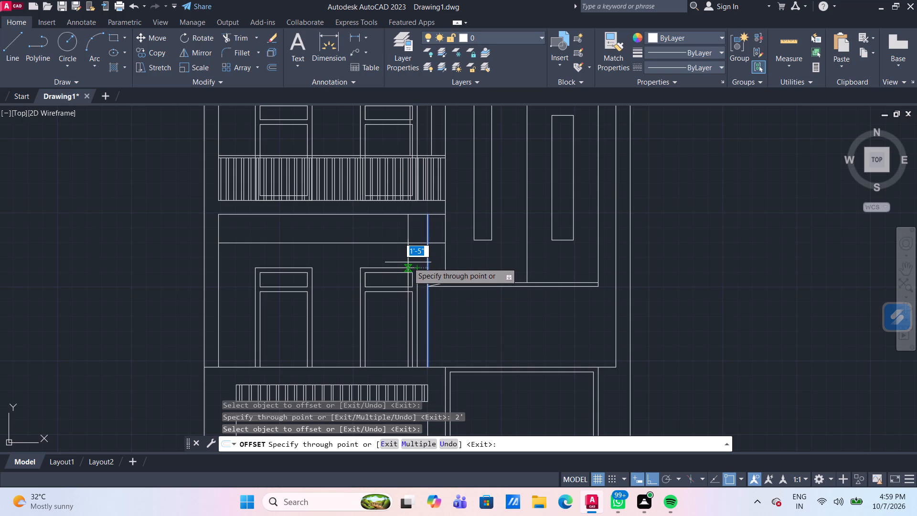
scroll(408, 262, up, 1)
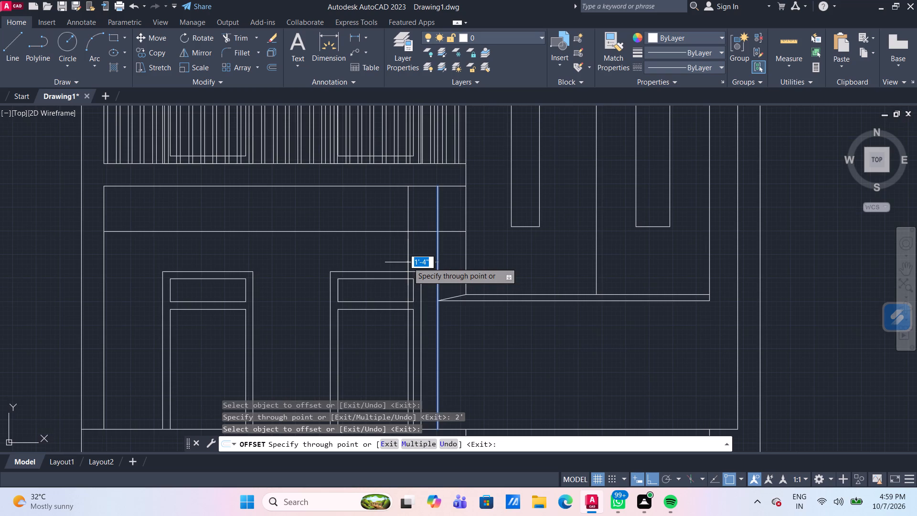
click(408, 262)
key(Escape)
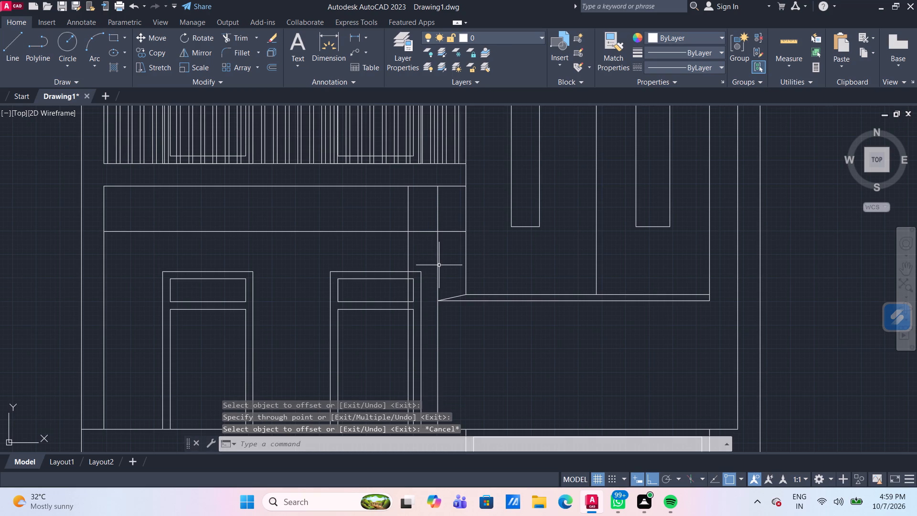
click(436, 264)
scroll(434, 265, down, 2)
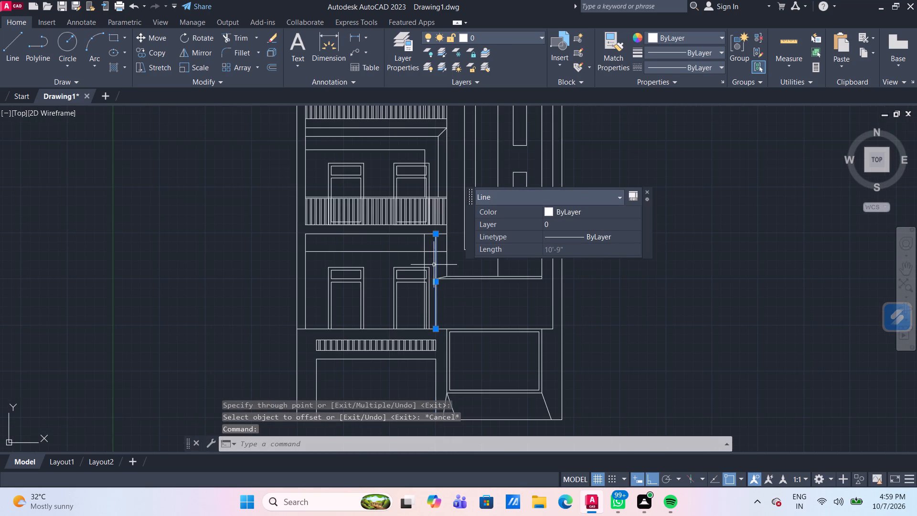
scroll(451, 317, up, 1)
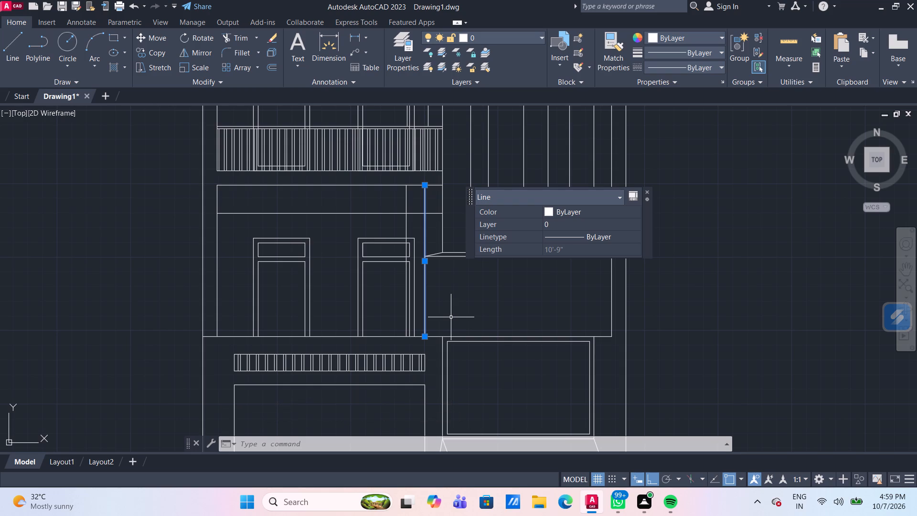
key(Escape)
Trim the opening's original right side line above the sloped ledge, plus both offset lines' overshoots, to leave a clean inner corner.
key(t)
key(r)
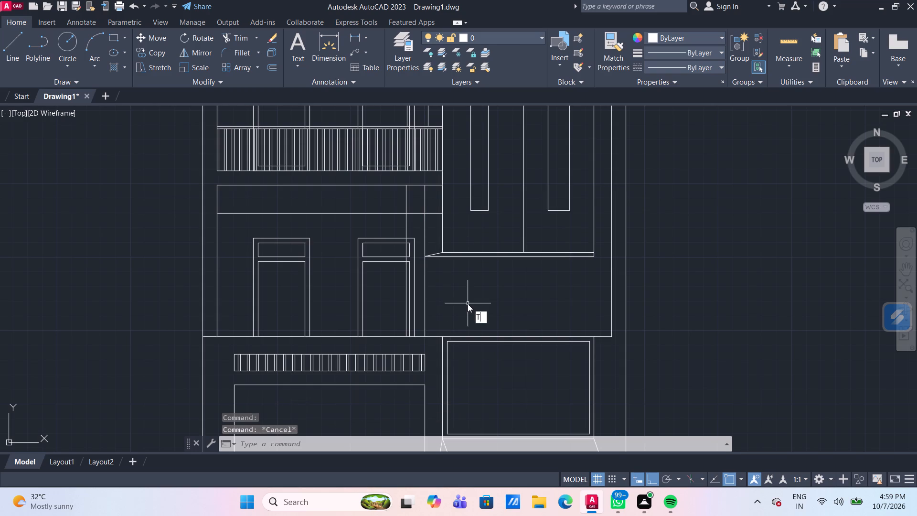
key(Return)
click(424, 194)
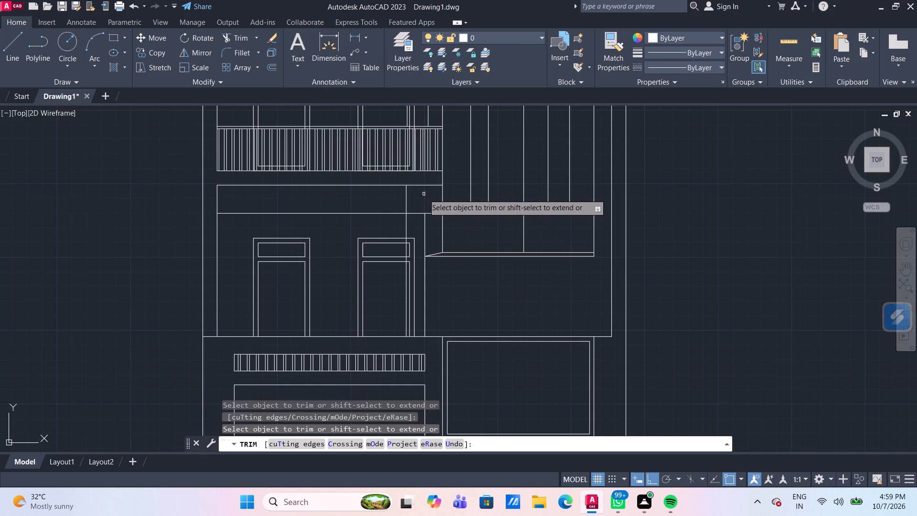
click(424, 226)
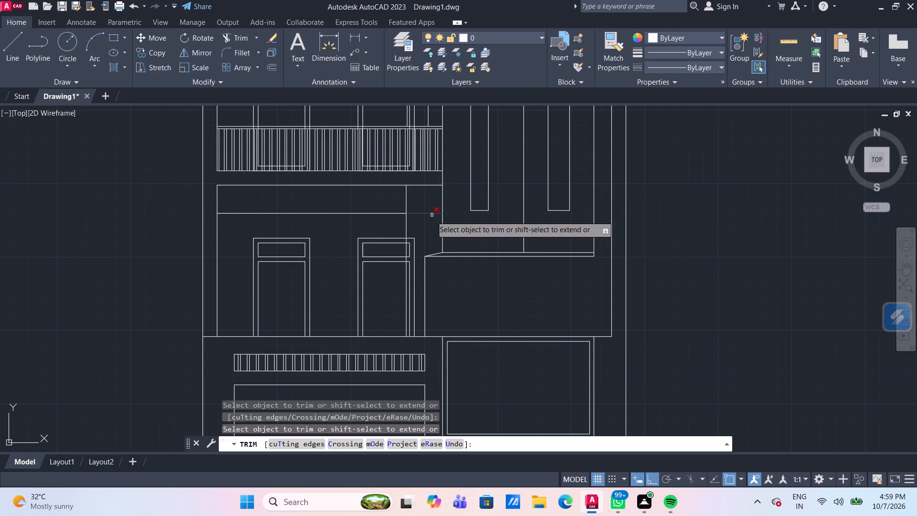
click(430, 215)
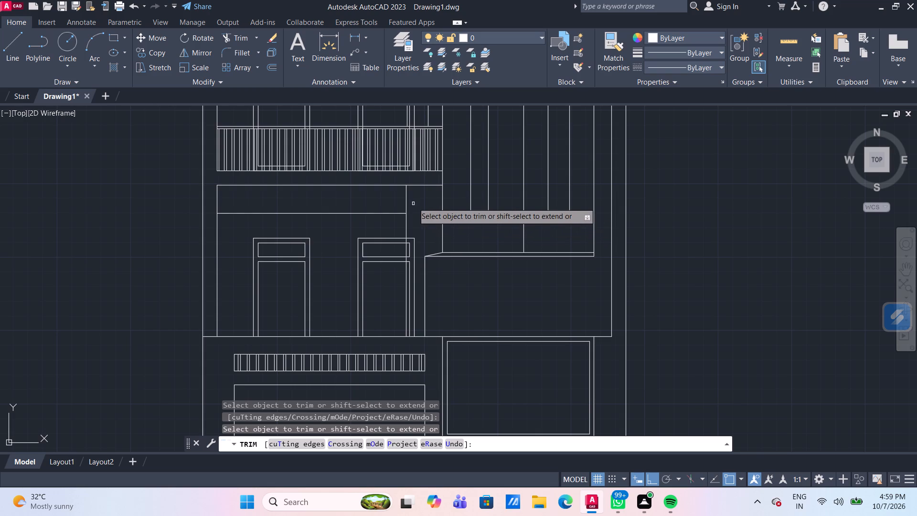
click(406, 199)
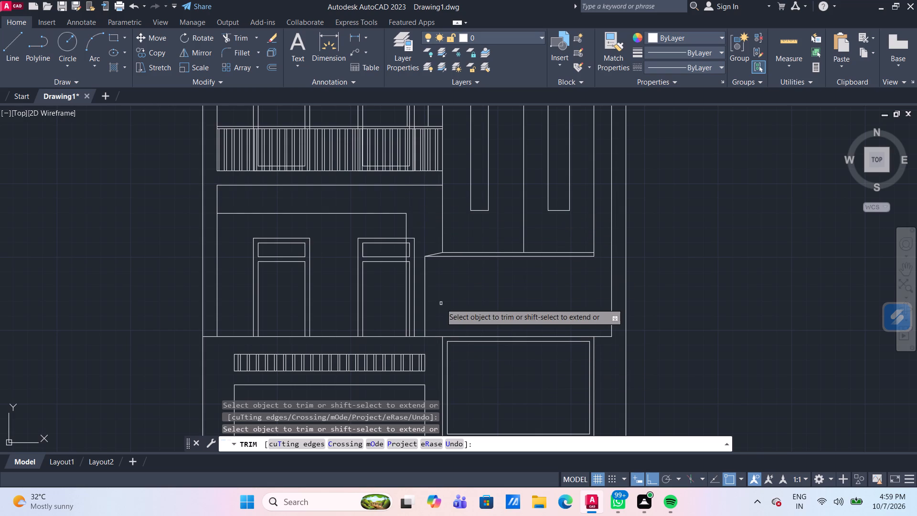
middle_drag(451, 296, 458, 279)
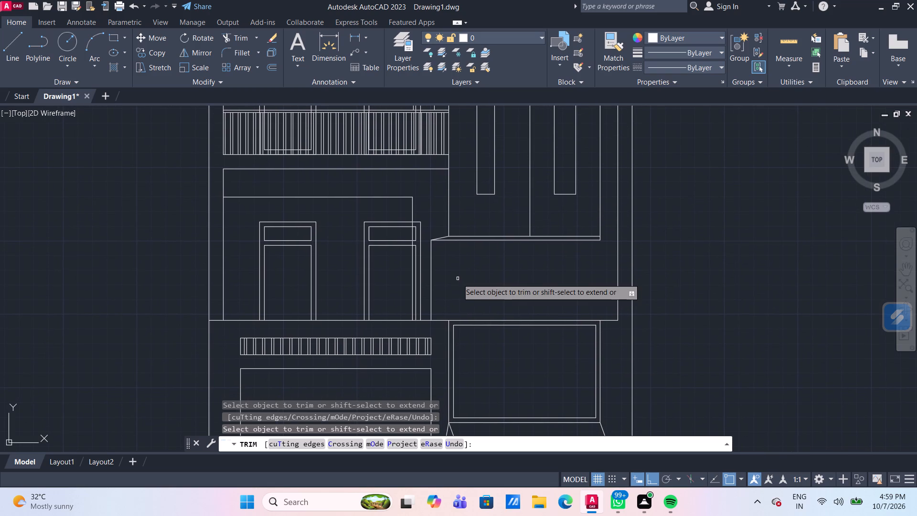
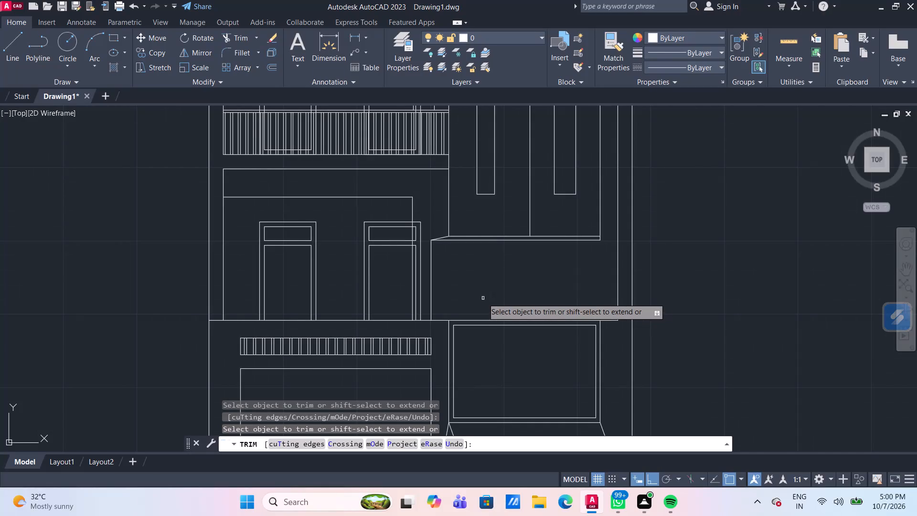
Draw a vertical line from the sloped ledge's outer lower corner up to the top line of the lower storey's door opening.
scroll(590, 234, up, 2)
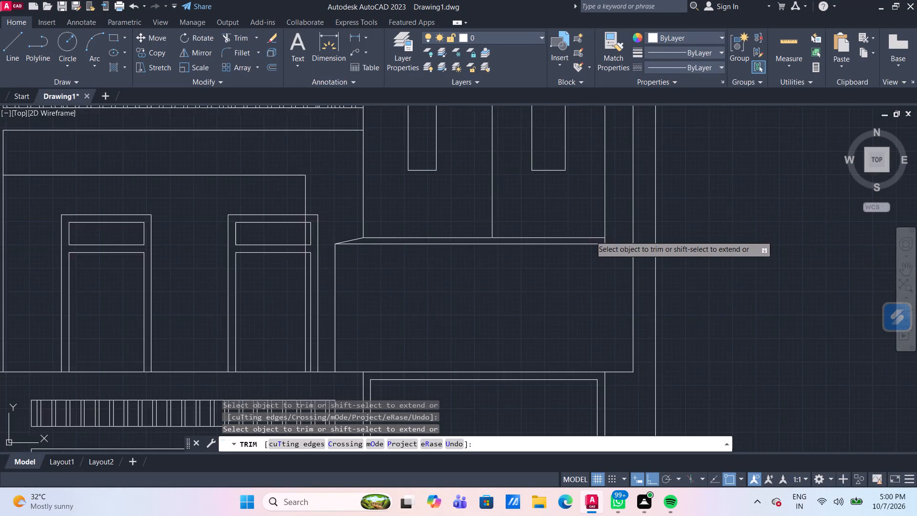
scroll(575, 256, down, 4)
scroll(450, 277, up, 2)
middle_drag(449, 275, 448, 271)
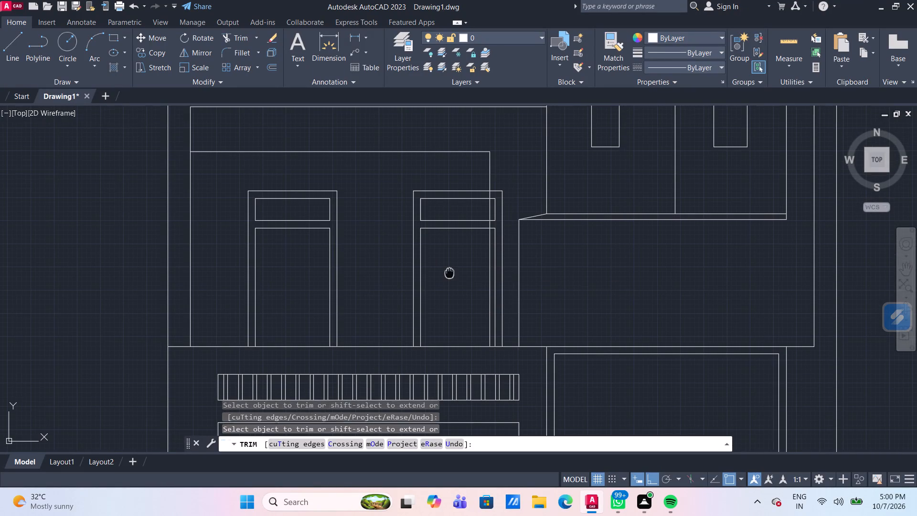
scroll(443, 262, down, 1)
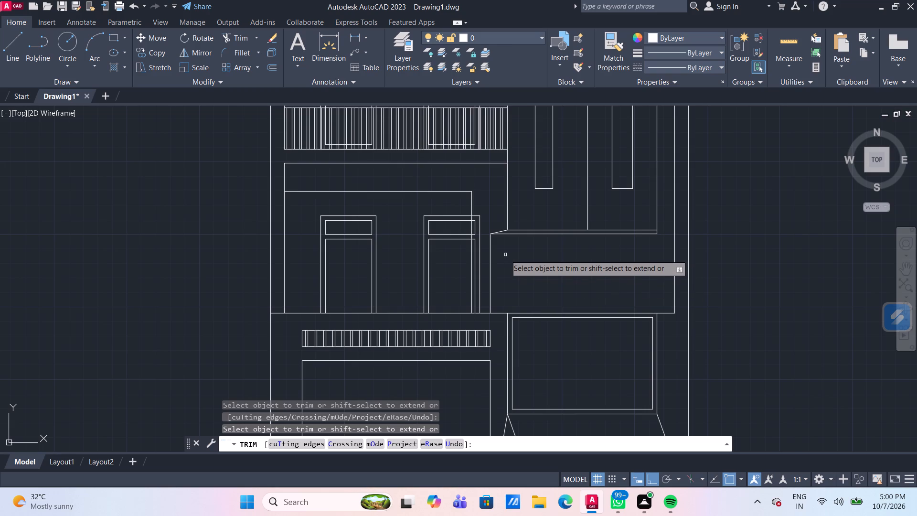
scroll(505, 255, up, 1)
key(Escape)
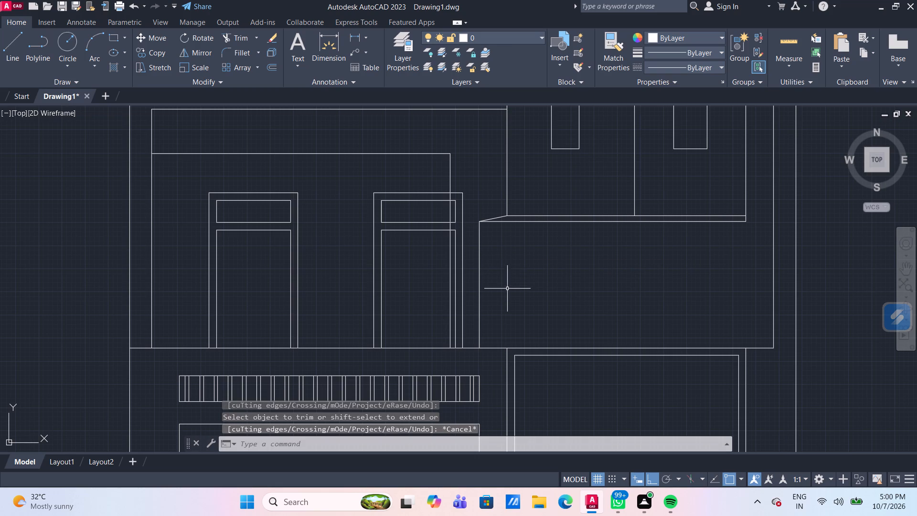
middle_drag(507, 287, 483, 327)
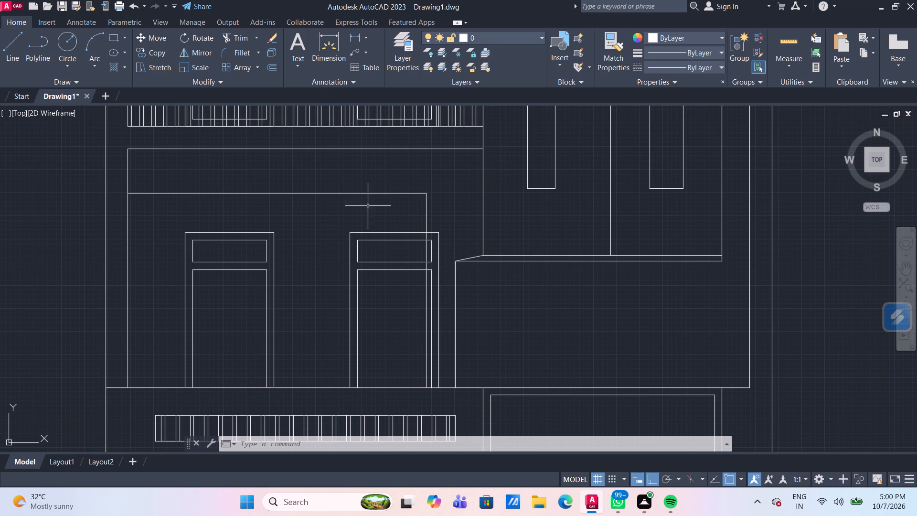
click(8, 46)
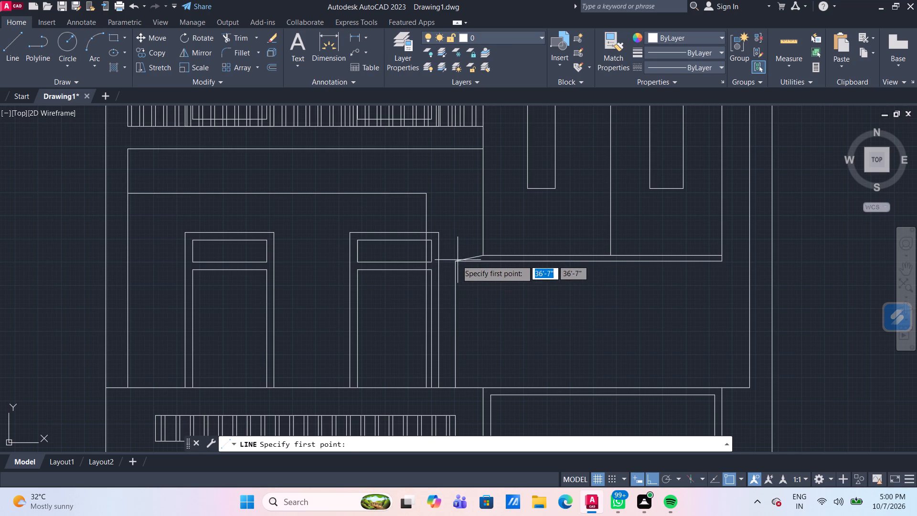
click(457, 264)
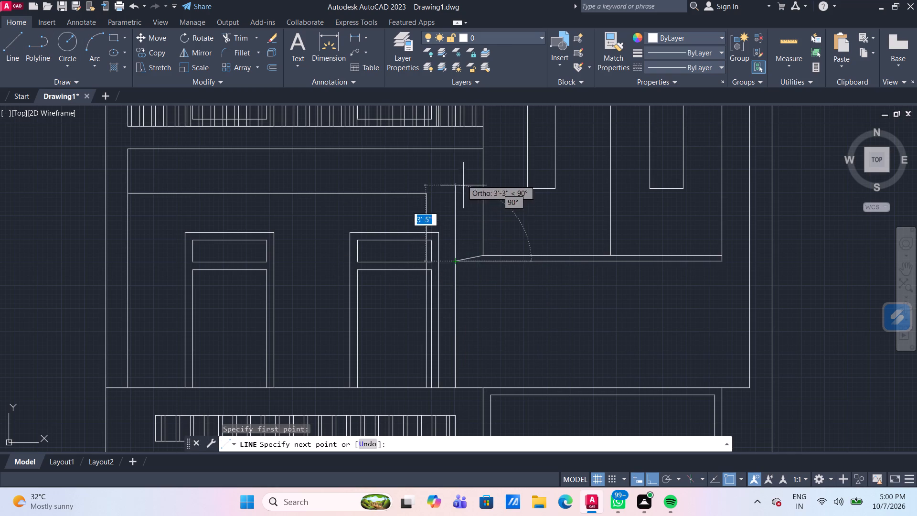
click(456, 150)
key(Escape)
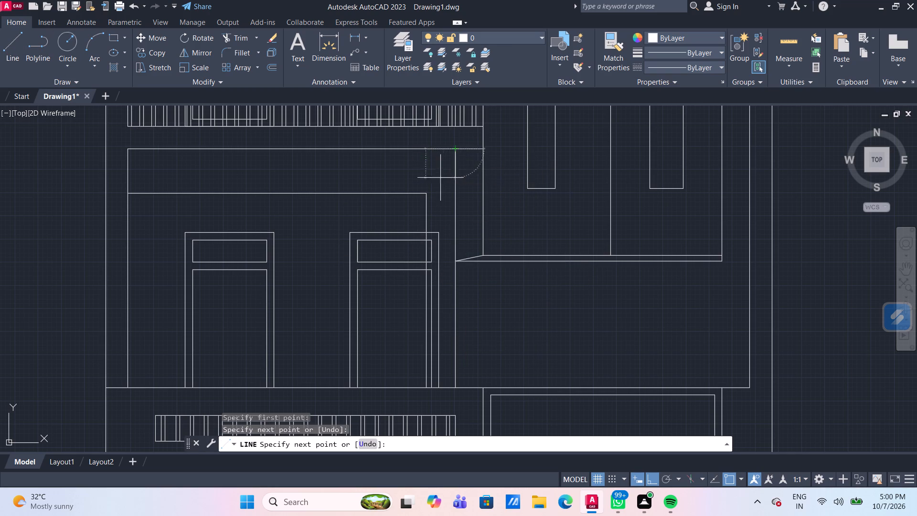
Move the vertical wall line below the sloped ledge about 8" away from the doors, its top end at the slope's midpoint.
scroll(465, 270, down, 1)
scroll(462, 296, up, 2)
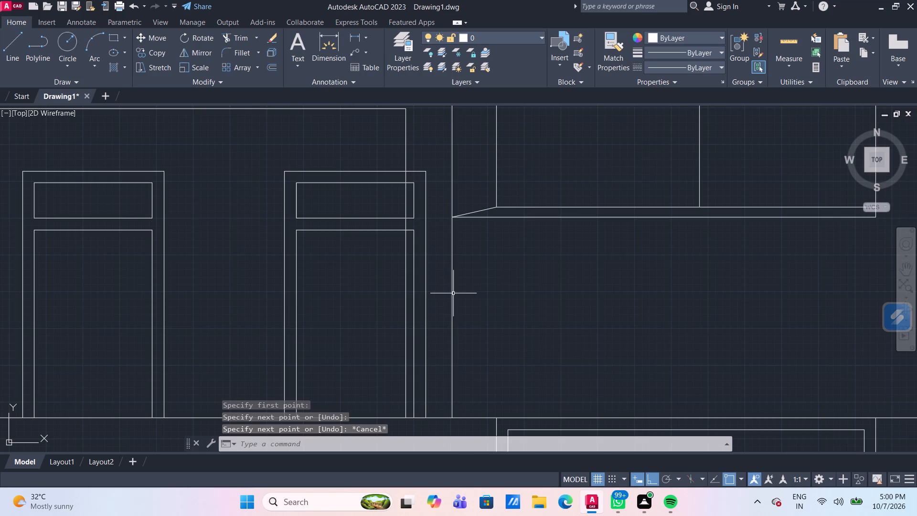
click(453, 293)
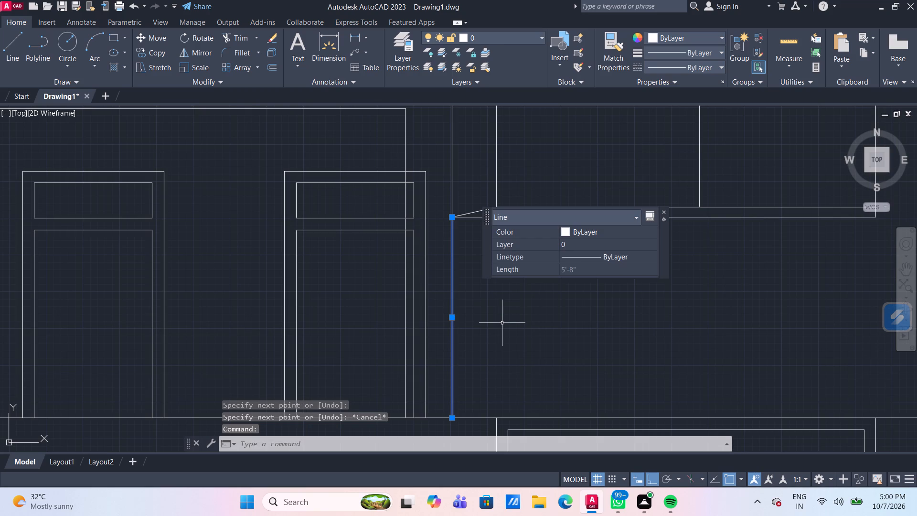
key(m)
key(Return)
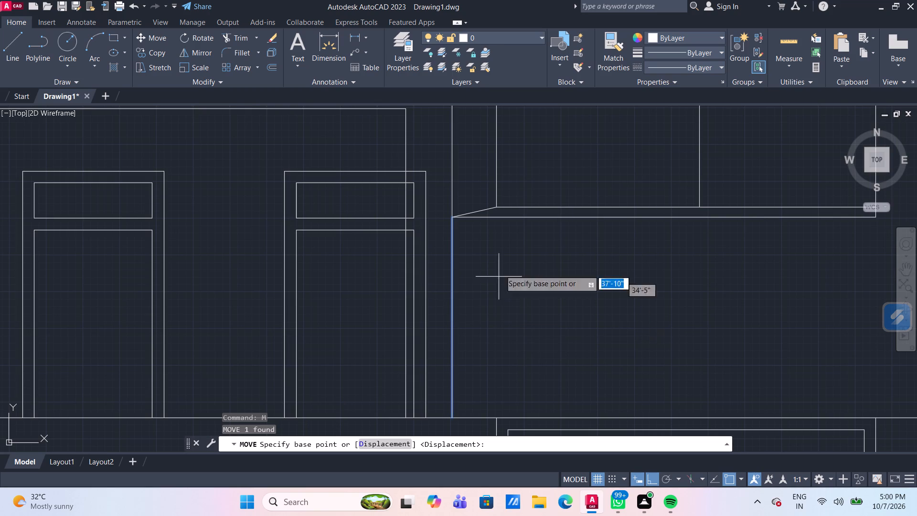
click(455, 216)
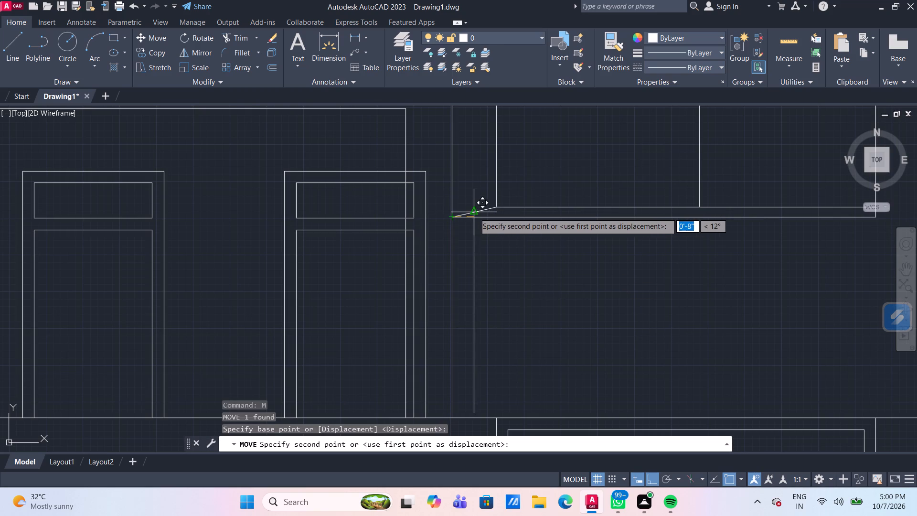
click(474, 213)
Move that wall line straight down so its top end sits on the ledge's bottom line.
scroll(502, 310, down, 1)
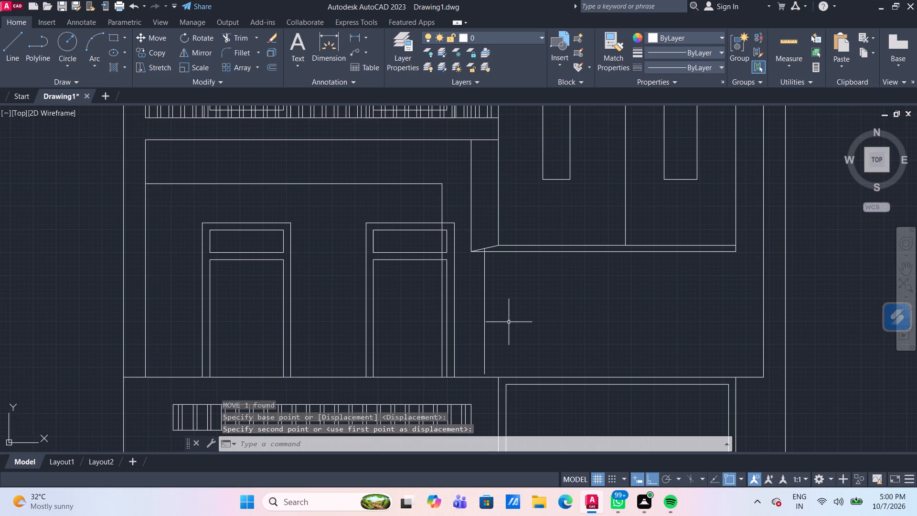
scroll(503, 269, up, 2)
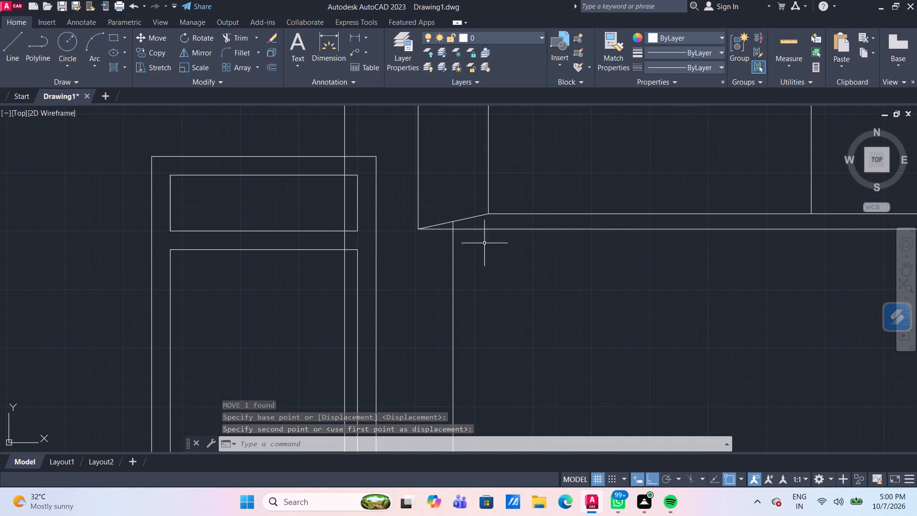
scroll(458, 224, up, 2)
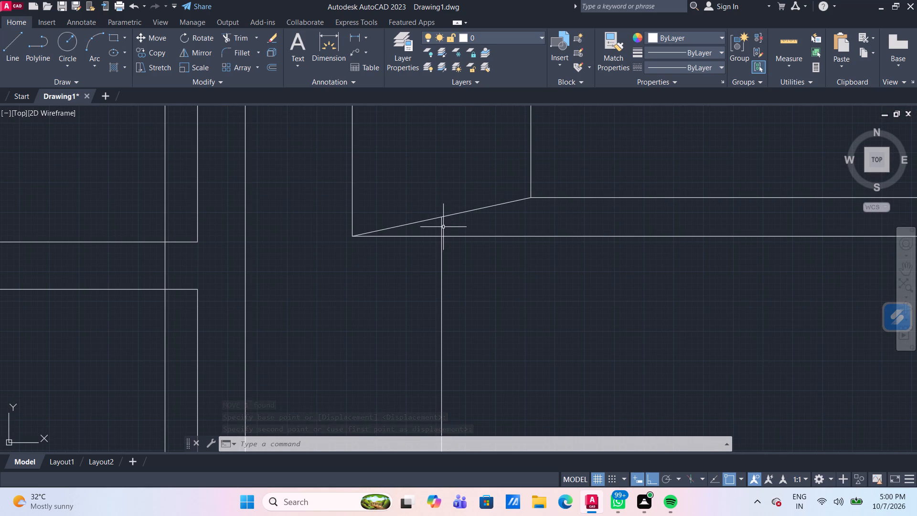
click(442, 226)
key(m)
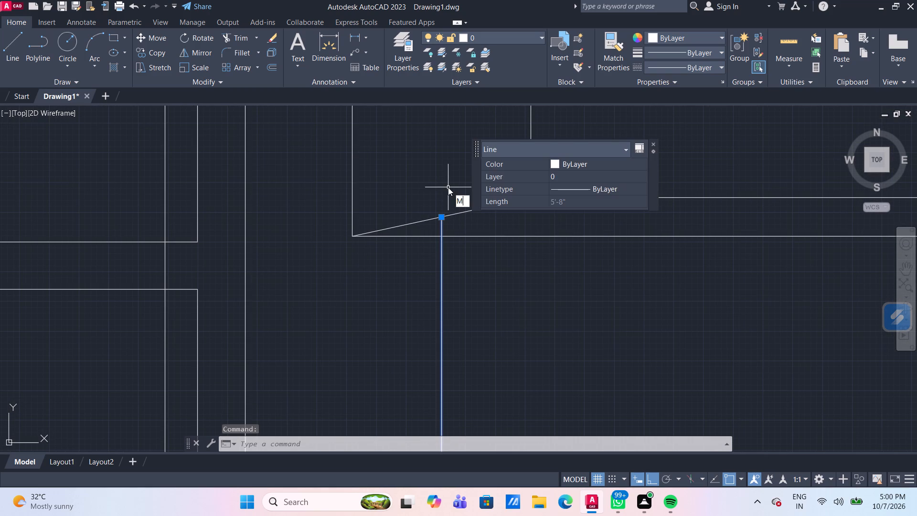
key(Return)
click(441, 215)
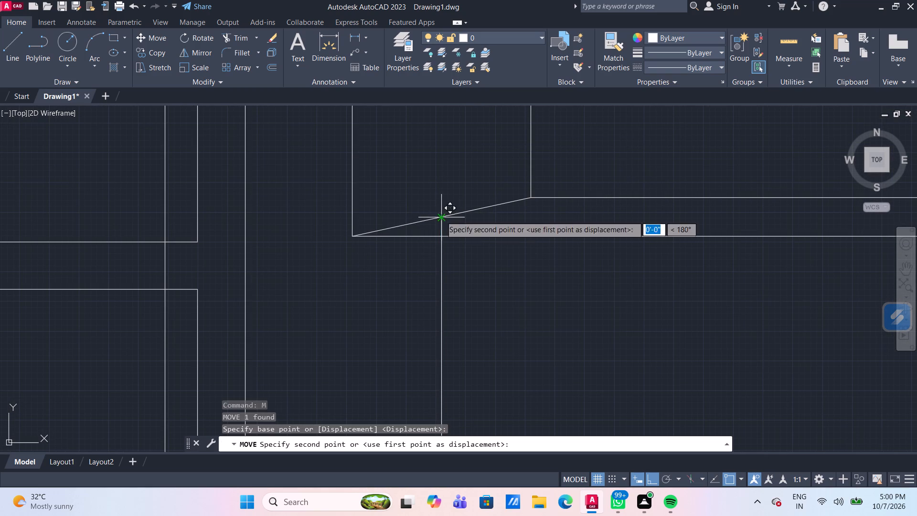
click(441, 238)
Review the lower storey's door opening and ledge, and the front elevation as a whole.
scroll(482, 282, down, 3)
scroll(548, 351, down, 2)
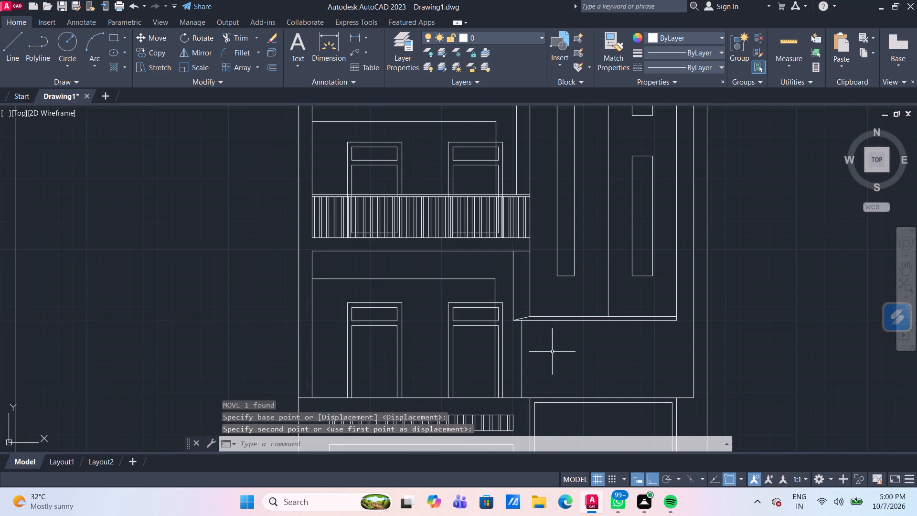
middle_drag(545, 320, 543, 261)
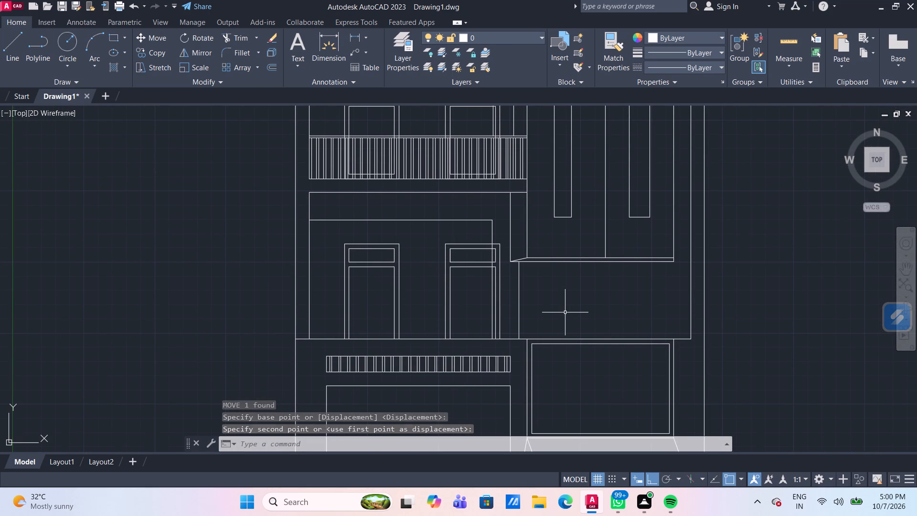
scroll(540, 302, up, 1)
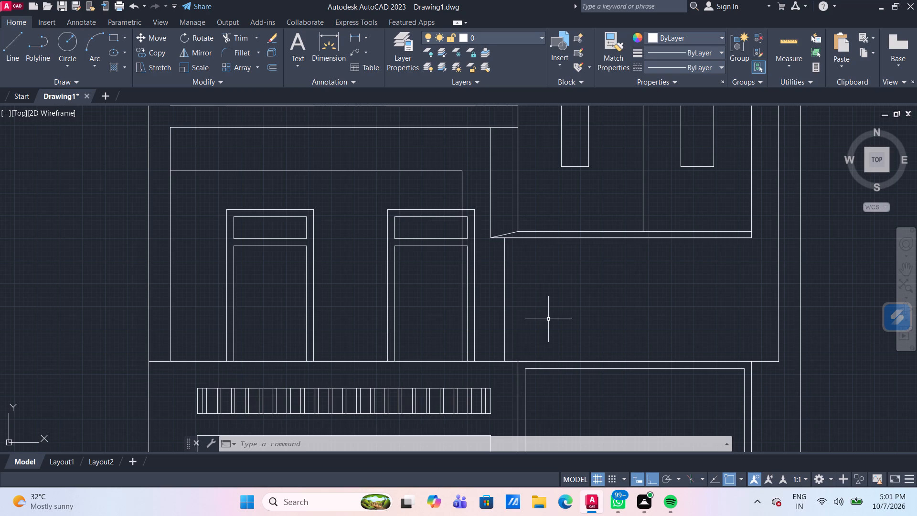
scroll(553, 404, down, 2)
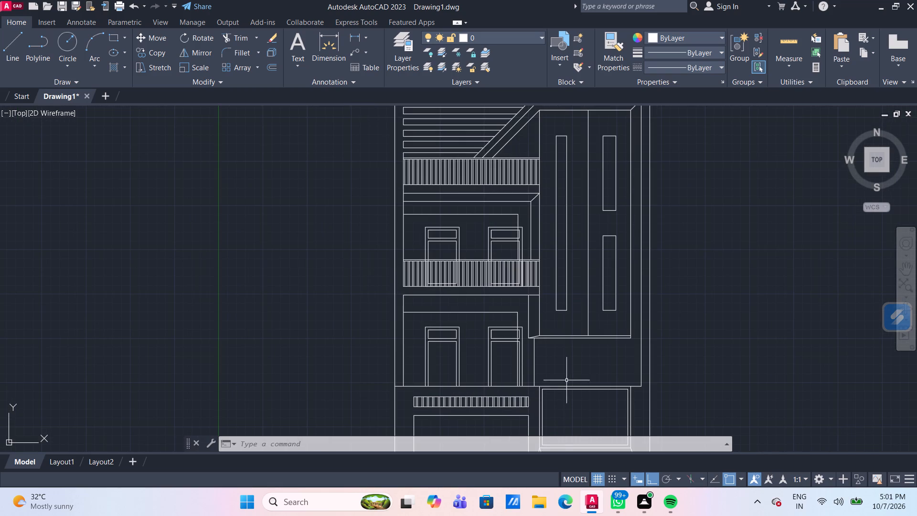
scroll(566, 376, down, 2)
middle_drag(652, 358, 647, 285)
scroll(626, 314, up, 2)
scroll(620, 320, down, 2)
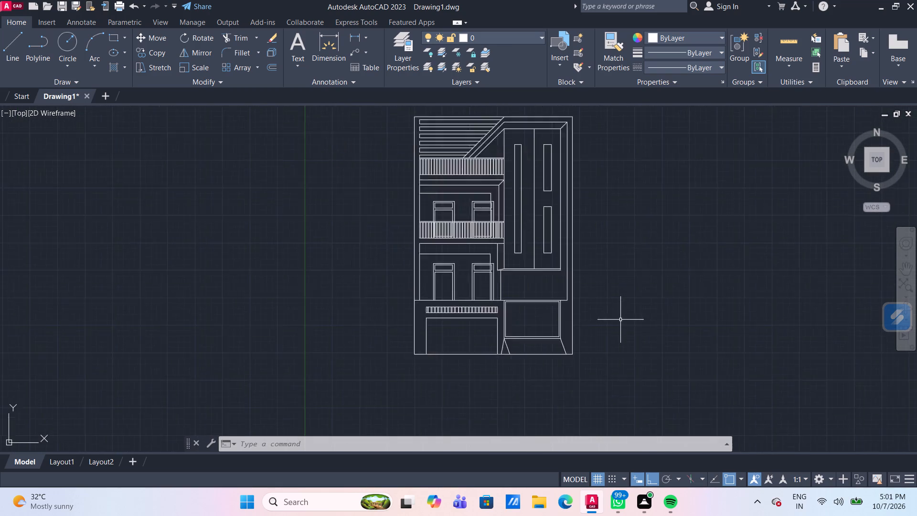
scroll(647, 326, up, 1)
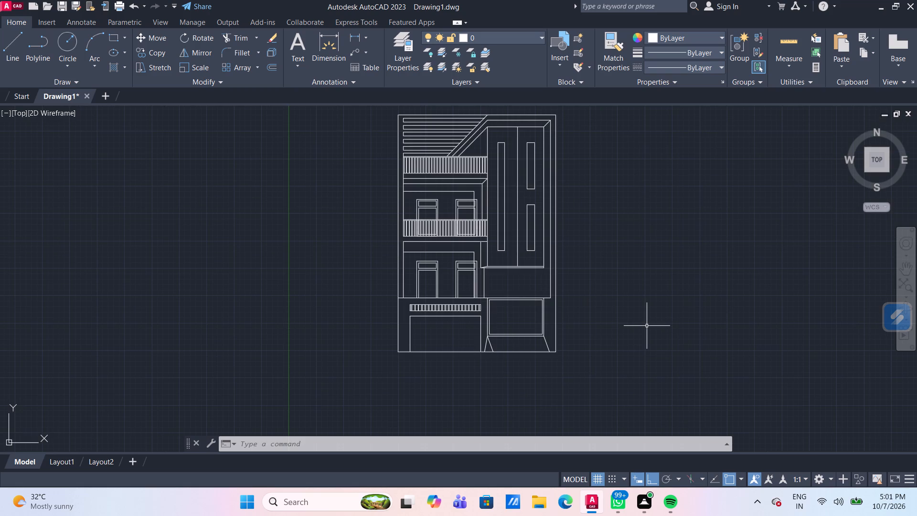
middle_drag(654, 348, 652, 376)
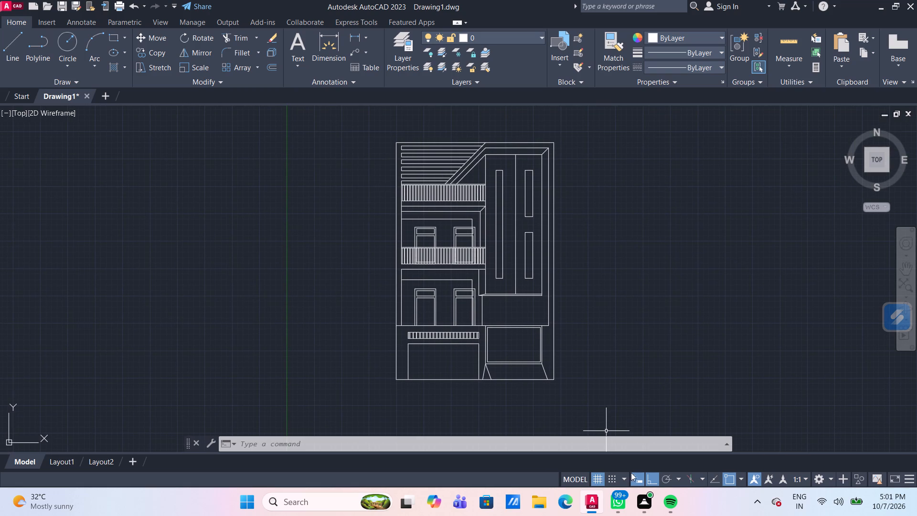
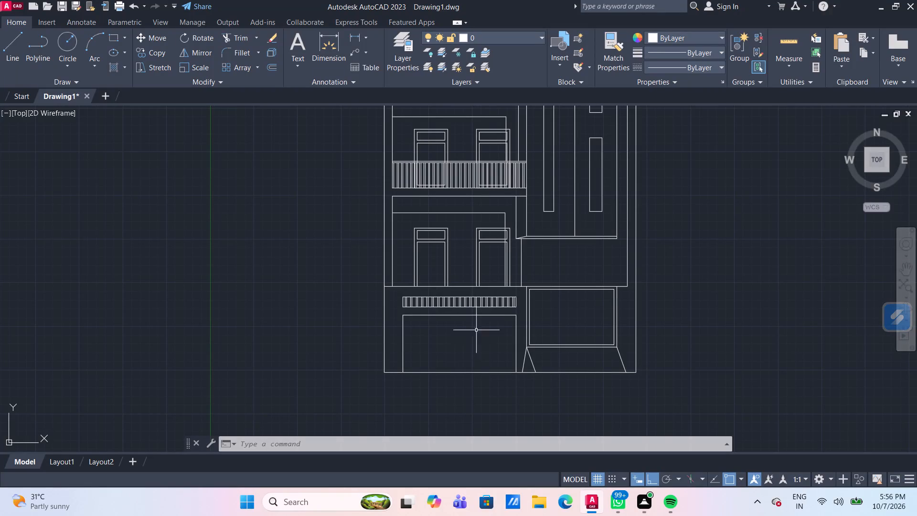
Start a line on the sloped ledge's bottom line, near its end away from the doors, and draw it 6" straight down.
middle_drag(474, 339, 462, 344)
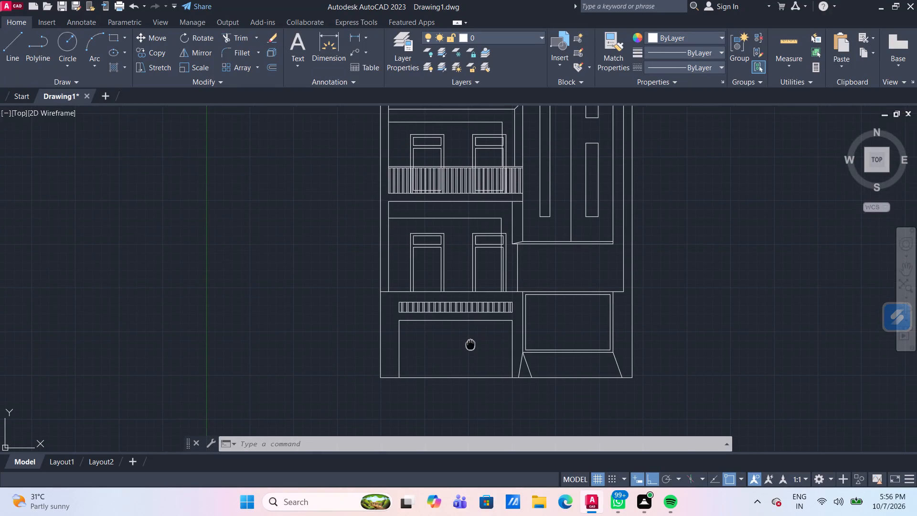
middle_drag(462, 344, 413, 381)
scroll(458, 249, up, 1)
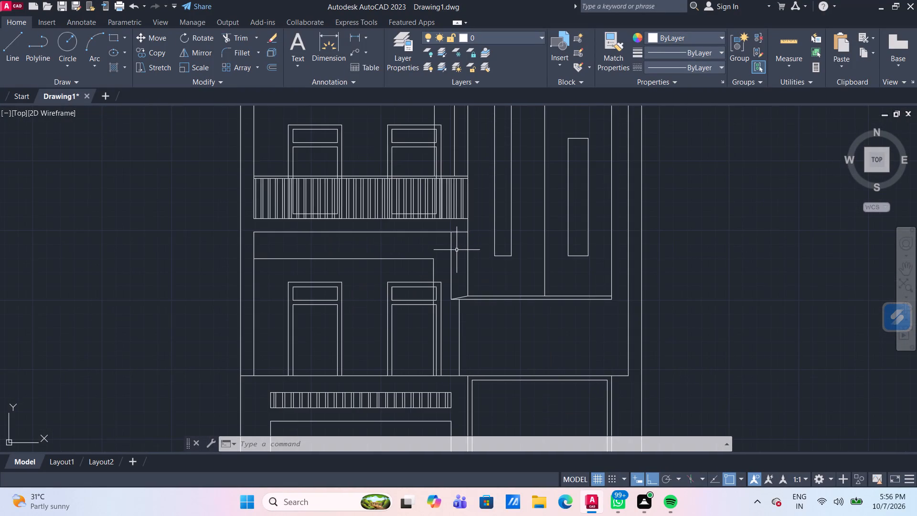
scroll(457, 250, down, 1)
scroll(527, 181, down, 1)
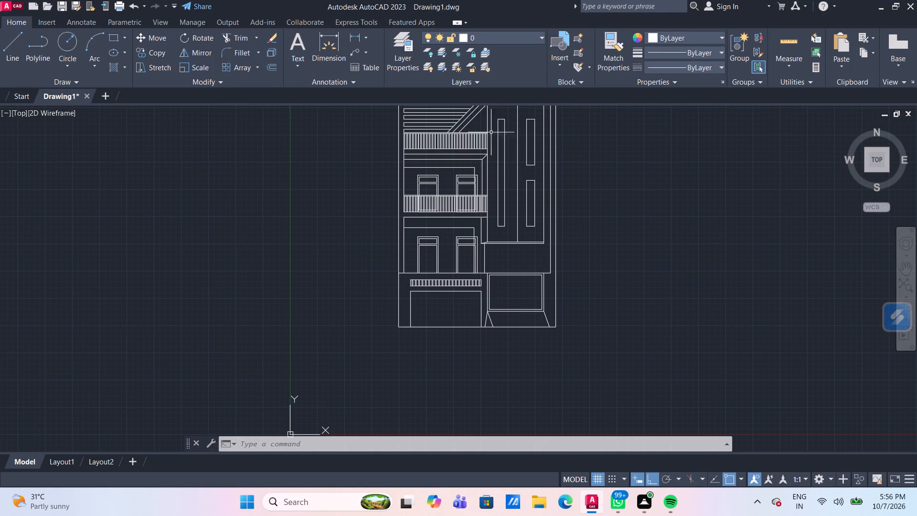
middle_drag(486, 123, 395, 191)
middle_click(393, 185)
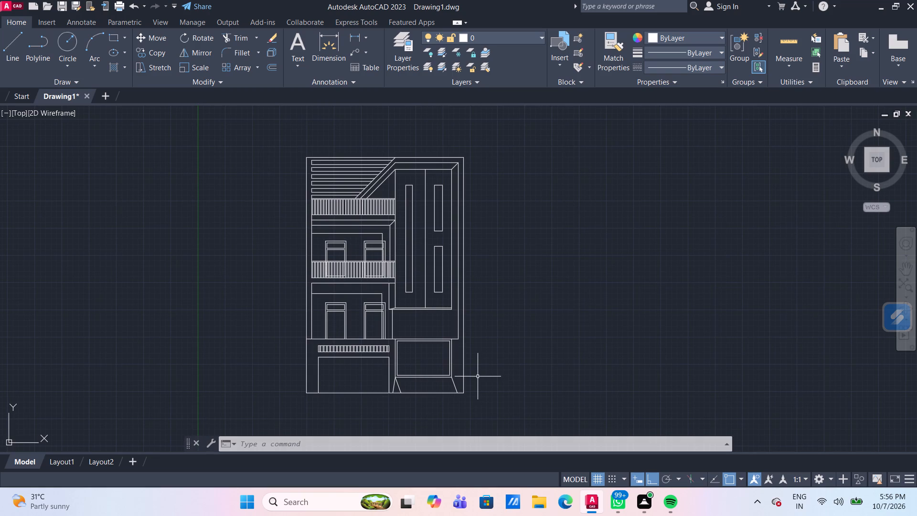
scroll(456, 344, up, 3)
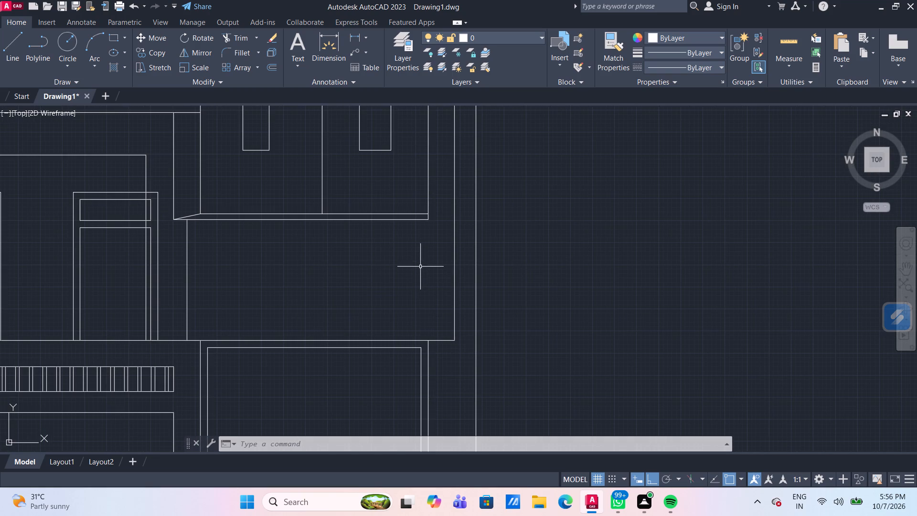
middle_drag(427, 266, 440, 218)
scroll(441, 218, up, 1)
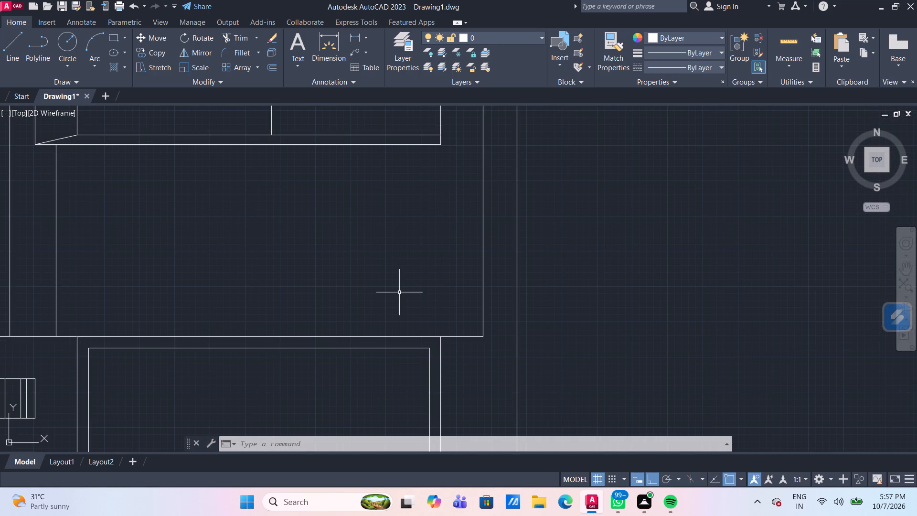
key(l)
key(Return)
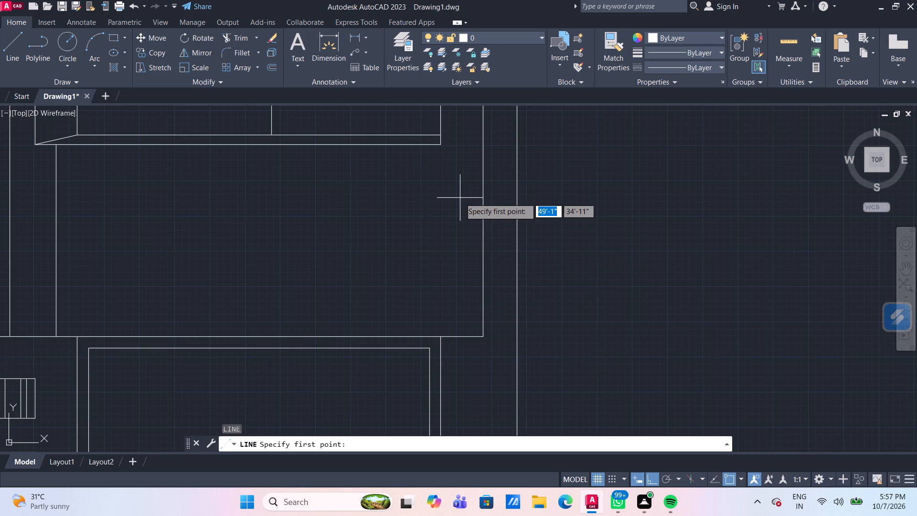
click(416, 146)
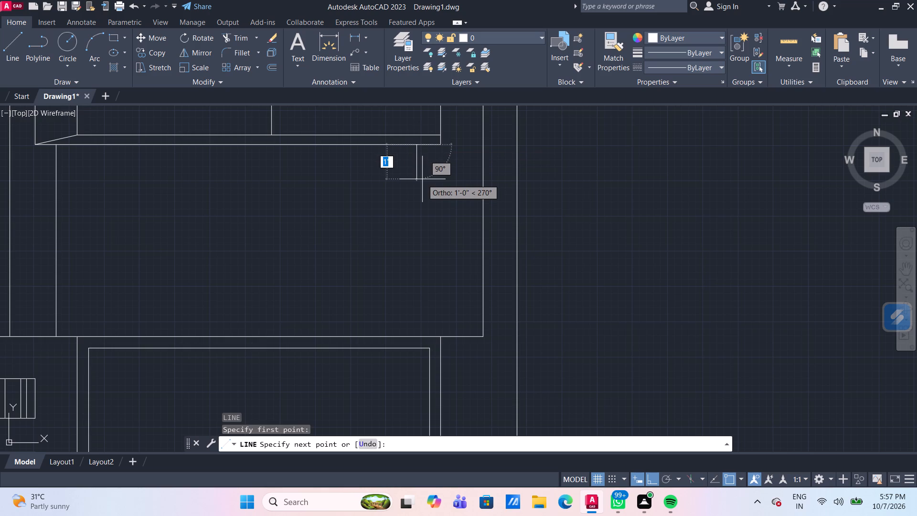
text(6")
key(Return)
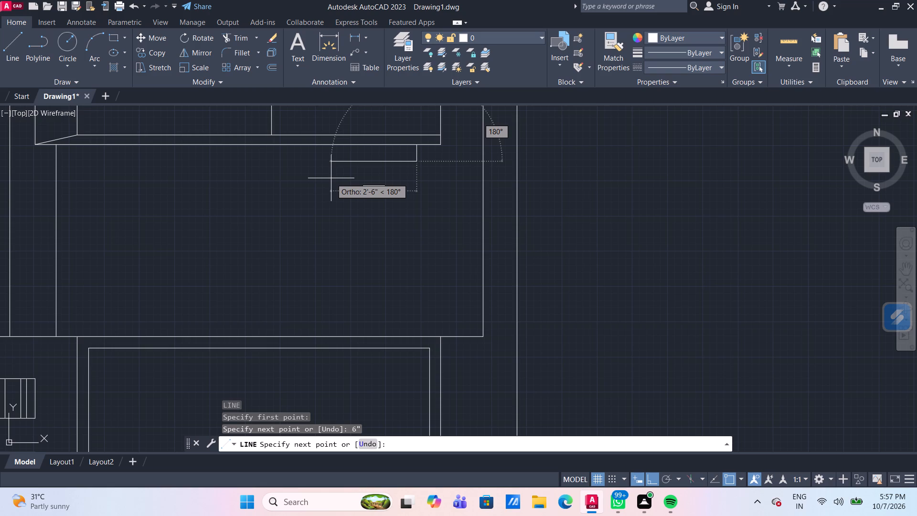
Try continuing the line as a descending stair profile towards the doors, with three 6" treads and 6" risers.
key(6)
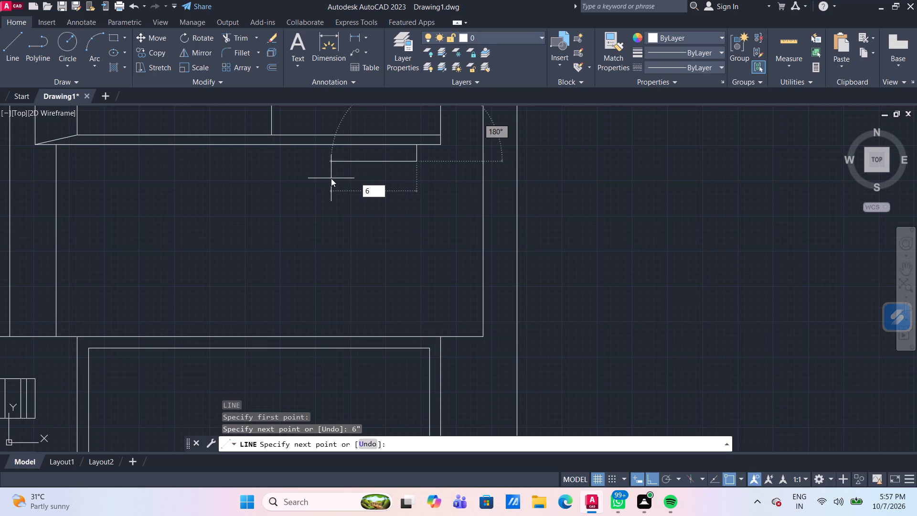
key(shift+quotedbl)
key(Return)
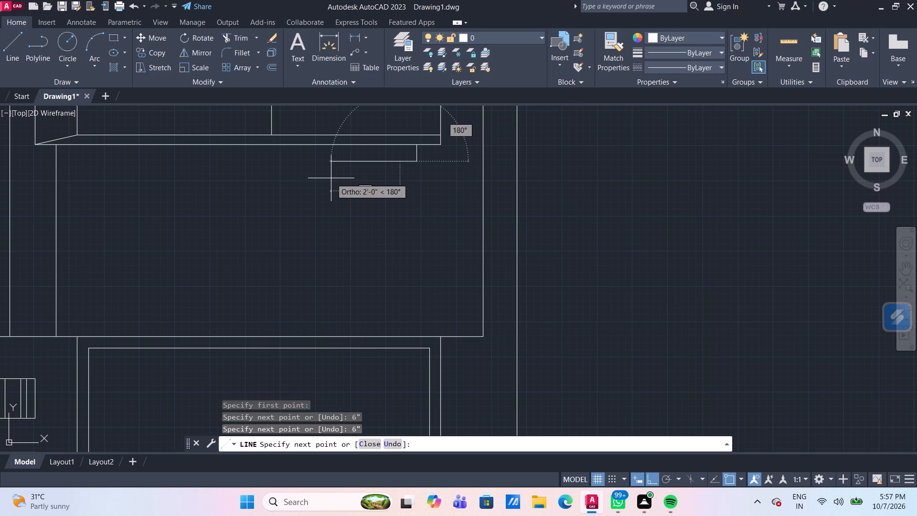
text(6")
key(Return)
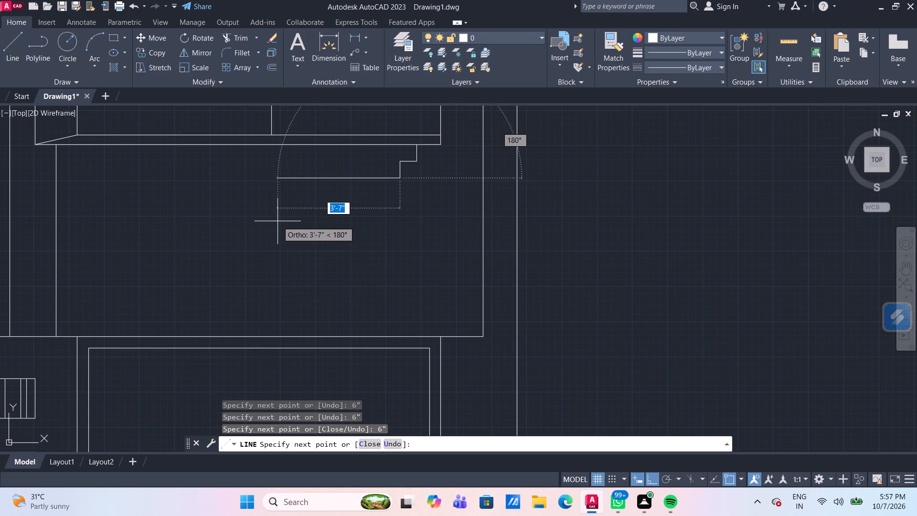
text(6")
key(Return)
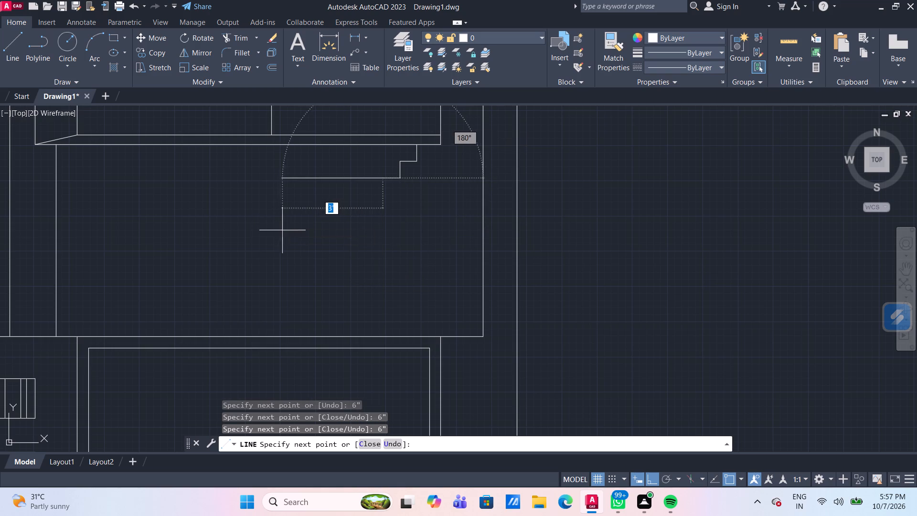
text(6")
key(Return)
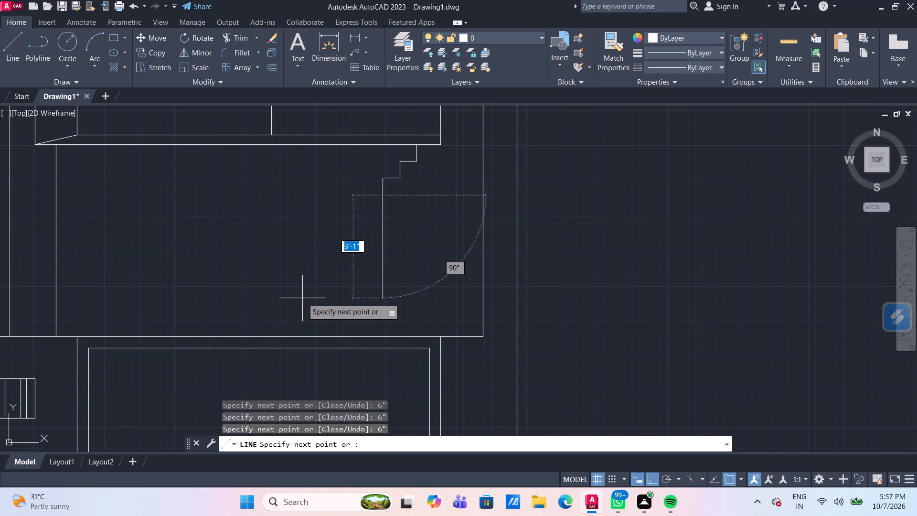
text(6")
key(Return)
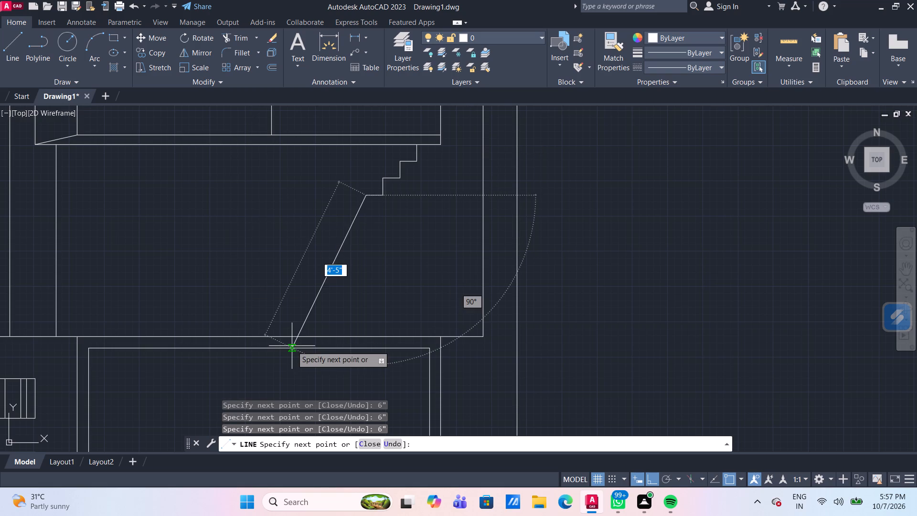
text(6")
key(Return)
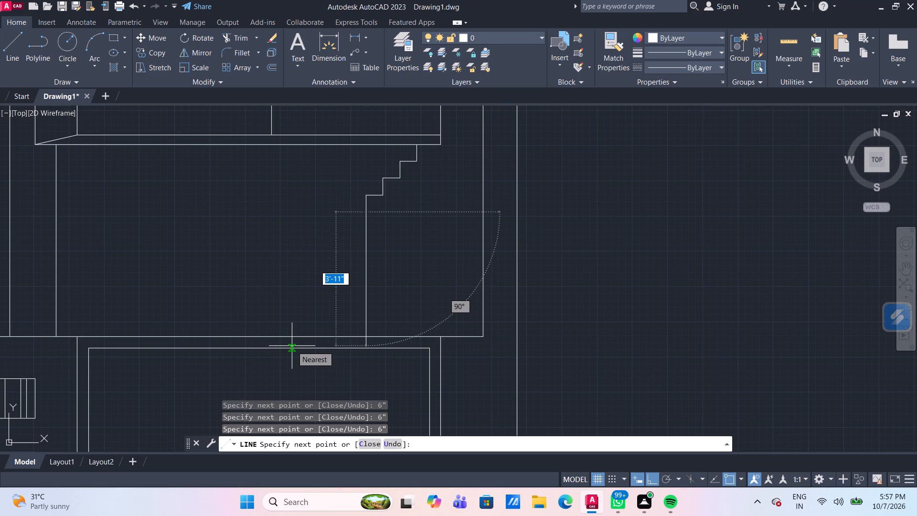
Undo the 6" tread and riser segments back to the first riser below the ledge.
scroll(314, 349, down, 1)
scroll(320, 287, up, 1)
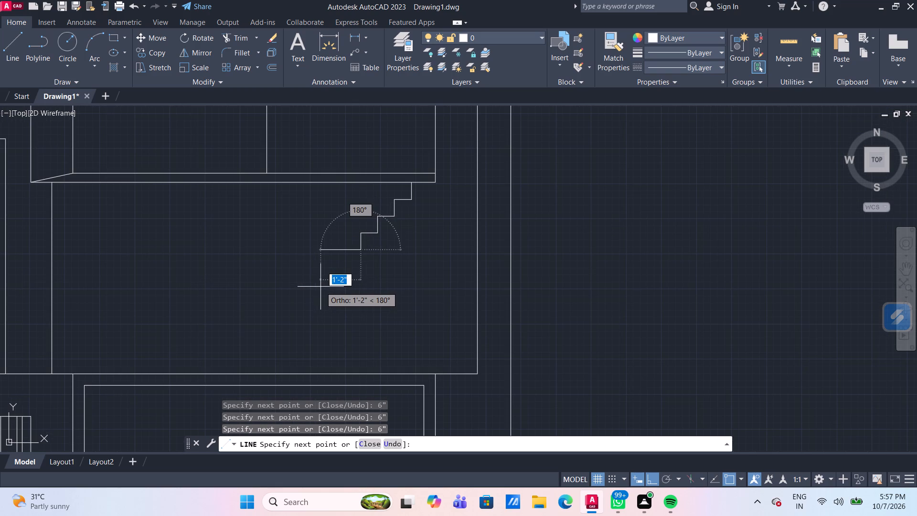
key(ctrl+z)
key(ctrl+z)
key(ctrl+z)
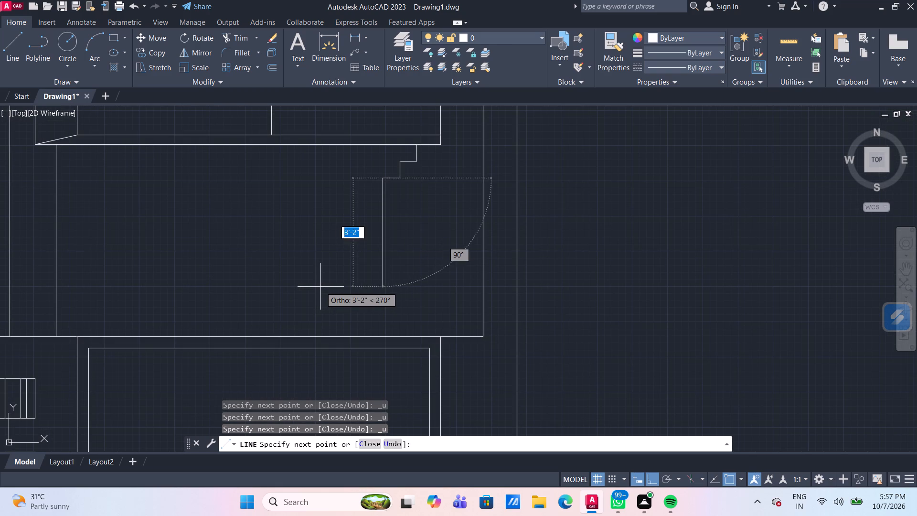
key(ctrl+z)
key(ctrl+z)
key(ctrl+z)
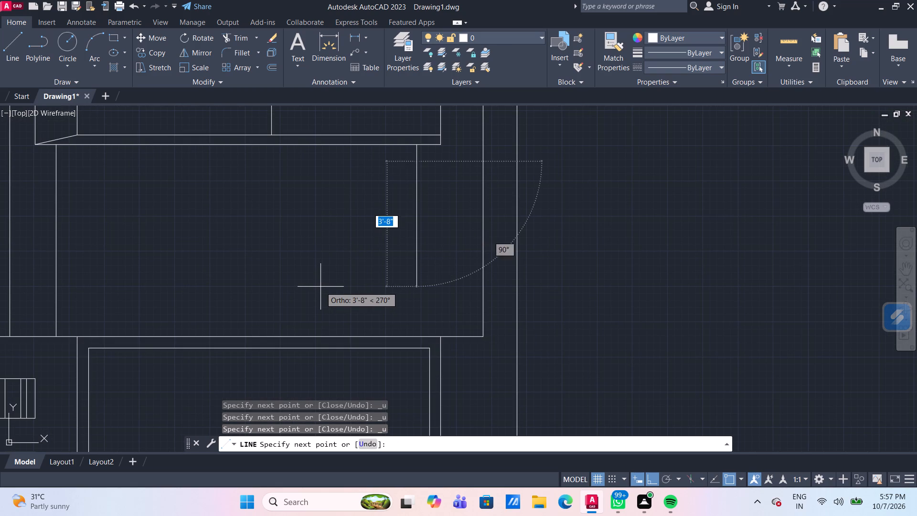
Continue the line from the first riser as two descending stair steps towards the doors, each with a 4" tread and 6" riser.
text(4")
key(Return)
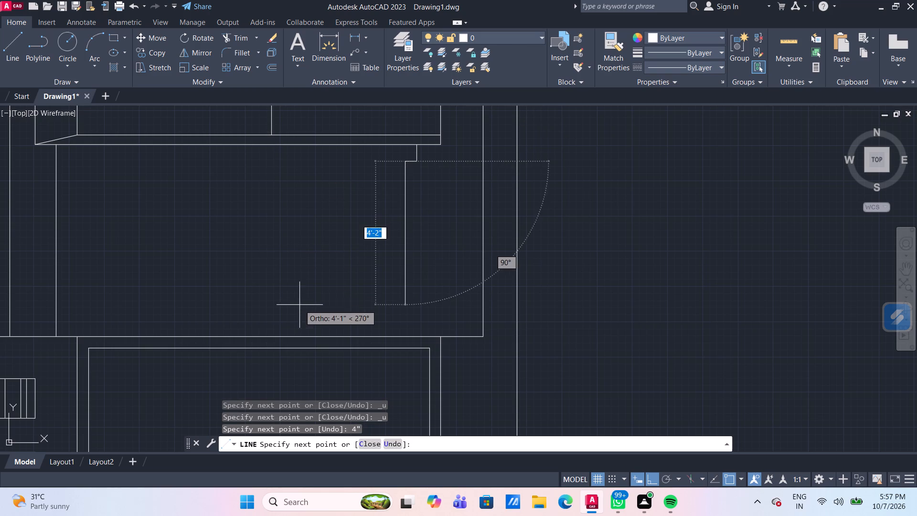
text(6")
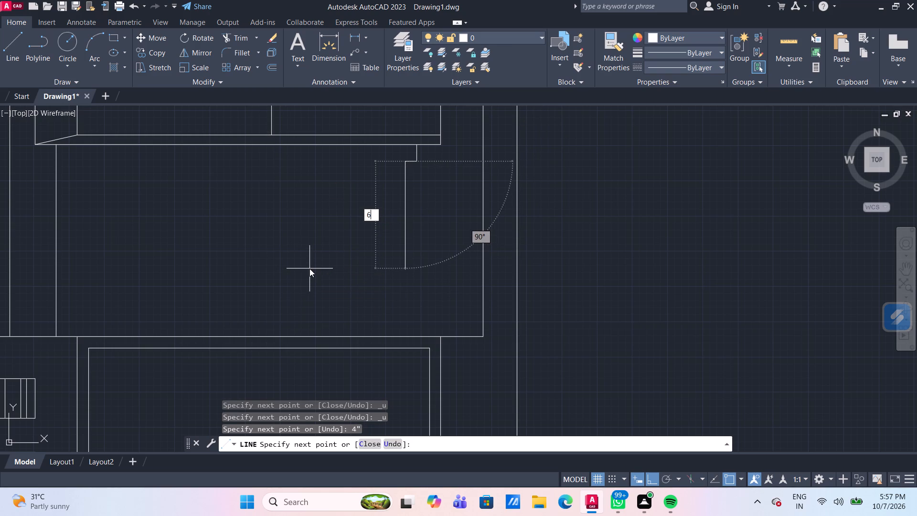
key(Return)
text(4")
key(Return)
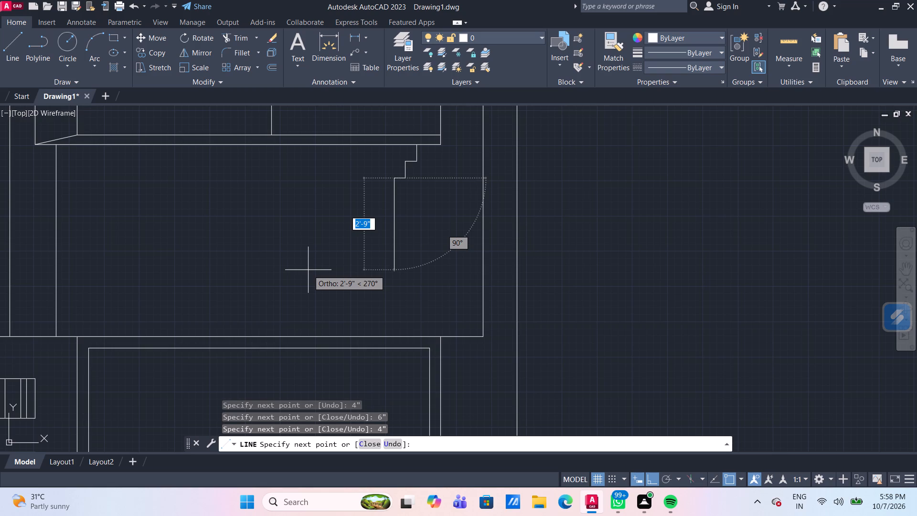
text(6")
key(Return)
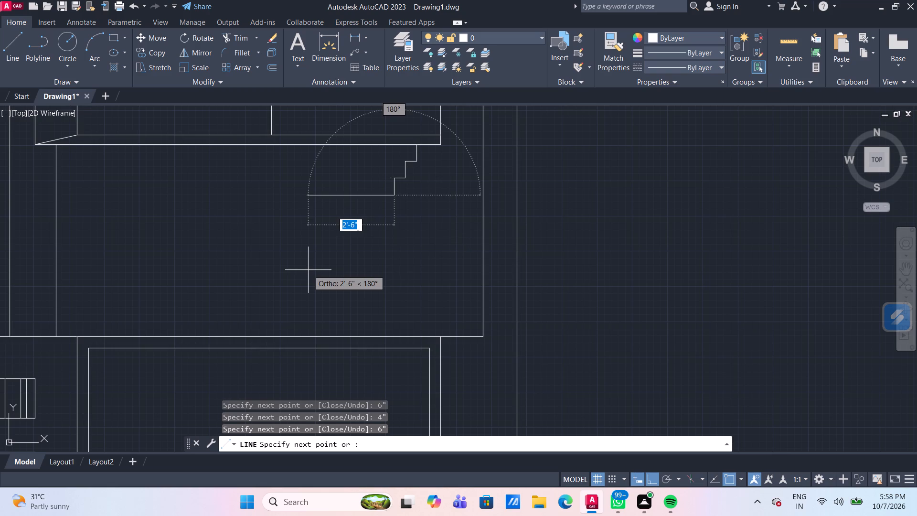
Extend the stair profile with two more steps of 4" tread and 6" riser, ending with another 4" tread.
text(4")
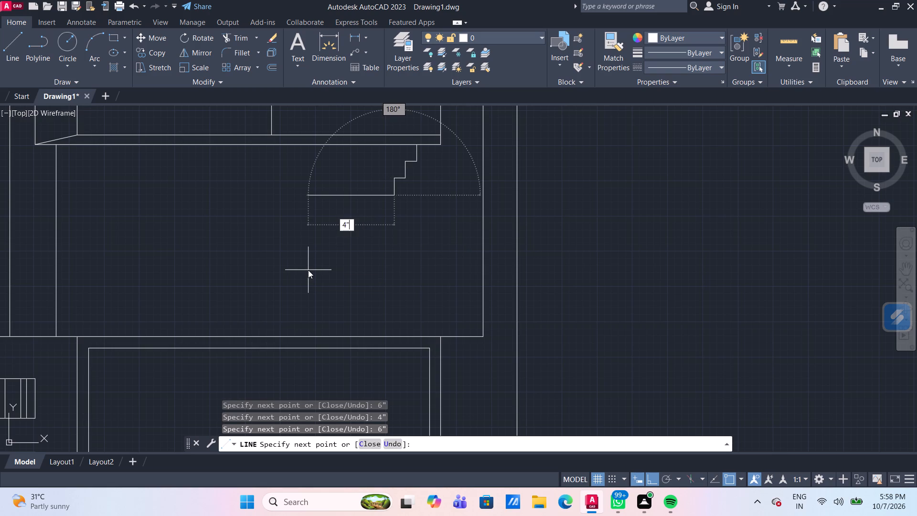
key(Return)
key(6)
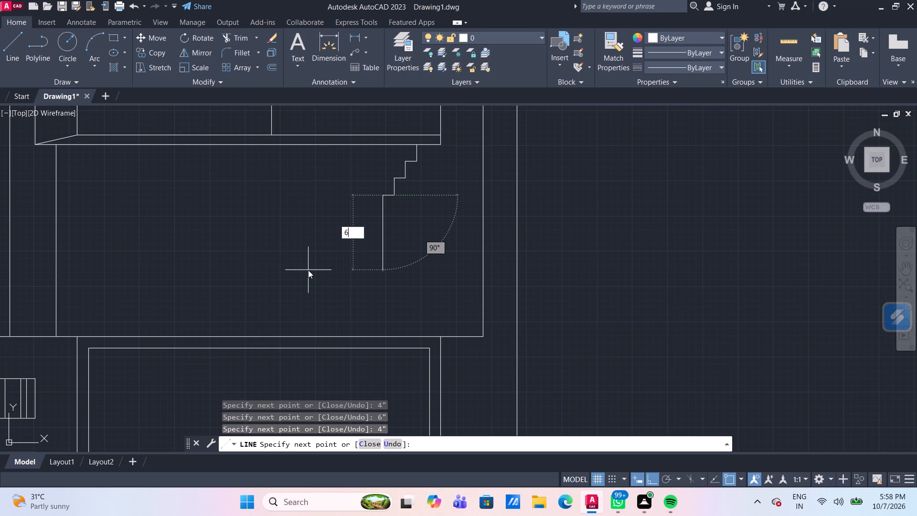
key(shift+quotedbl)
key(Return)
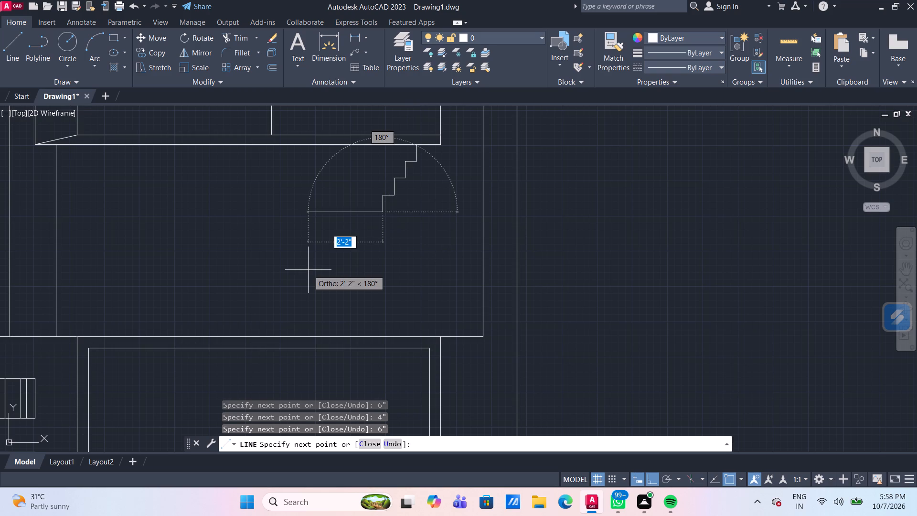
text(4")
key(Return)
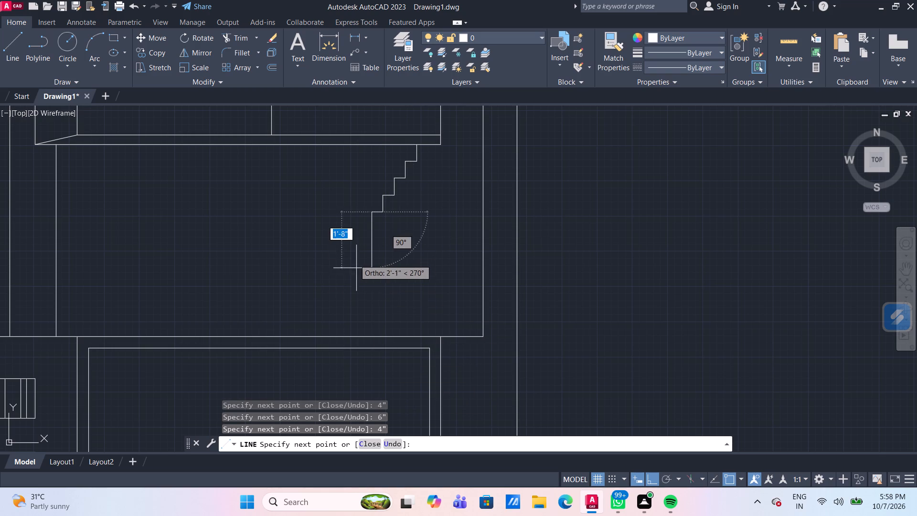
text(6")
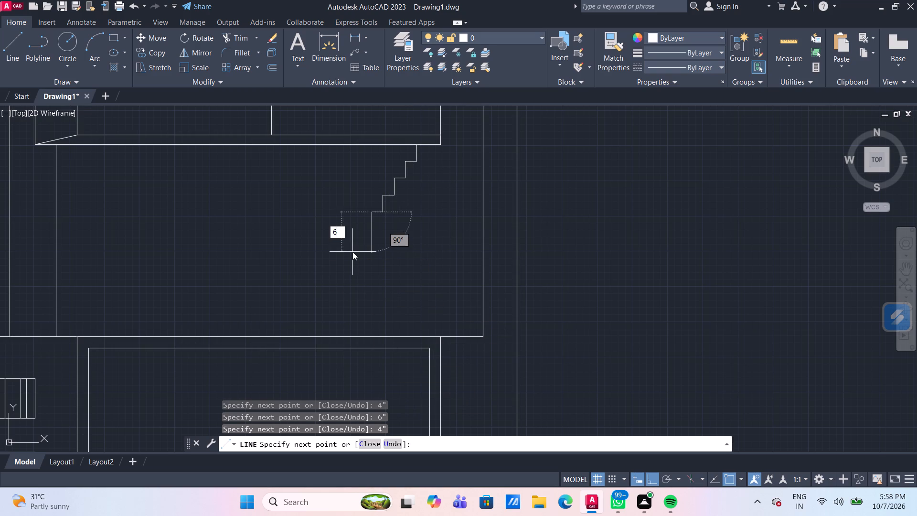
key(Return)
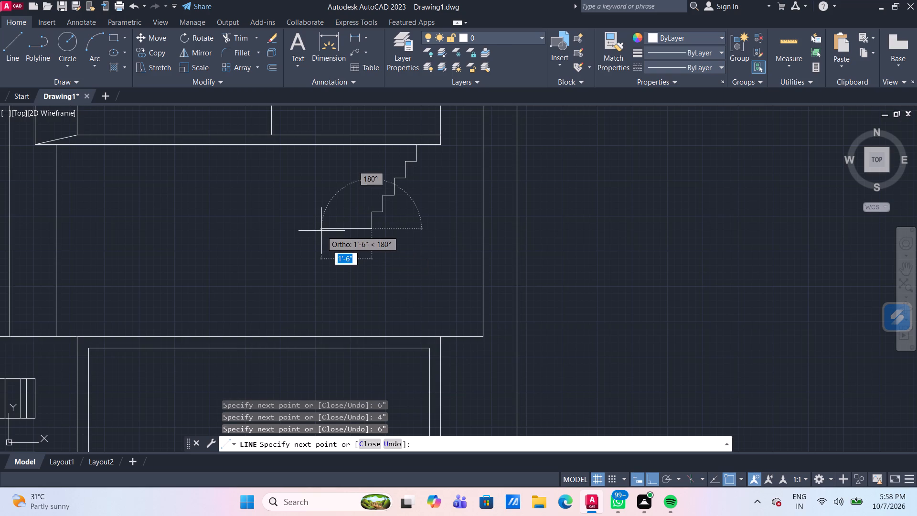
text(4")
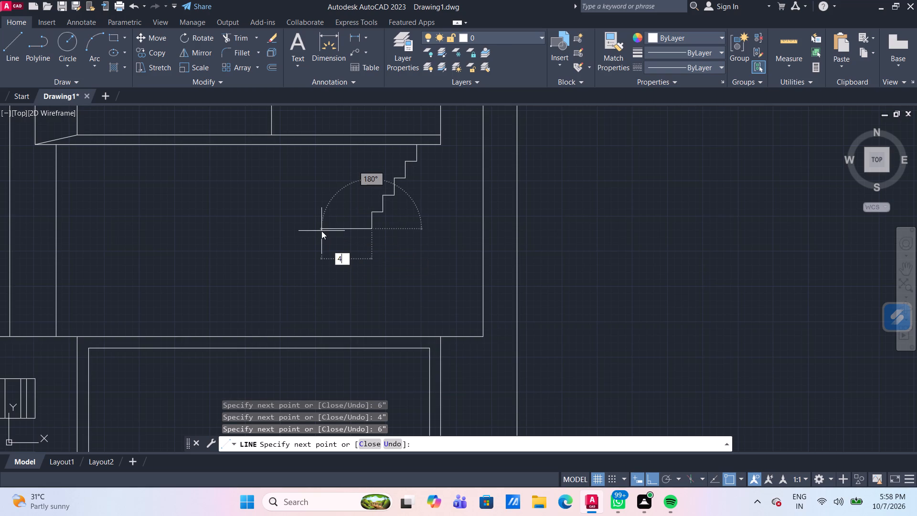
key(Return)
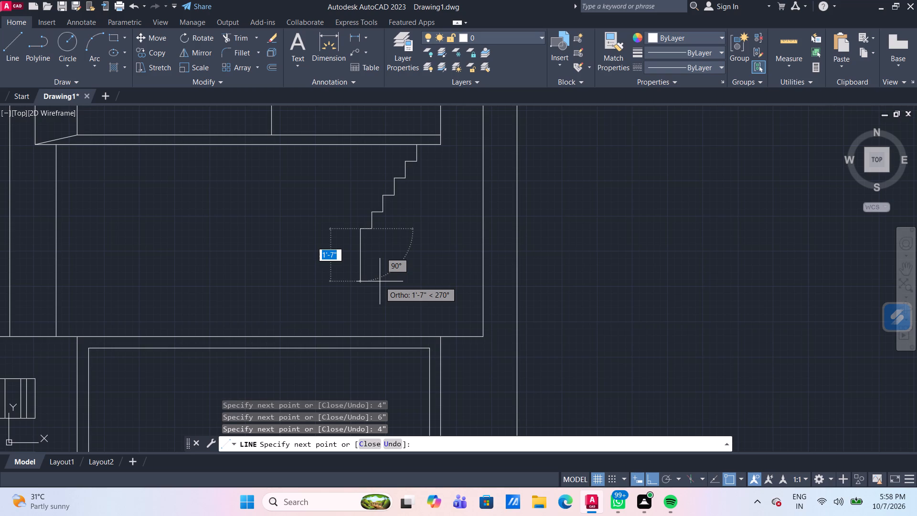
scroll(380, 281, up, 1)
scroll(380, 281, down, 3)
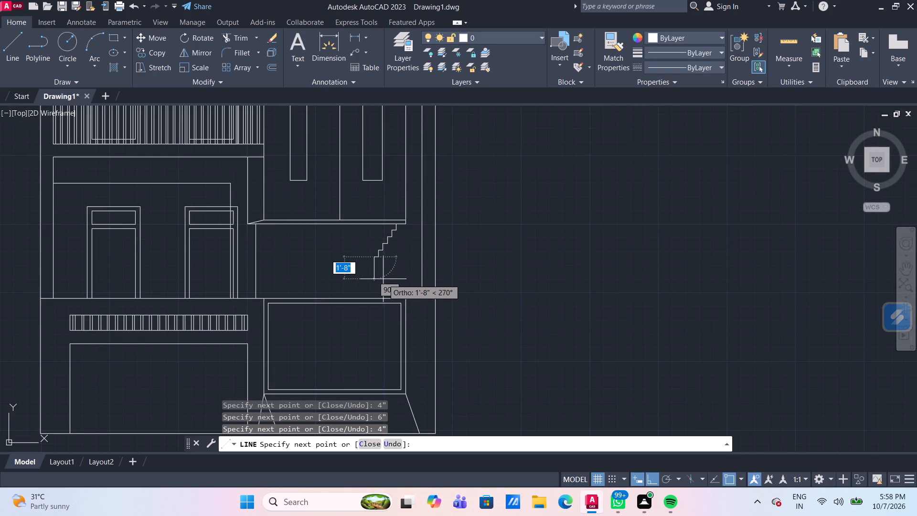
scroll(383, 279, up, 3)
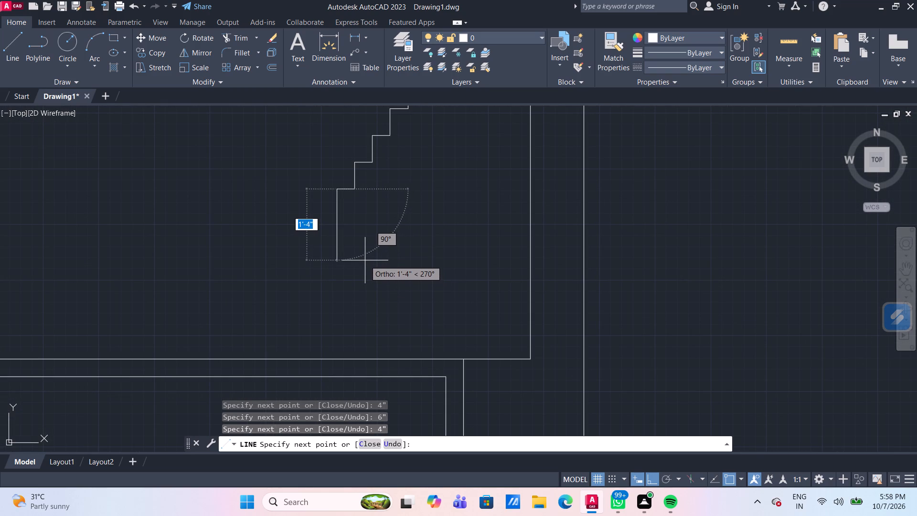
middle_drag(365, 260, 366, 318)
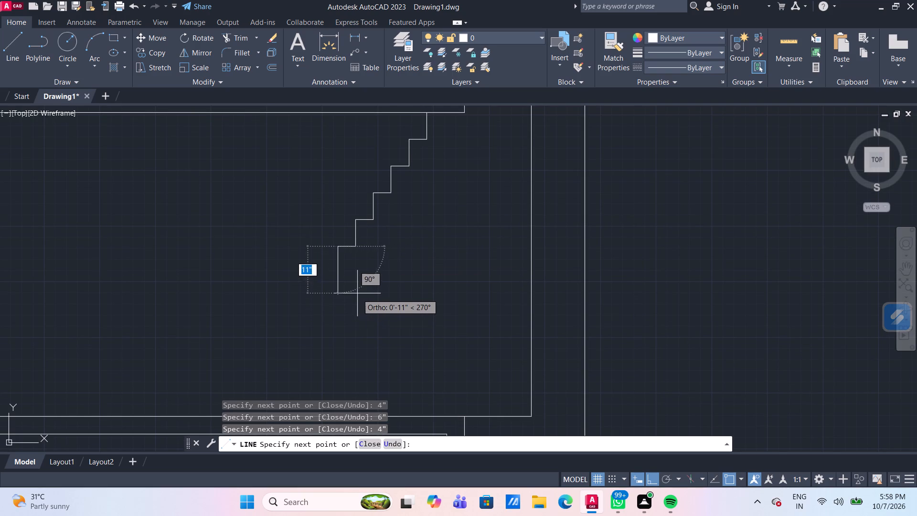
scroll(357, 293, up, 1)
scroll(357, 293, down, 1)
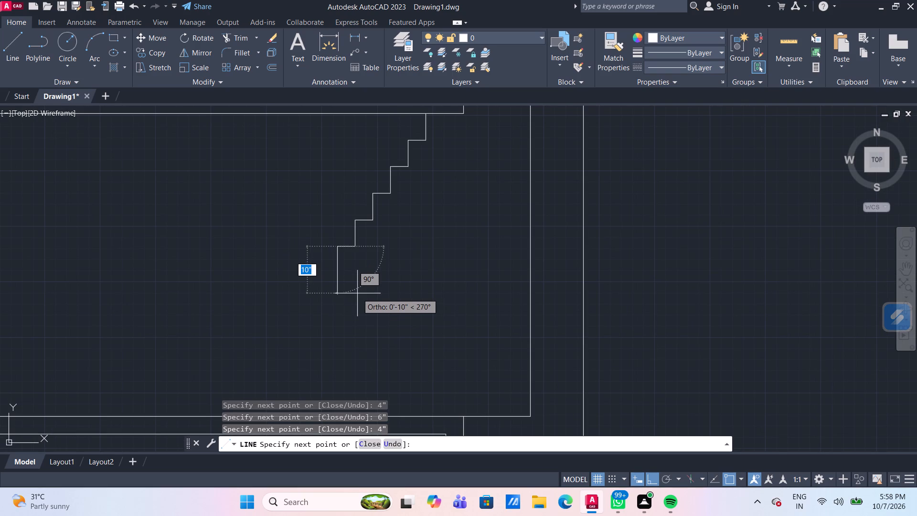
Extend the stair profile downward with two more steps, each with a 6" riser and 4" tread.
text(6")
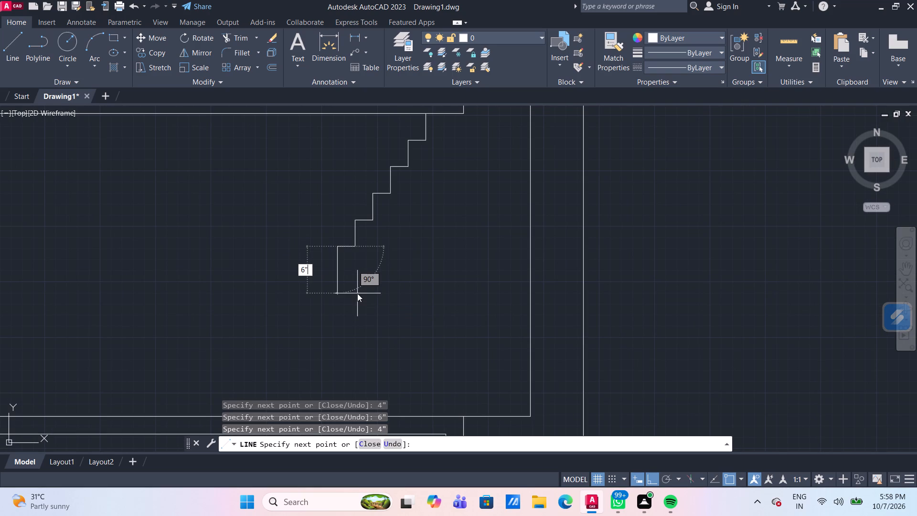
key(Return)
text(4")
key(Return)
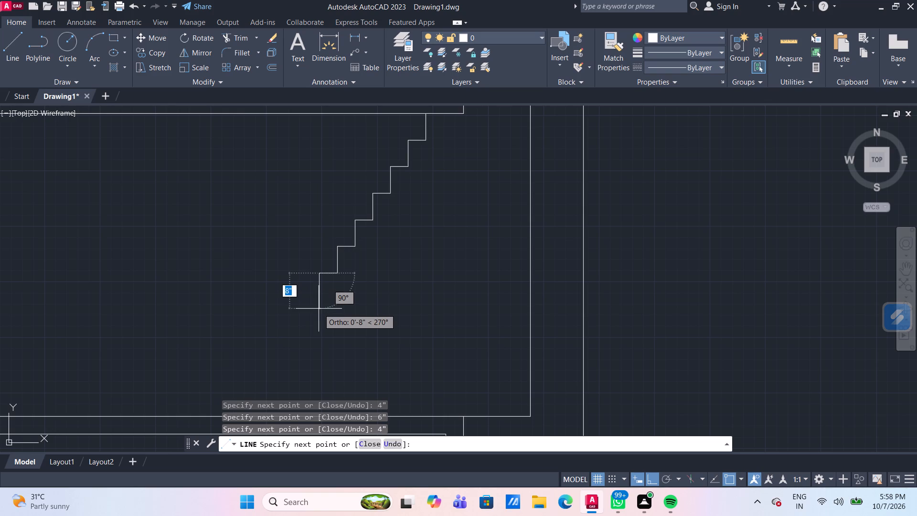
text(6")
key(Return)
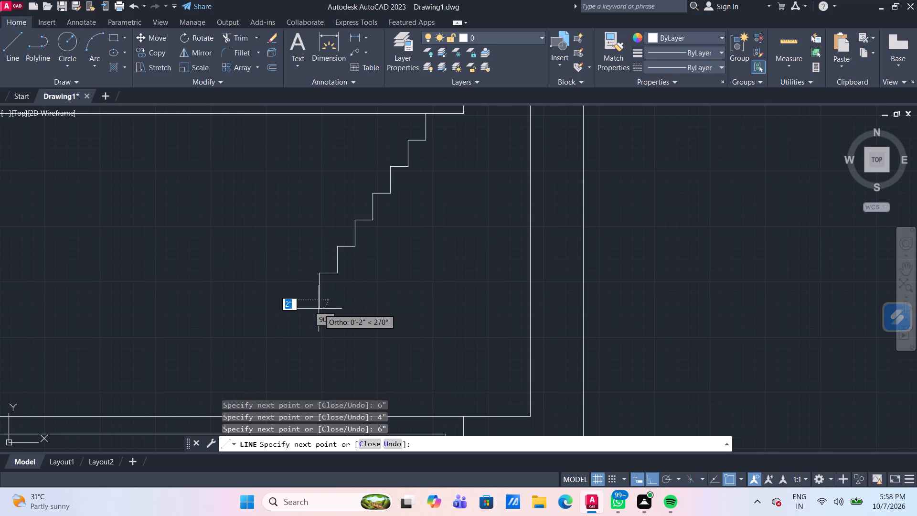
text(4")
key(Return)
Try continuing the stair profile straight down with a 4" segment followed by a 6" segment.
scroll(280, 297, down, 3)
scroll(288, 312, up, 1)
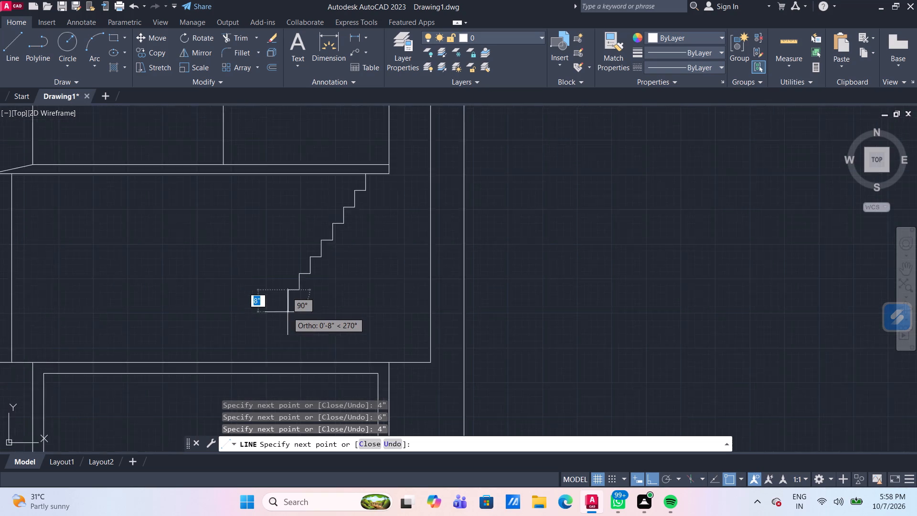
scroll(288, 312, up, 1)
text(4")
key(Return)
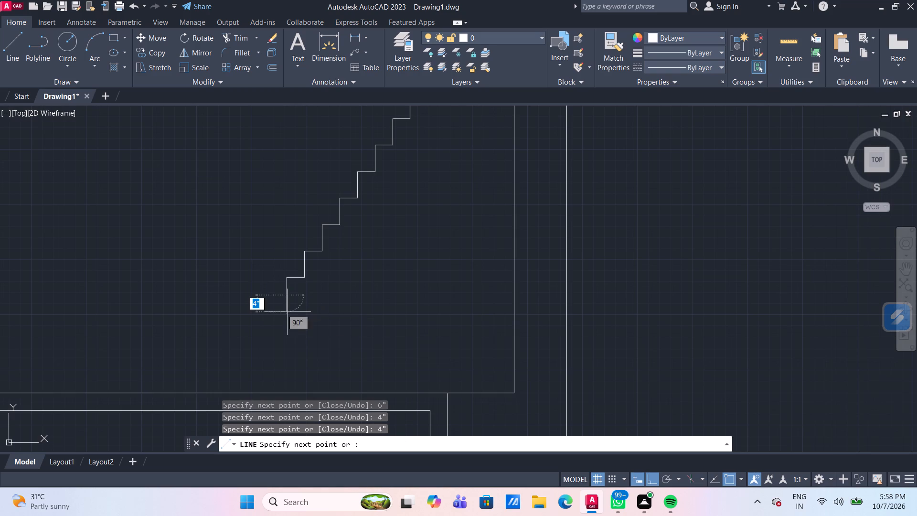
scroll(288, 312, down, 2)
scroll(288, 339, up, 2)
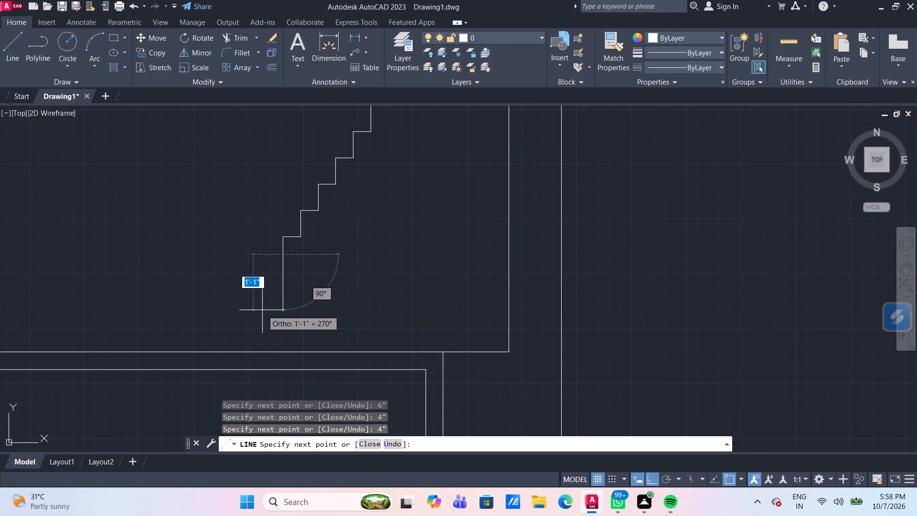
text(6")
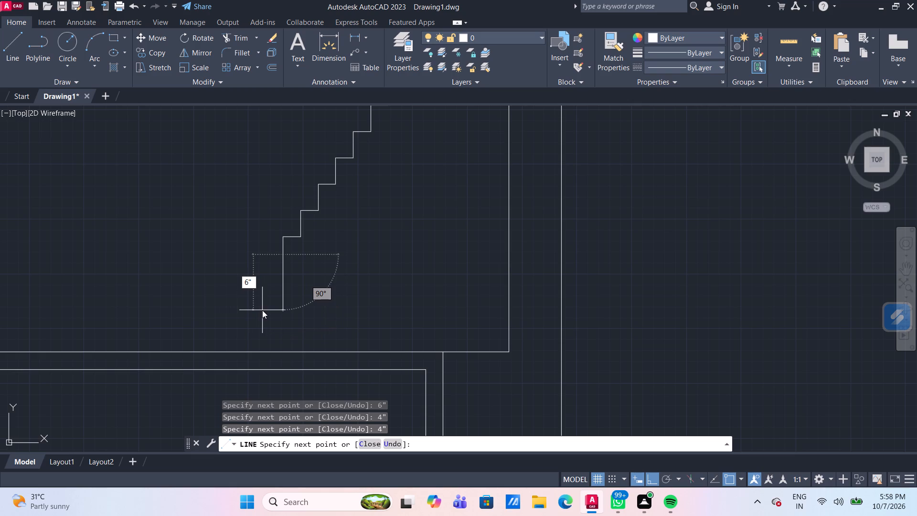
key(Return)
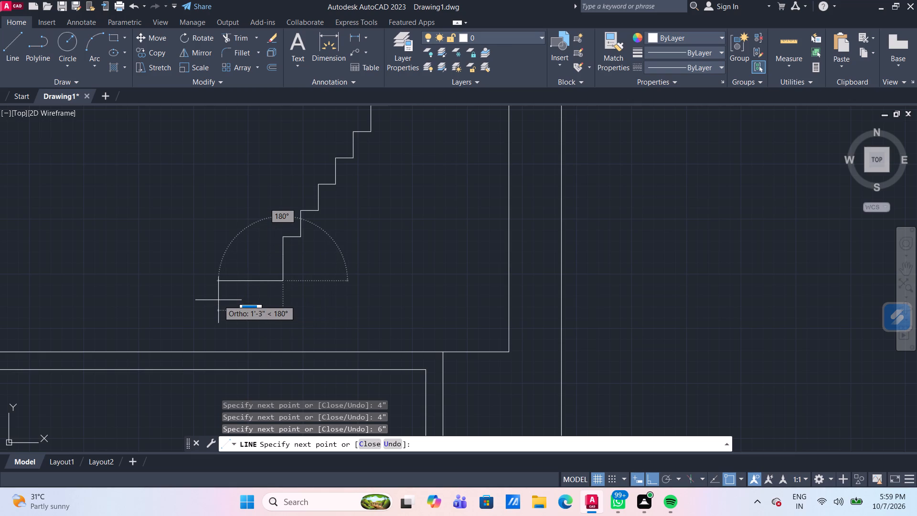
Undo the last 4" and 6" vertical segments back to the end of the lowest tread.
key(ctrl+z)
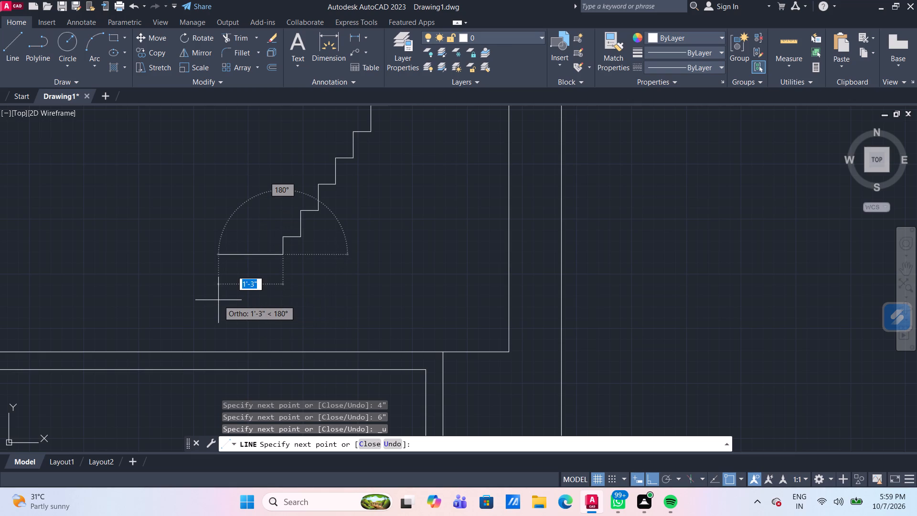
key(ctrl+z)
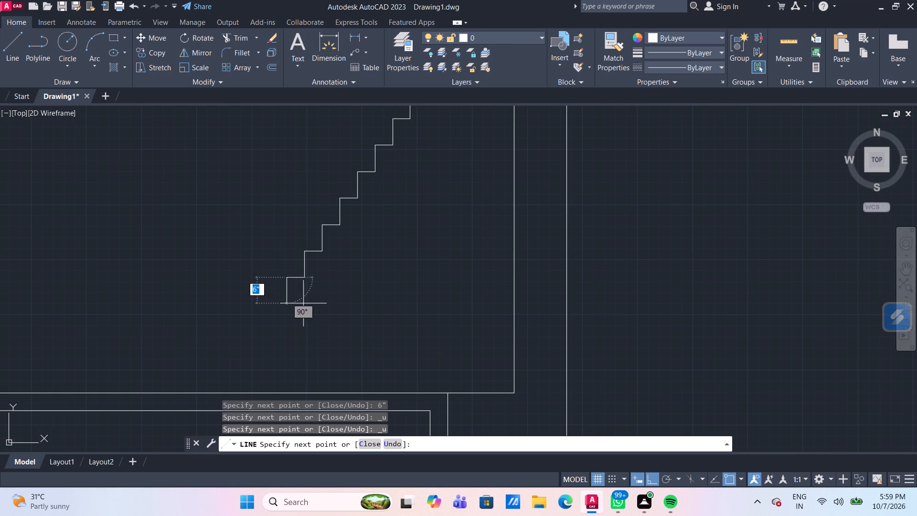
Continue the stair profile from the lowest tread with two steps of 6" riser and 4" tread.
text(6")
key(Return)
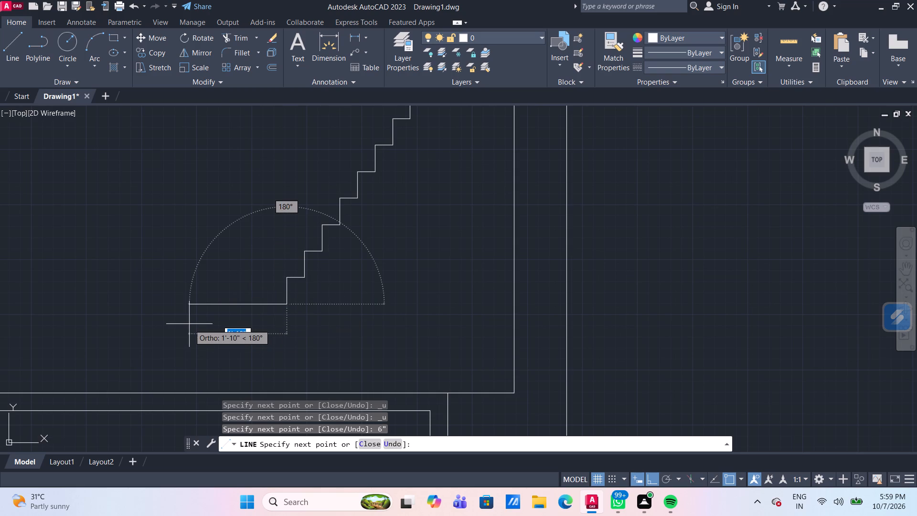
text(4")
key(Return)
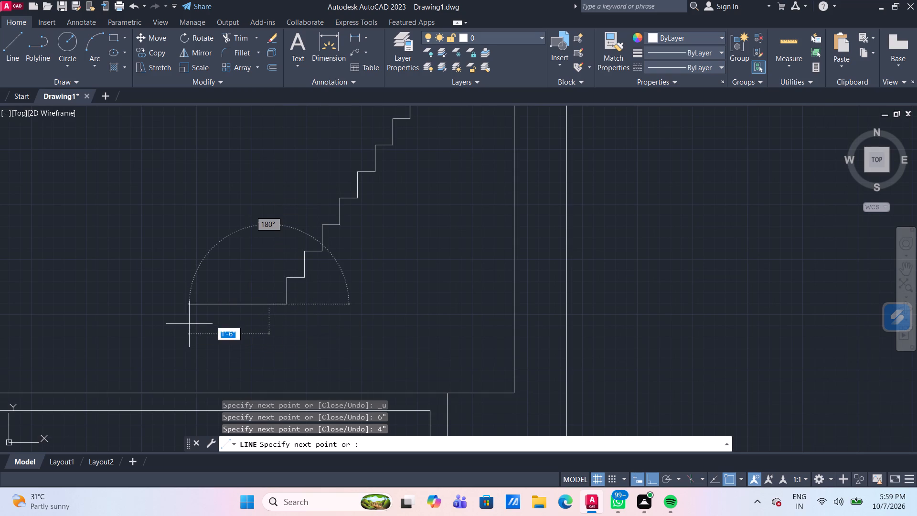
scroll(192, 325, down, 2)
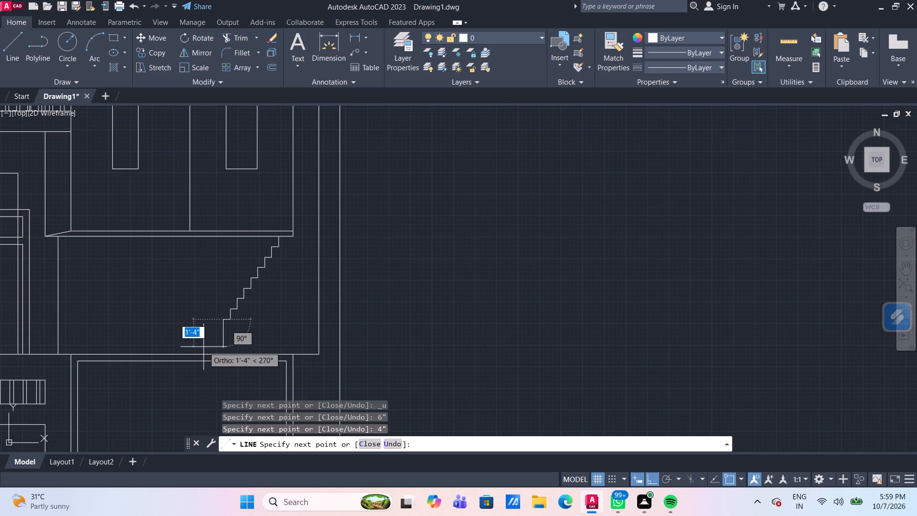
scroll(205, 334, up, 3)
text(6")
key(Return)
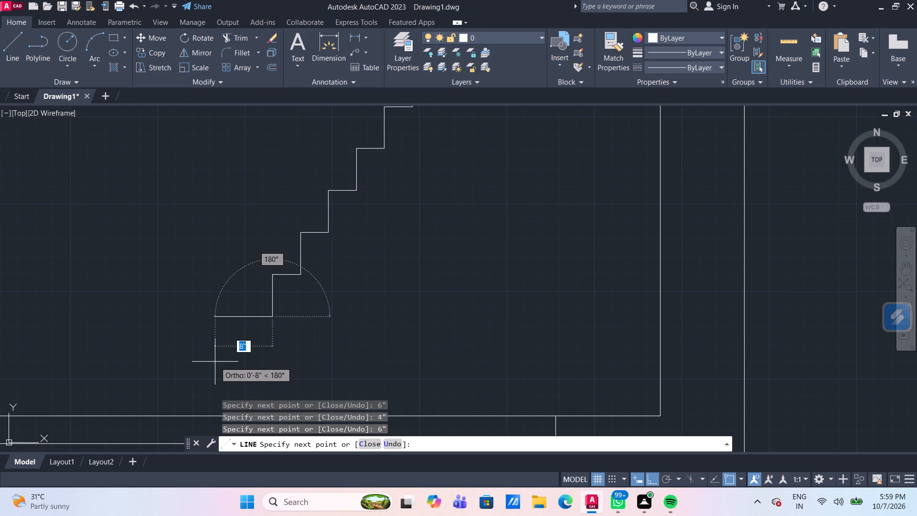
text(4")
key(Return)
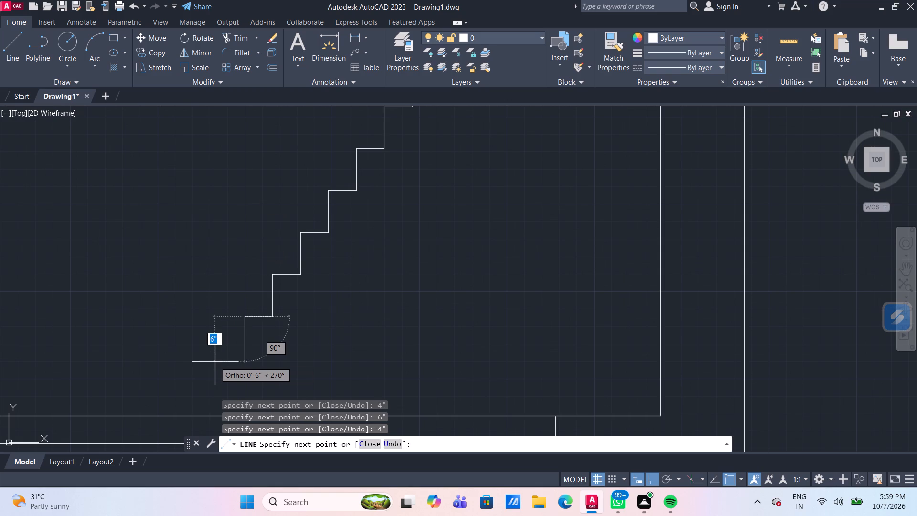
Add two more steps of 6" riser and 4" tread, then end the profile with a riser of about 2" to the floor line.
text(6")
key(Return)
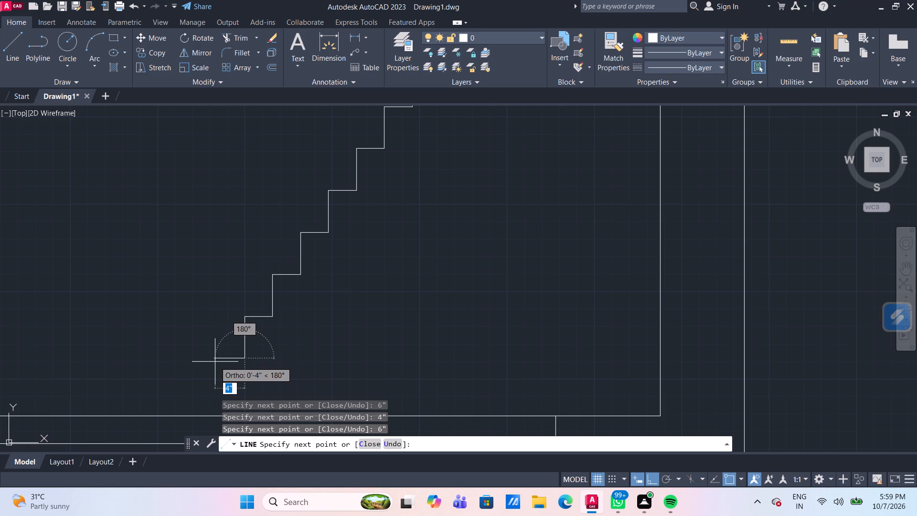
text(4")
key(Return)
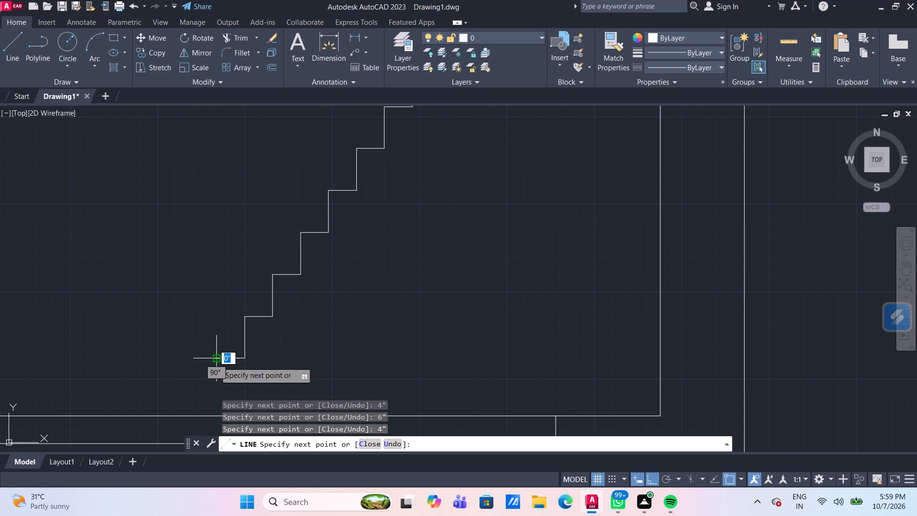
scroll(216, 374, down, 3)
scroll(218, 376, up, 3)
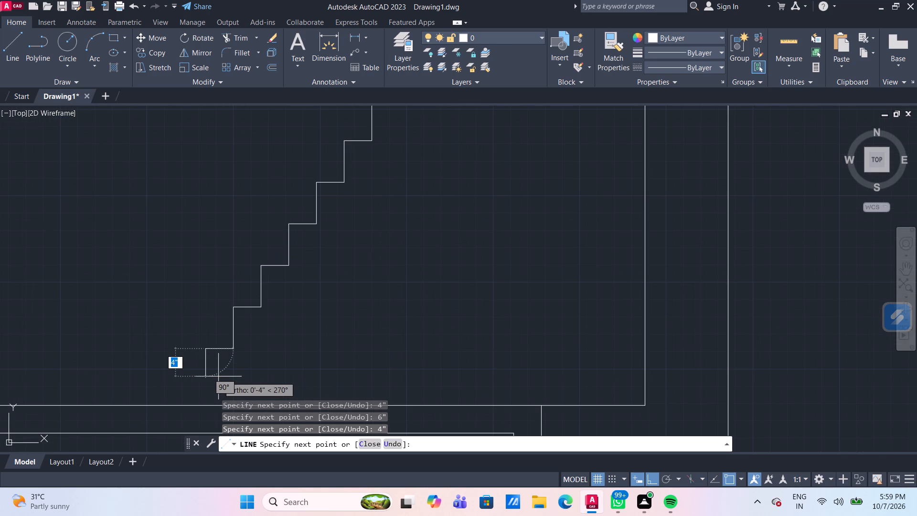
text(6")
key(Return)
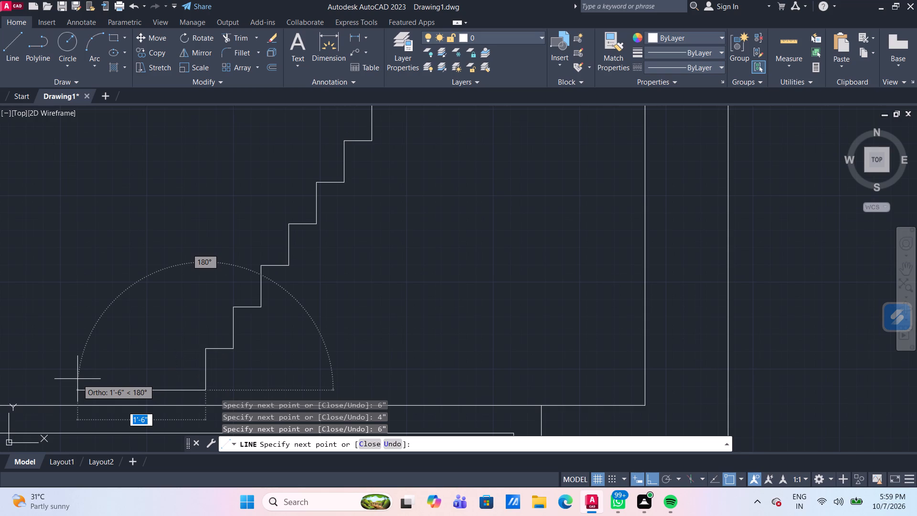
text(4")
key(Return)
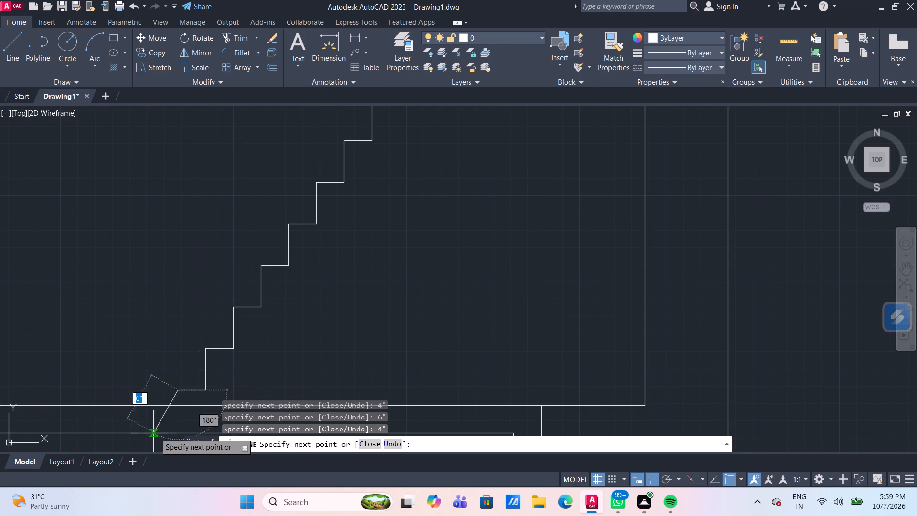
scroll(162, 426, up, 4)
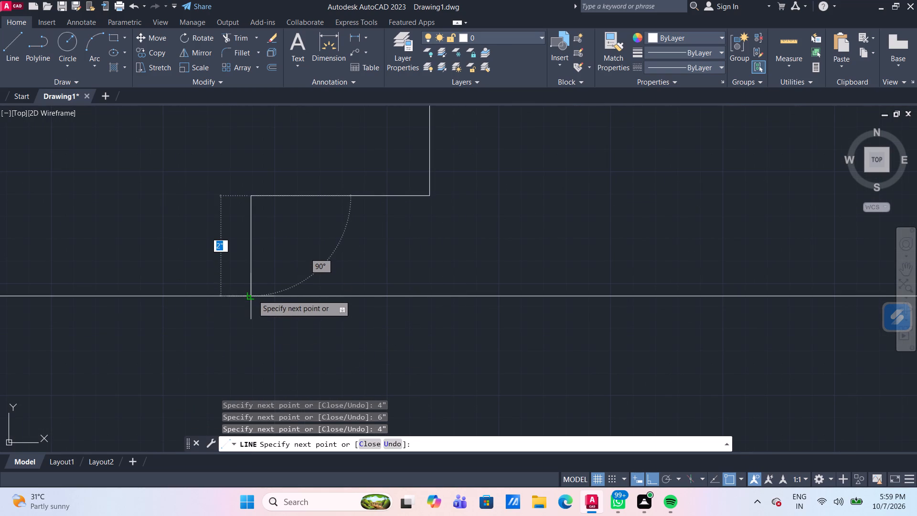
click(253, 293)
key(Escape)
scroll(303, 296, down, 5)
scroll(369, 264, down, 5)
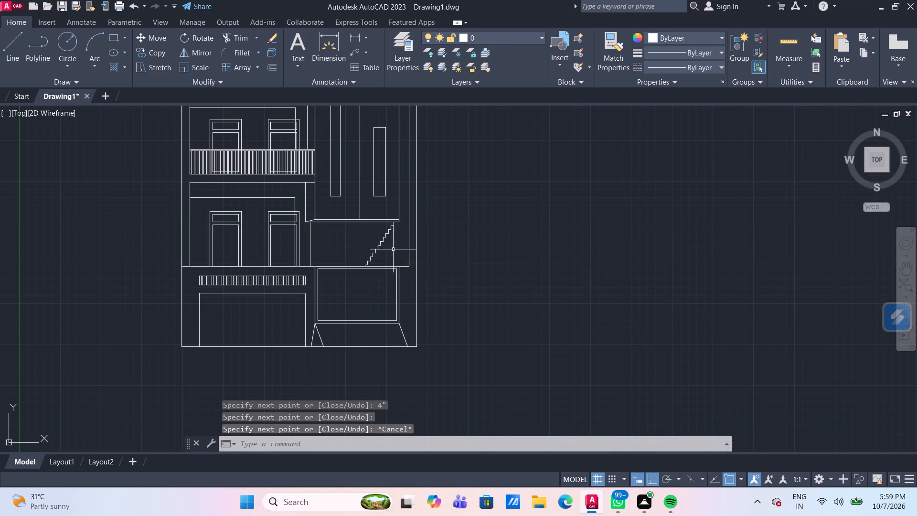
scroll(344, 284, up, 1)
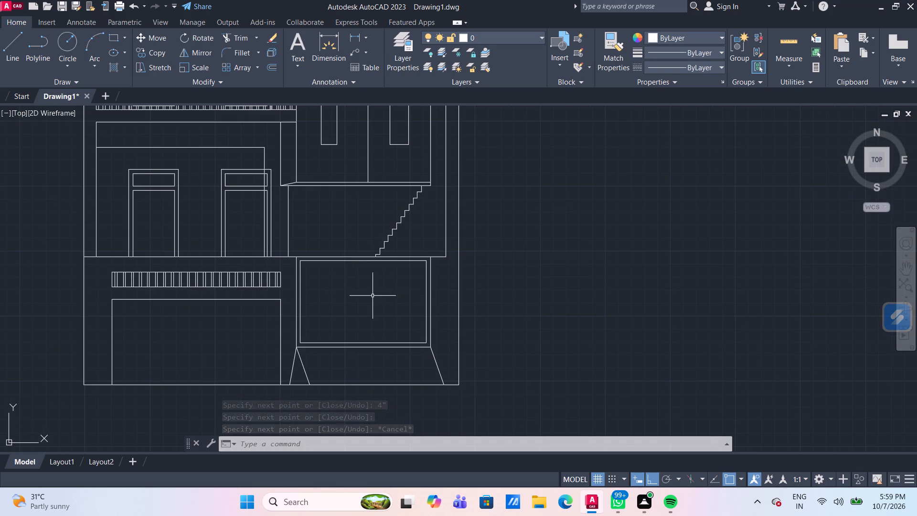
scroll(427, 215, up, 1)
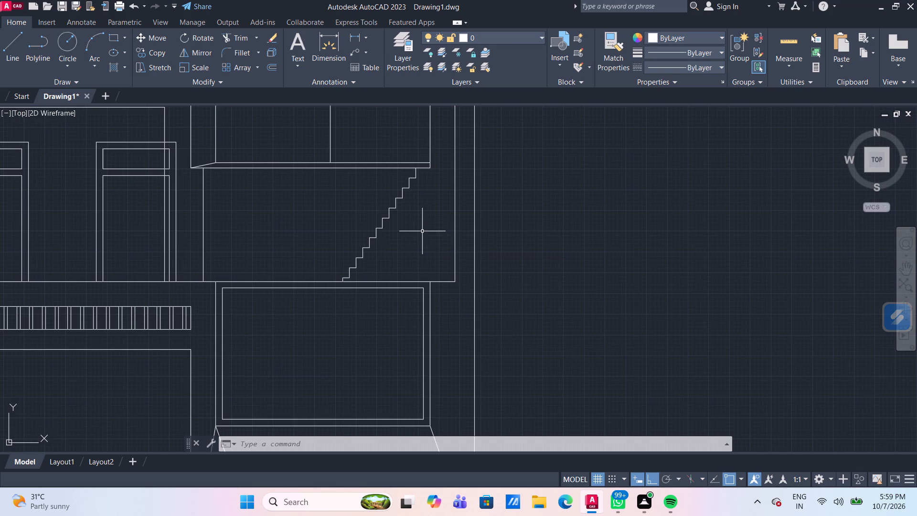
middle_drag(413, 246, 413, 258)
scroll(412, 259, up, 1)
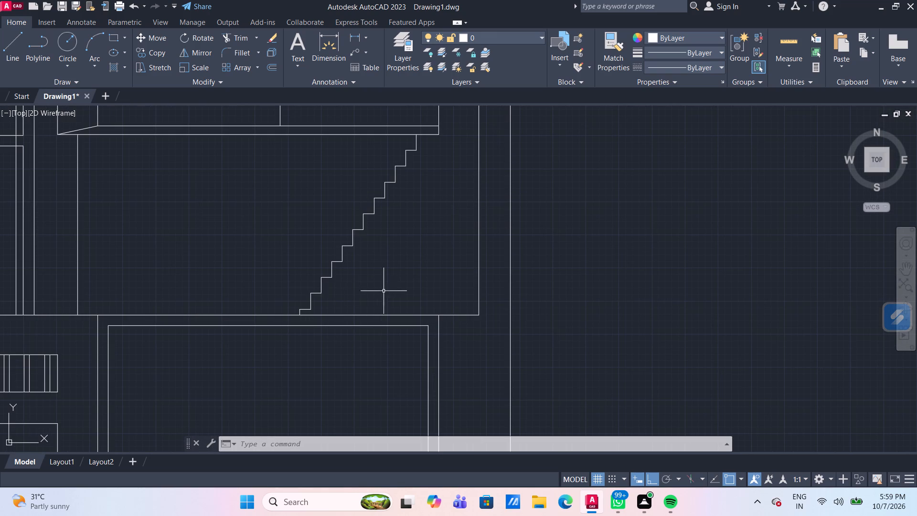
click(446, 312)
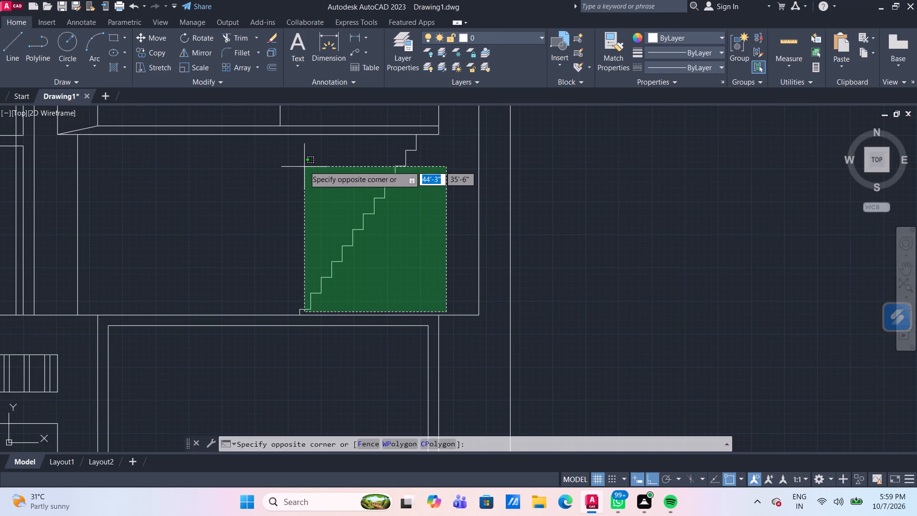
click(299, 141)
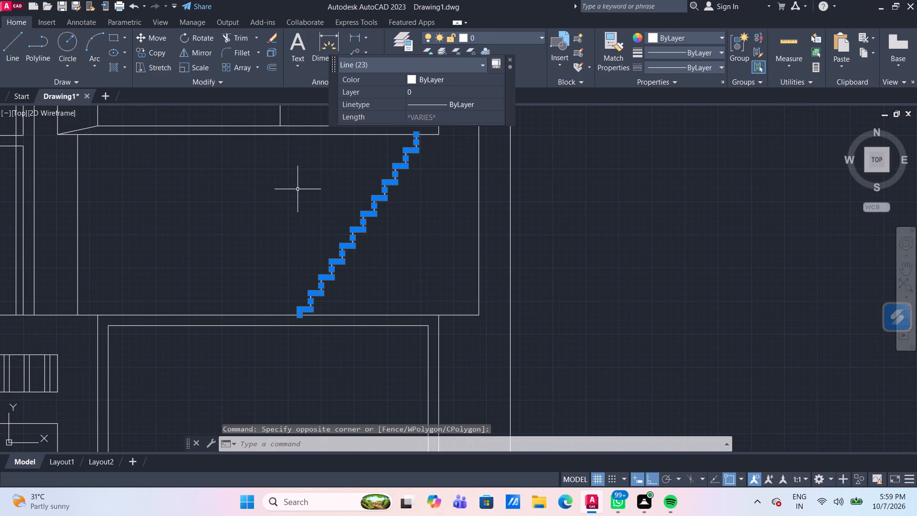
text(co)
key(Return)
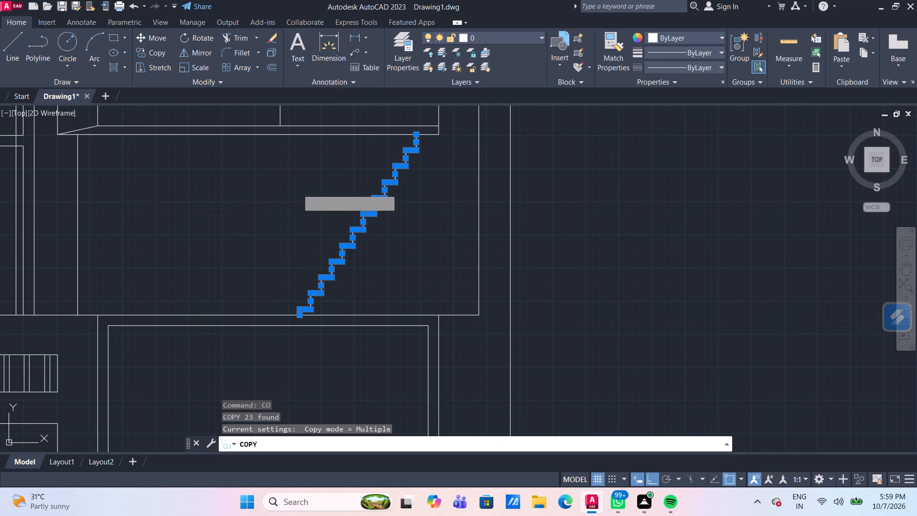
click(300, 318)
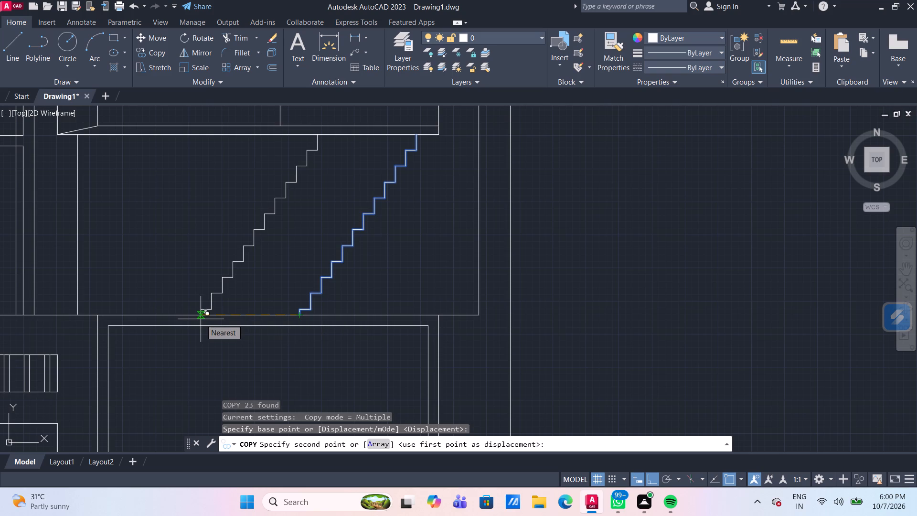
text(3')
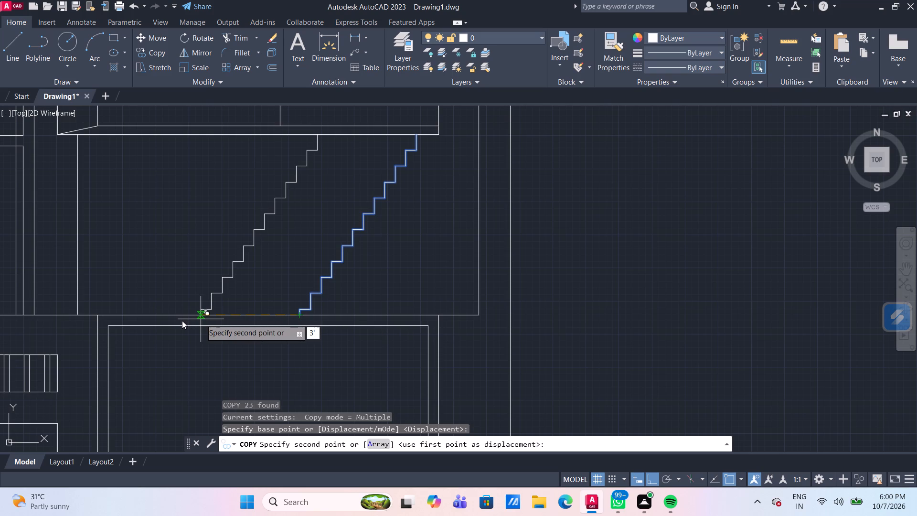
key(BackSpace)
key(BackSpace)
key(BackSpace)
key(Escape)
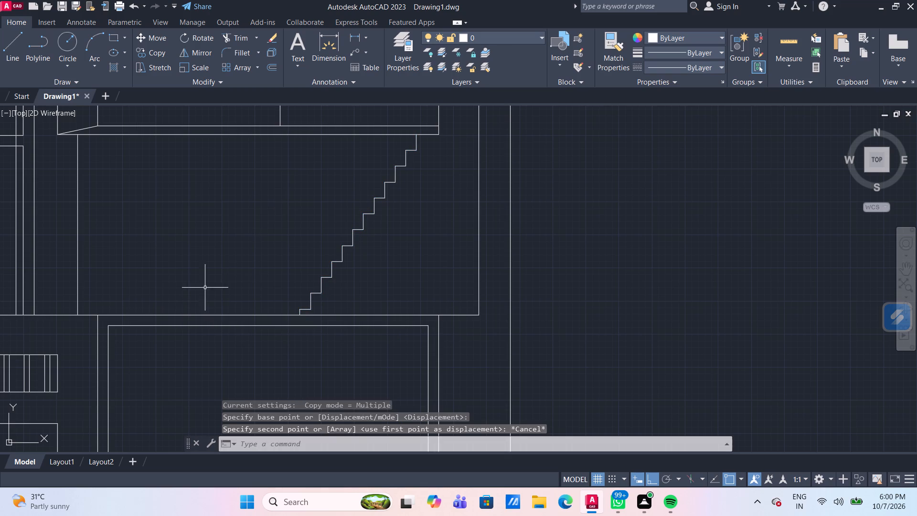
Copy the whole stair profile horizontally toward the doors from its top endpoint, at distances of 4'6" and 4'.
click(434, 310)
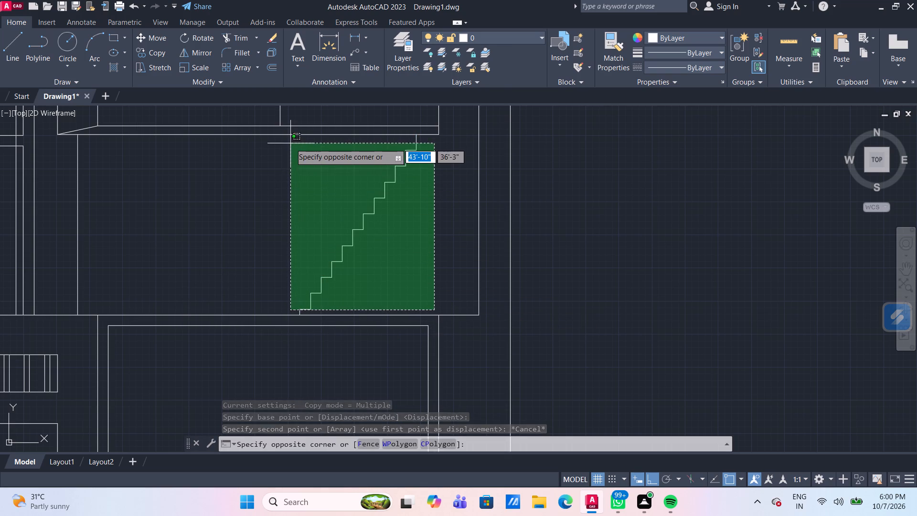
click(290, 143)
scroll(294, 290, up, 4)
scroll(297, 336, down, 5)
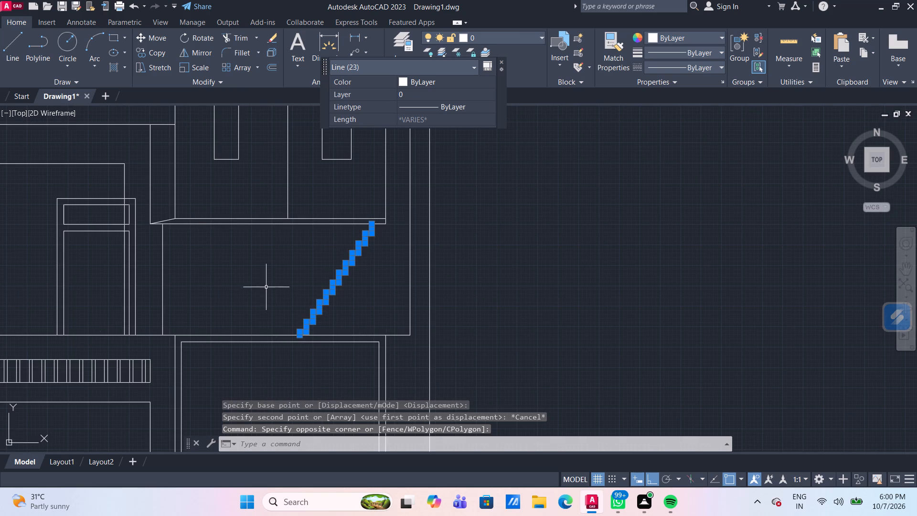
key(c)
key(o)
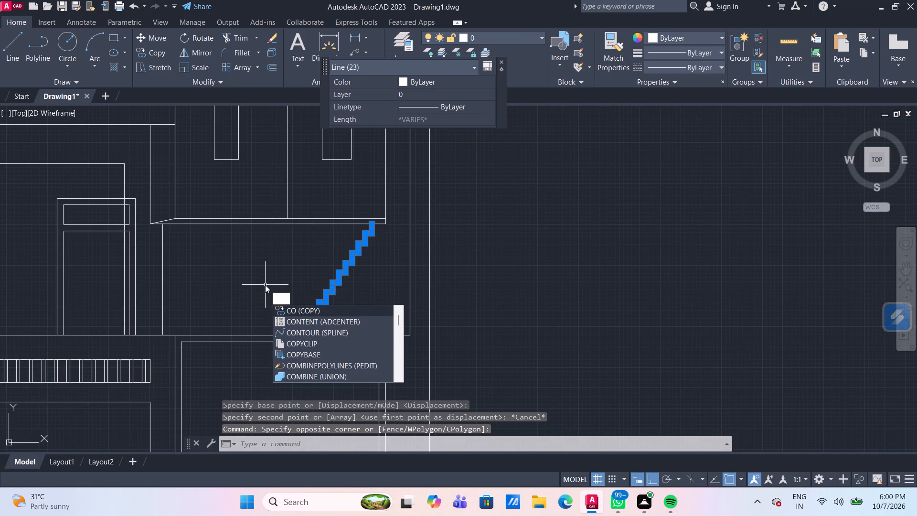
key(Return)
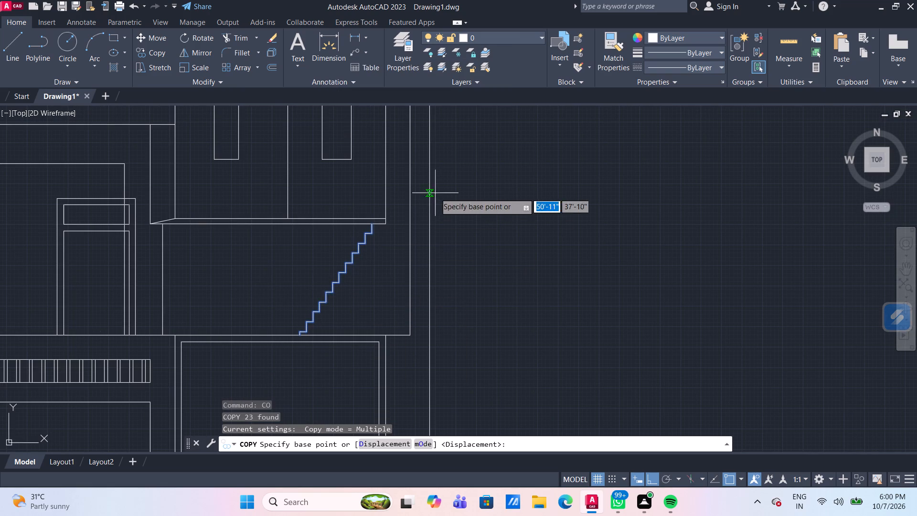
scroll(359, 218, up, 1)
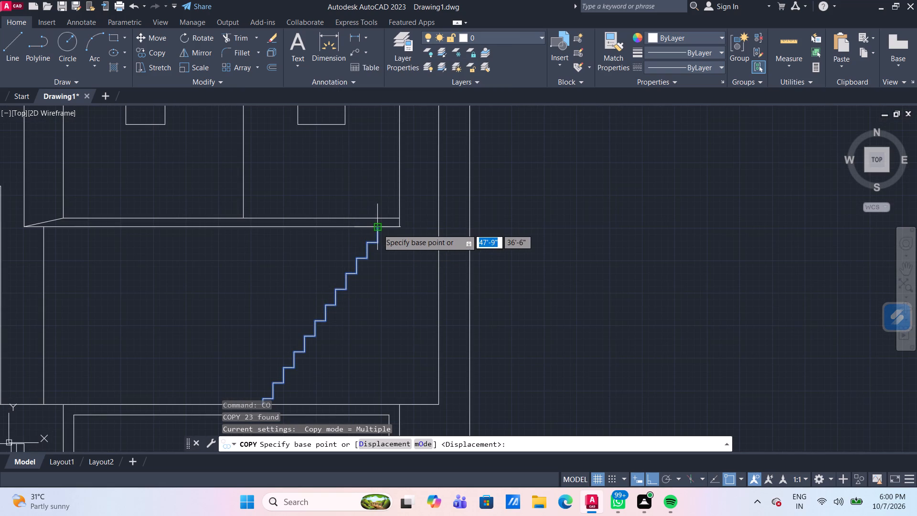
click(378, 229)
scroll(256, 231, up, 1)
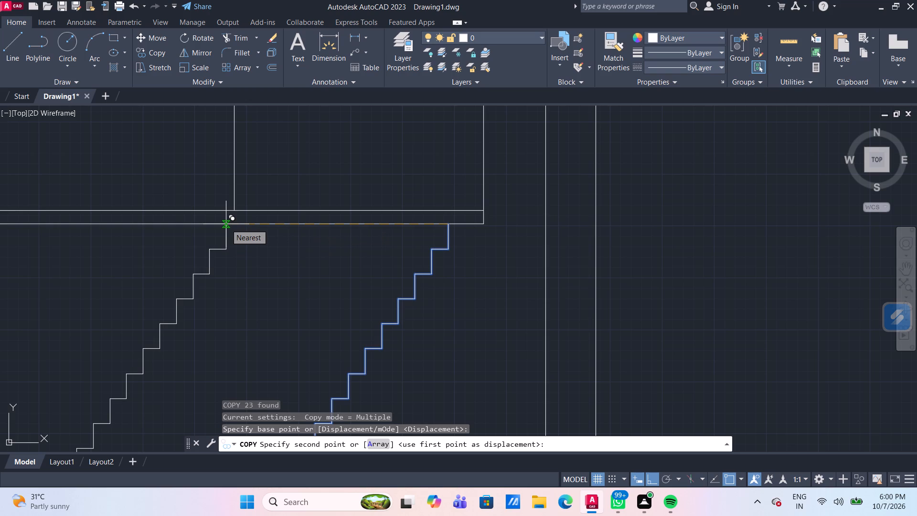
text(4'6")
key(Return)
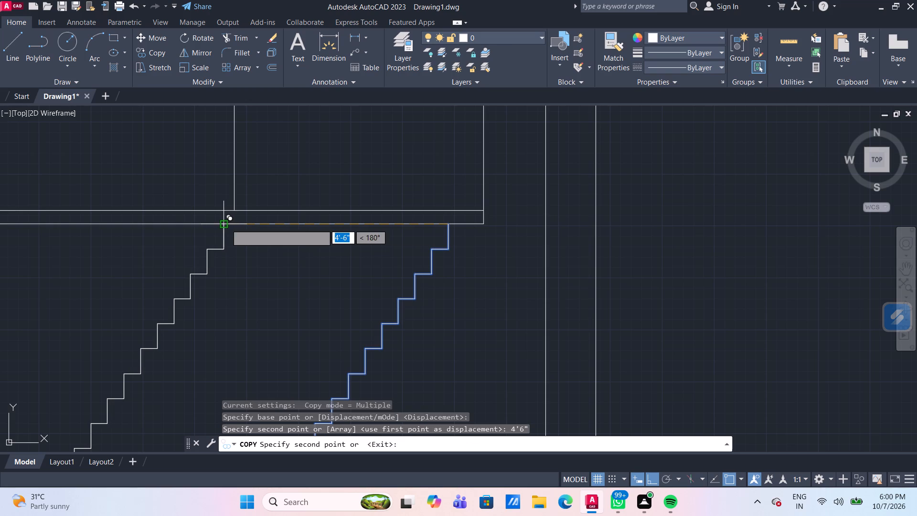
scroll(293, 269, down, 4)
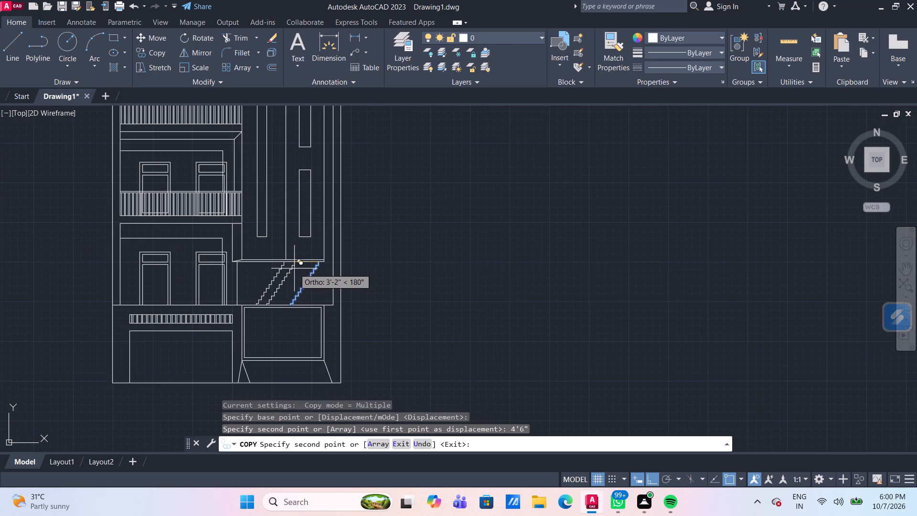
scroll(294, 268, up, 1)
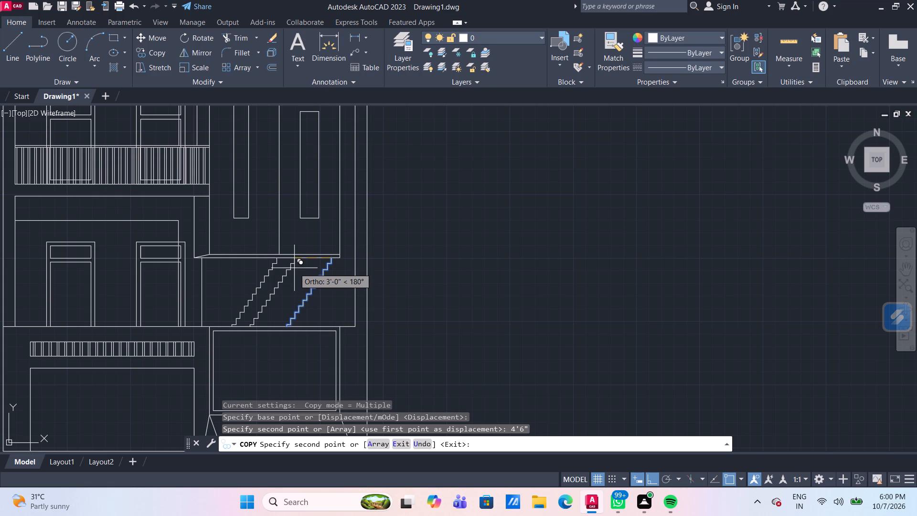
text(4')
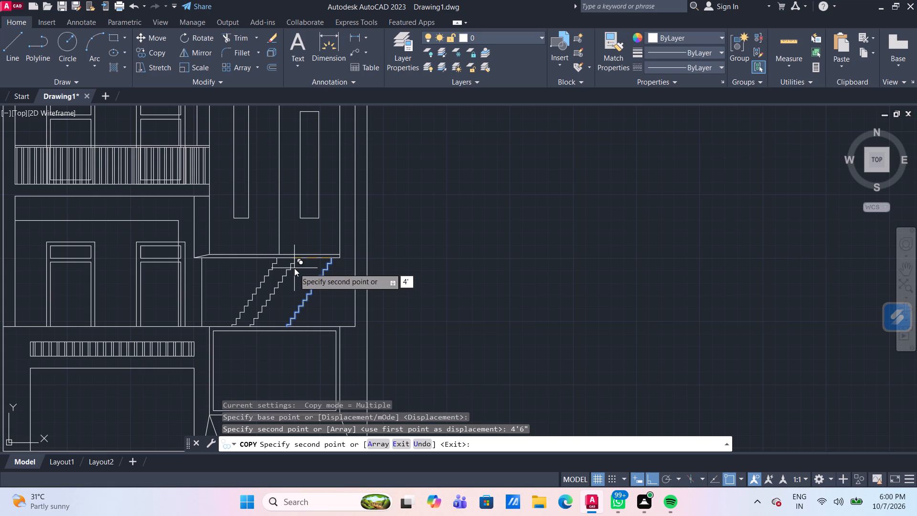
key(Return)
key(Escape)
Erase the top riser of the stair copy placed at 4'6".
scroll(271, 268, up, 2)
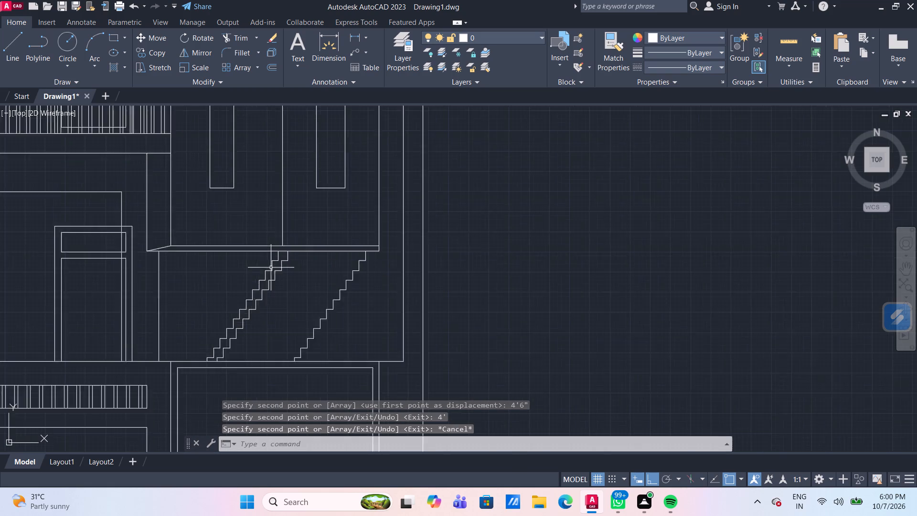
scroll(271, 268, up, 1)
click(284, 236)
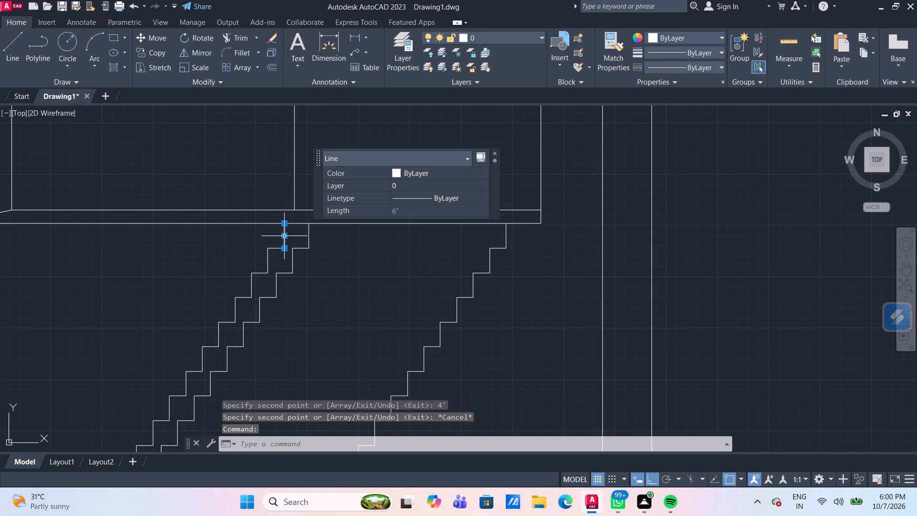
key(Delete)
Erase all remaining treads and risers of the 4'6" stair copy, down to the floor line.
scroll(248, 268, down, 1)
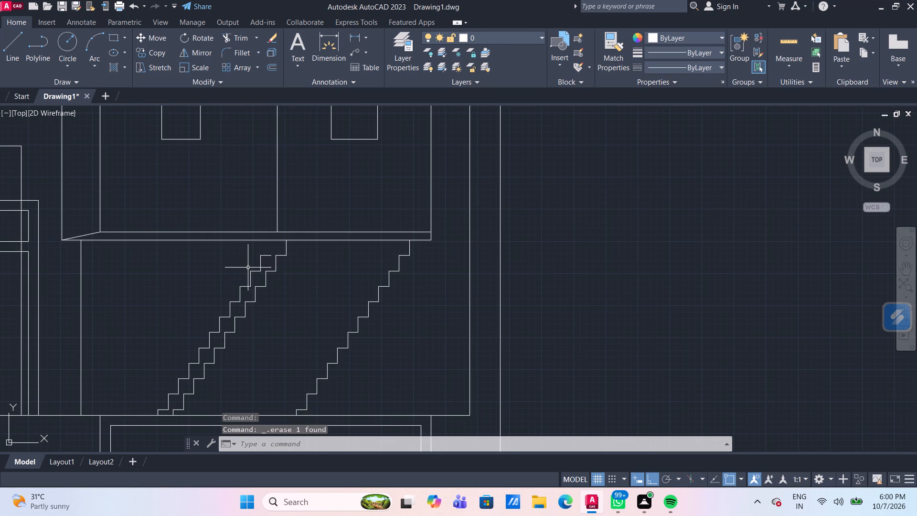
scroll(259, 258, up, 1)
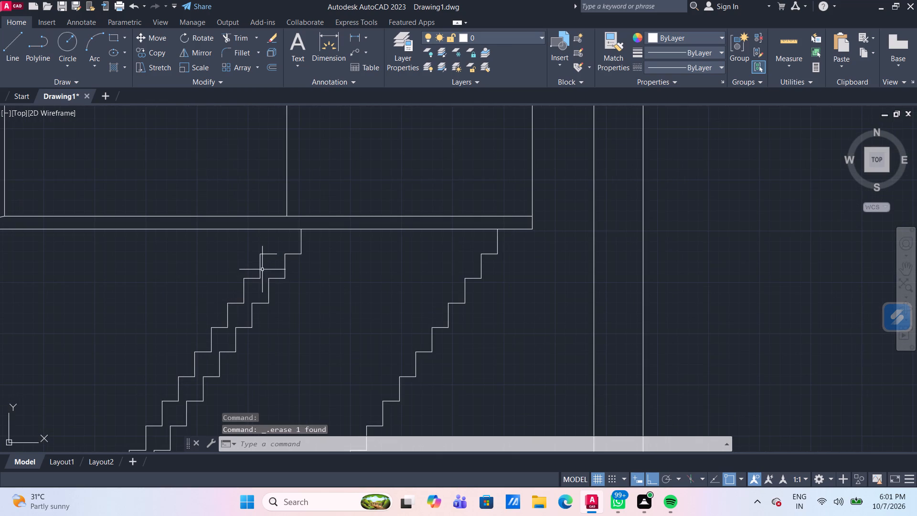
click(272, 266)
click(235, 233)
click(252, 285)
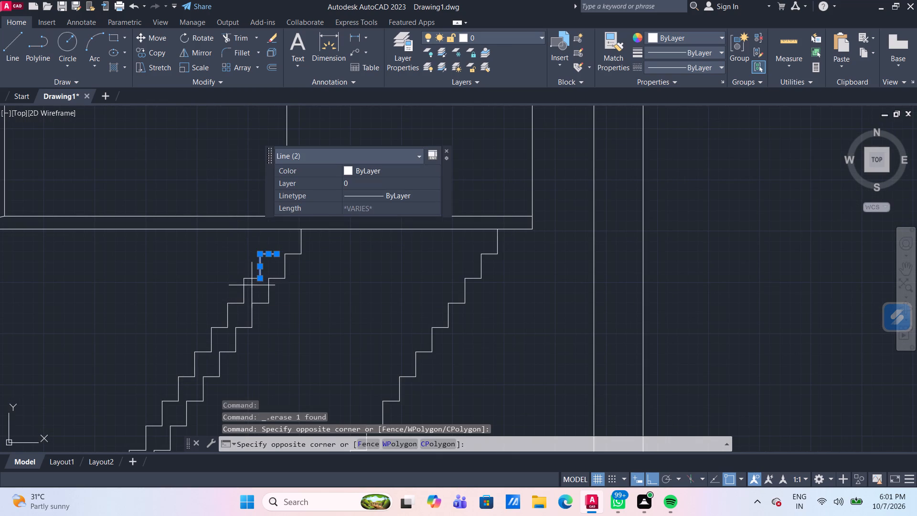
click(237, 276)
click(235, 320)
click(198, 281)
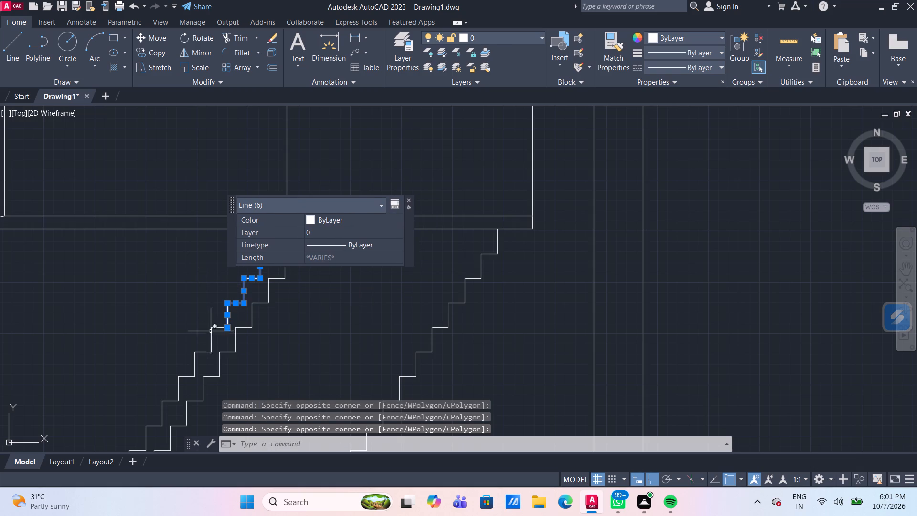
drag(219, 339, 214, 334)
click(164, 293)
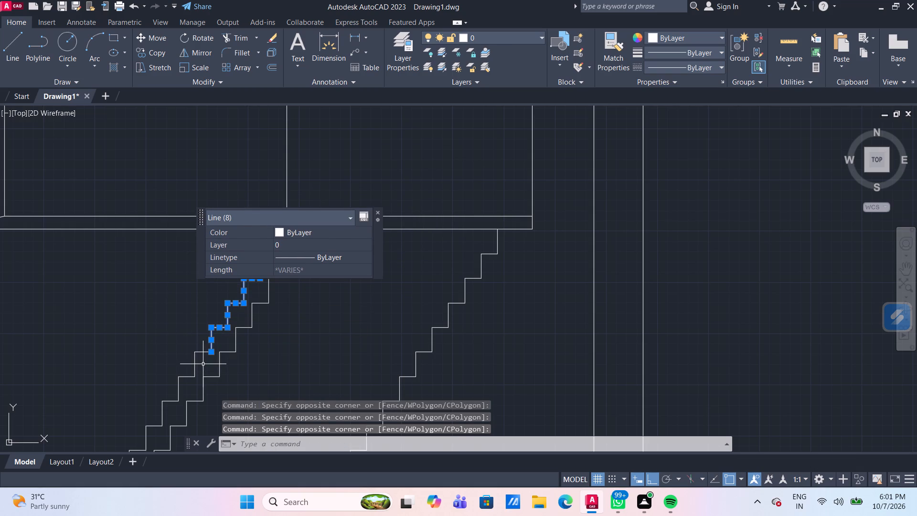
click(203, 364)
click(141, 301)
scroll(155, 322, down, 3)
scroll(160, 350, up, 3)
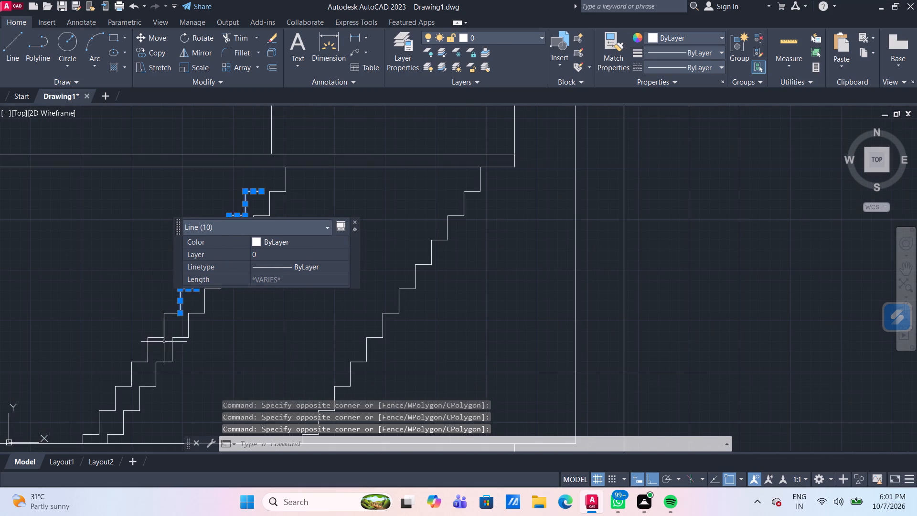
click(170, 324)
click(110, 262)
click(159, 352)
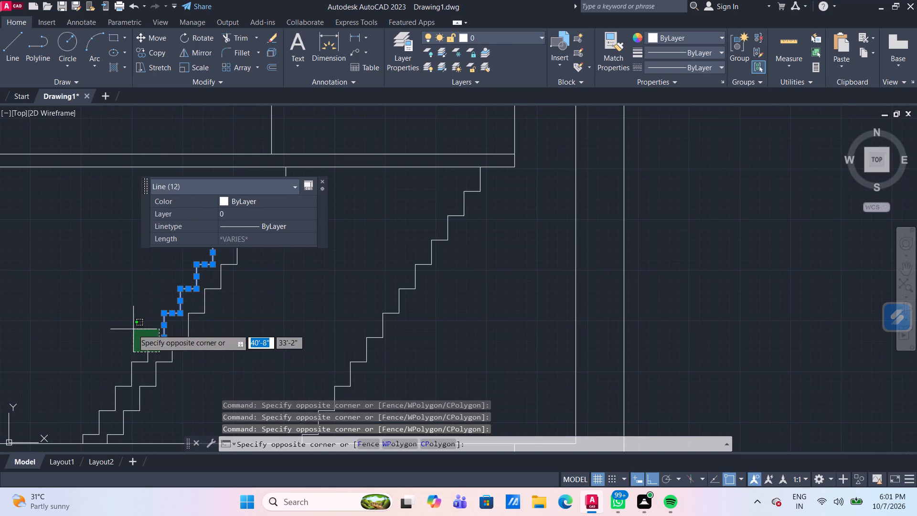
click(121, 322)
scroll(134, 366, up, 2)
click(137, 368)
click(63, 299)
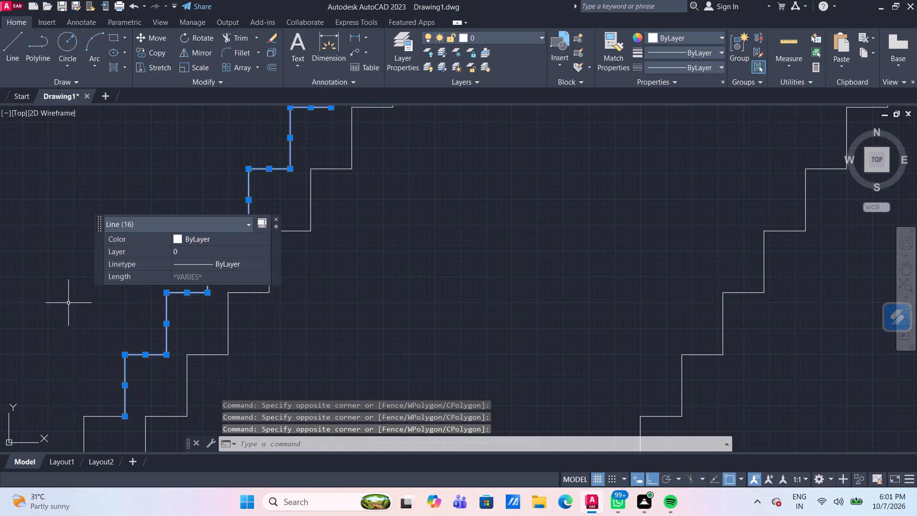
scroll(72, 307, down, 3)
scroll(80, 350, up, 2)
click(78, 339)
click(41, 300)
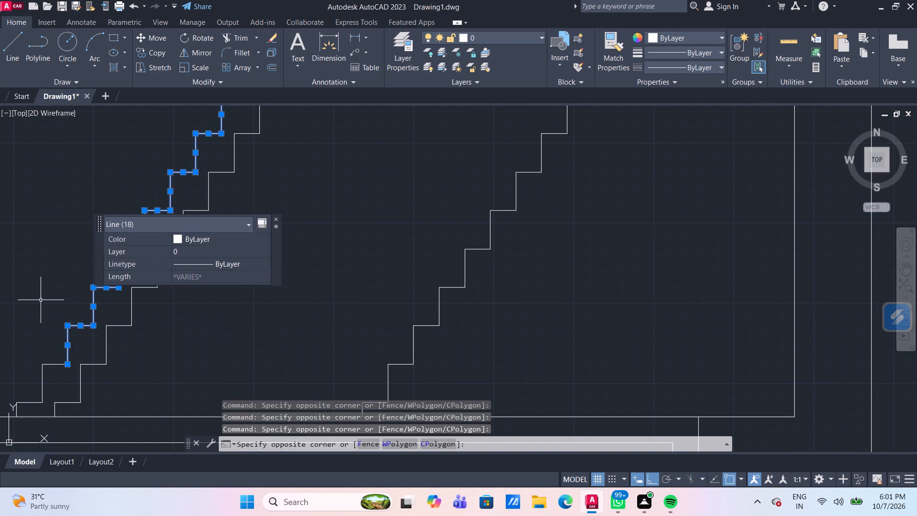
scroll(50, 314, down, 2)
scroll(51, 338, up, 2)
middle_drag(51, 353, 57, 356)
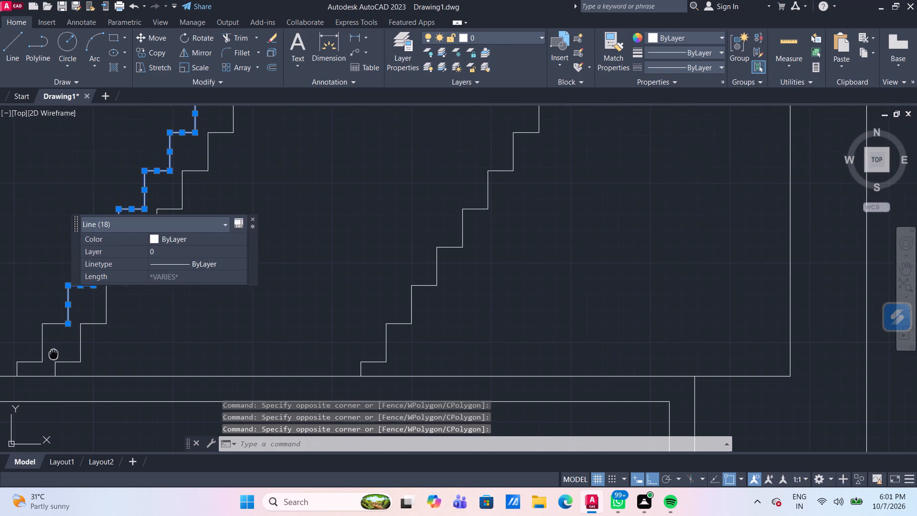
middle_drag(57, 356, 75, 360)
click(81, 348)
click(36, 302)
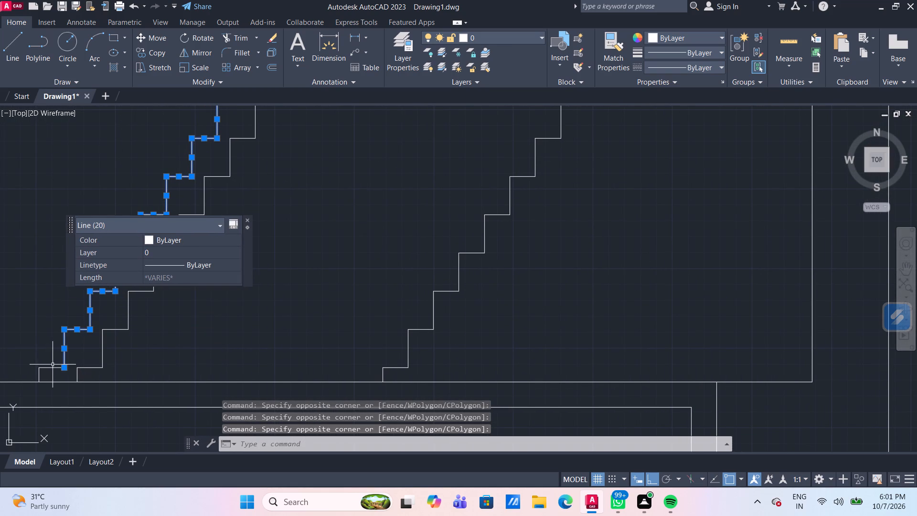
click(48, 371)
click(17, 337)
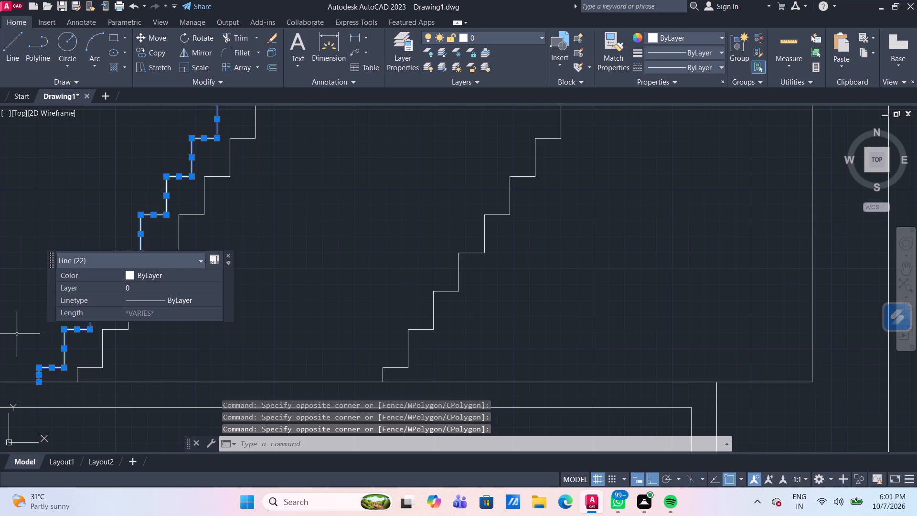
key(Delete)
Draw a vertical line about 5'-8" long from the floor line up to the ledge underside, between the wall line and the staircase.
scroll(139, 305, down, 3)
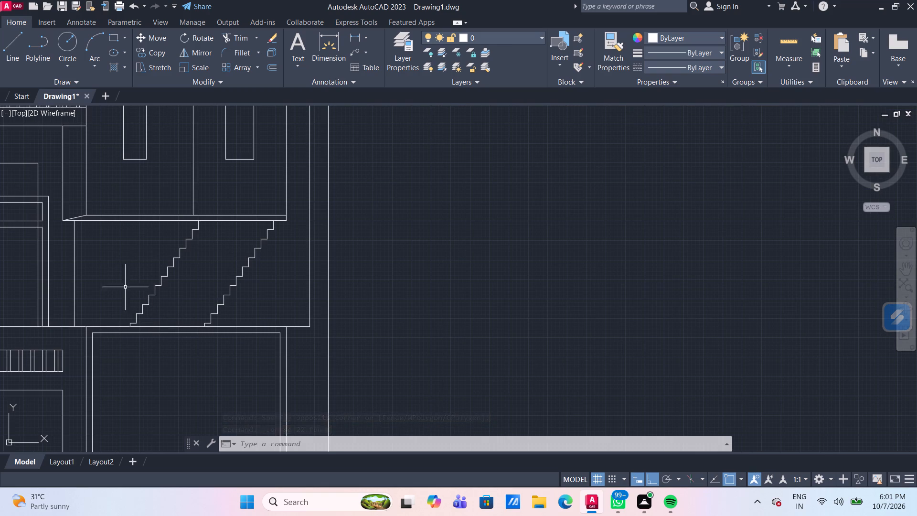
click(7, 44)
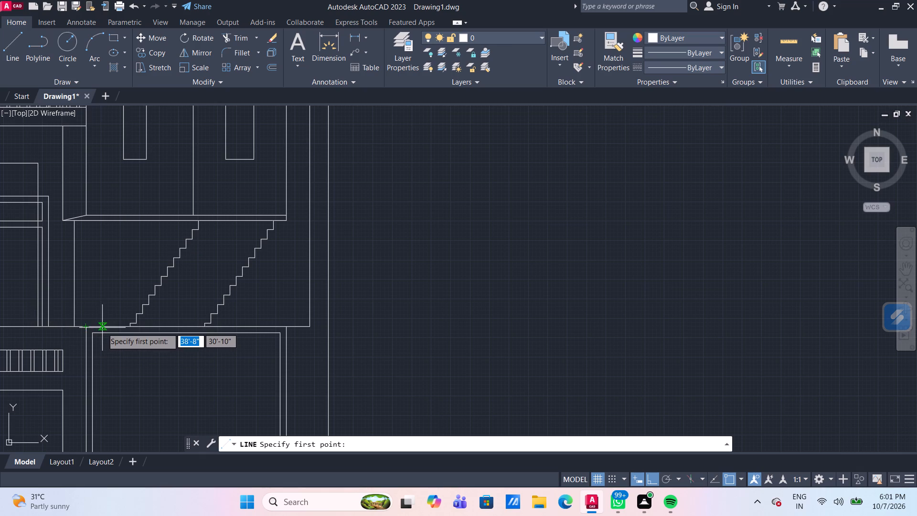
click(102, 328)
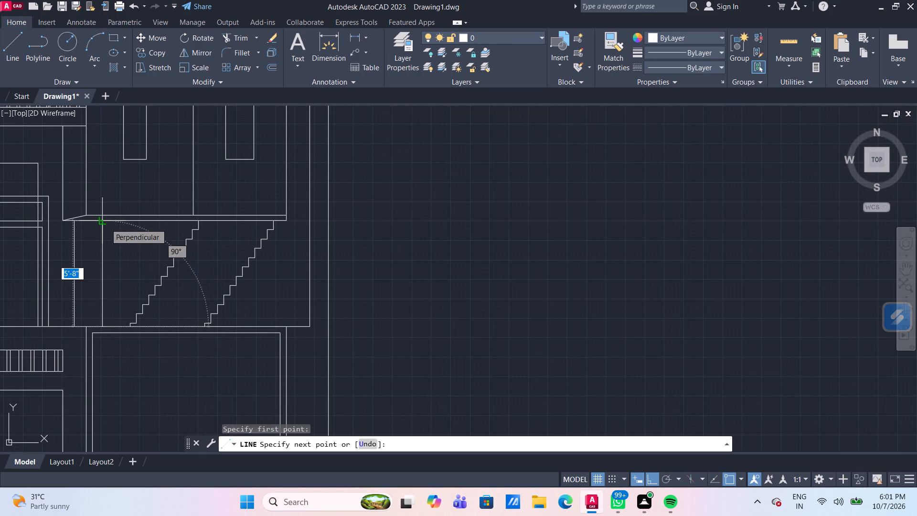
click(106, 224)
key(Escape)
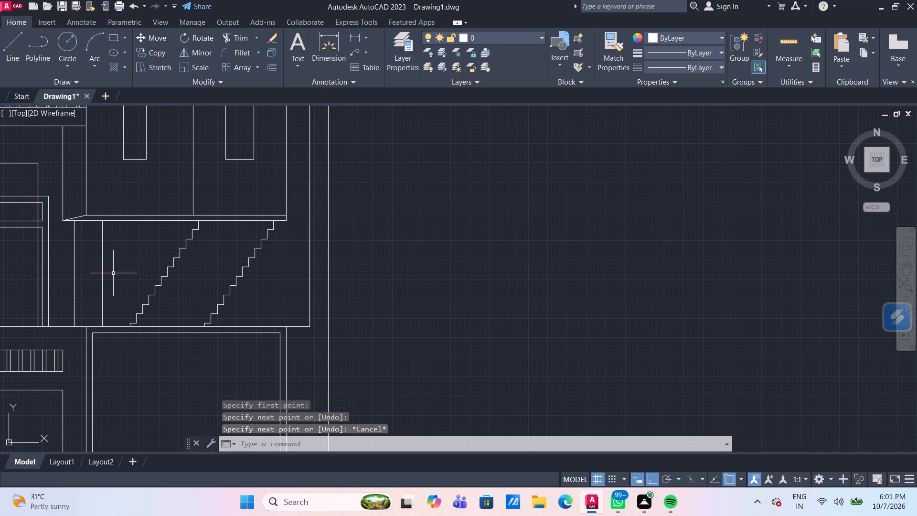
Draw a horizontal line about 3'-8" long joining the two stair profiles at the level of the top tread.
middle_drag(131, 270, 165, 296)
scroll(178, 284, up, 1)
middle_drag(176, 283, 168, 273)
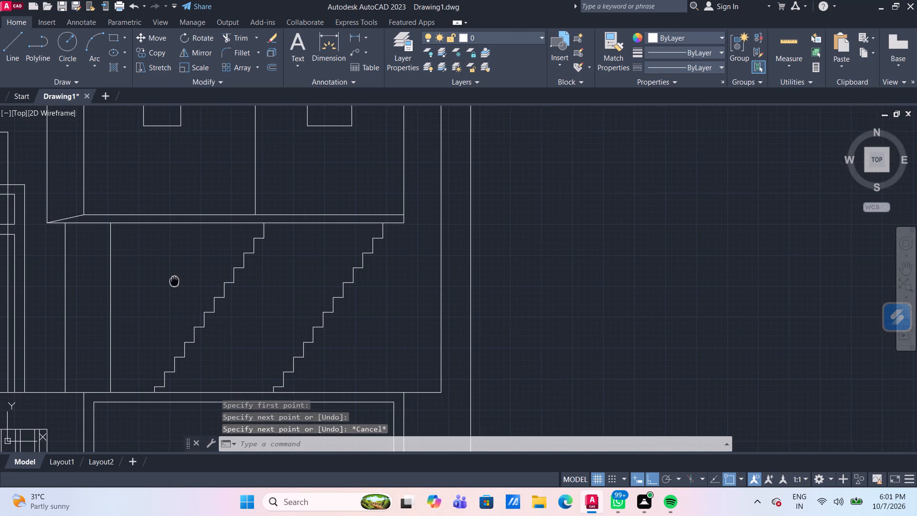
middle_drag(168, 273, 166, 271)
key(l)
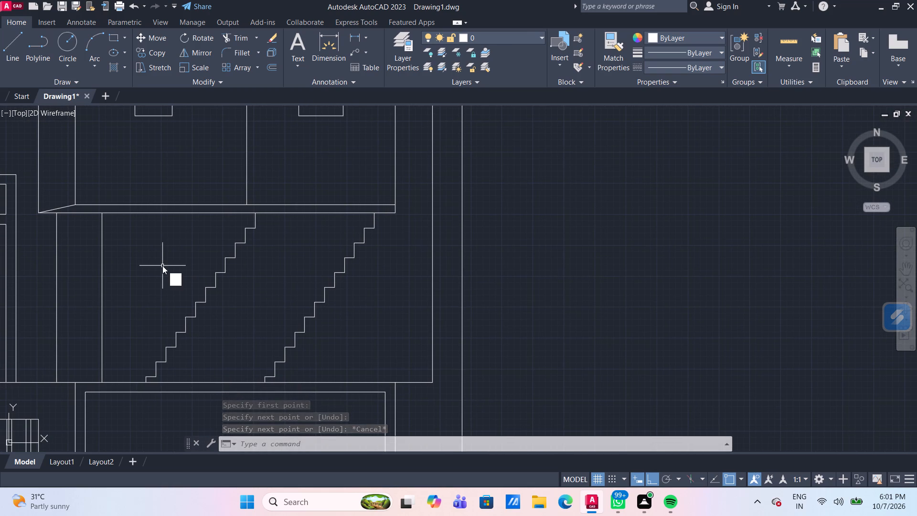
key(Return)
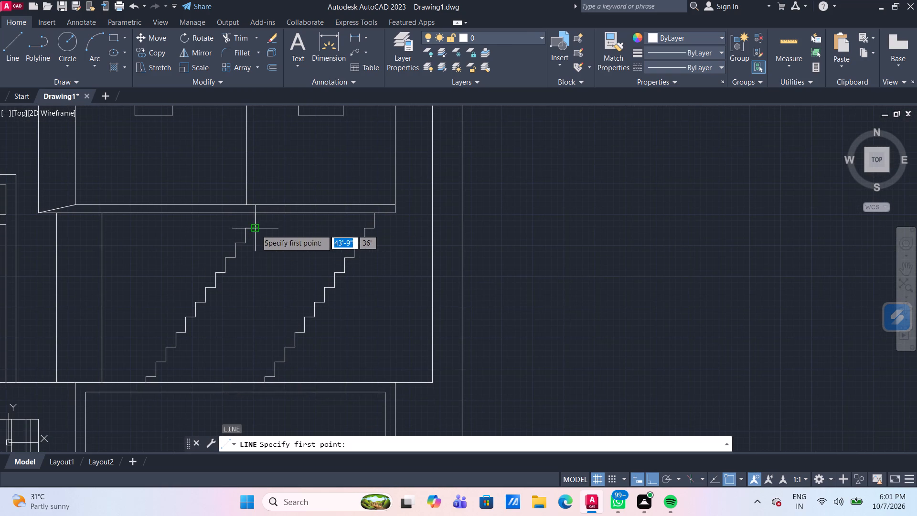
click(256, 229)
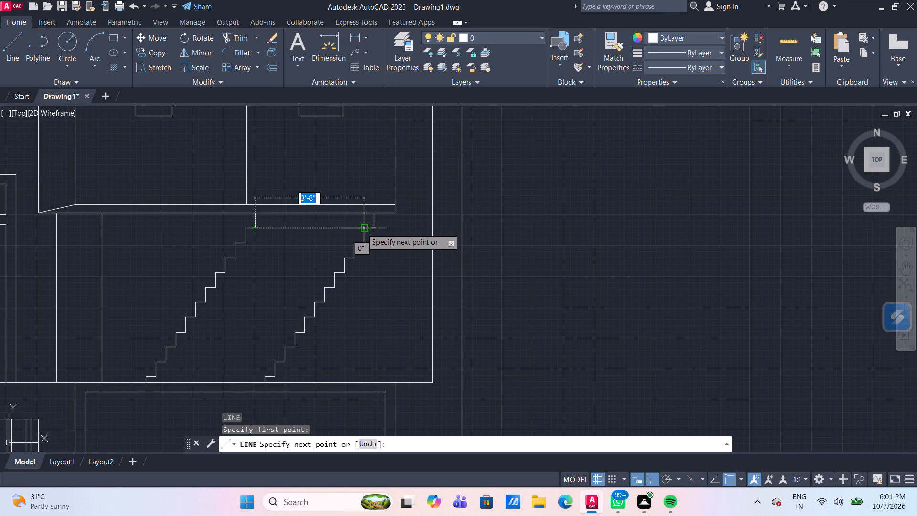
click(362, 228)
key(Escape)
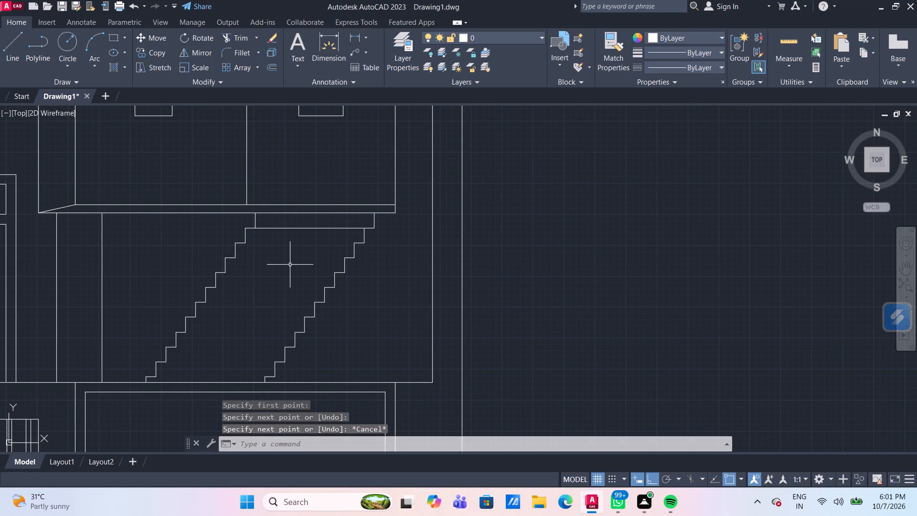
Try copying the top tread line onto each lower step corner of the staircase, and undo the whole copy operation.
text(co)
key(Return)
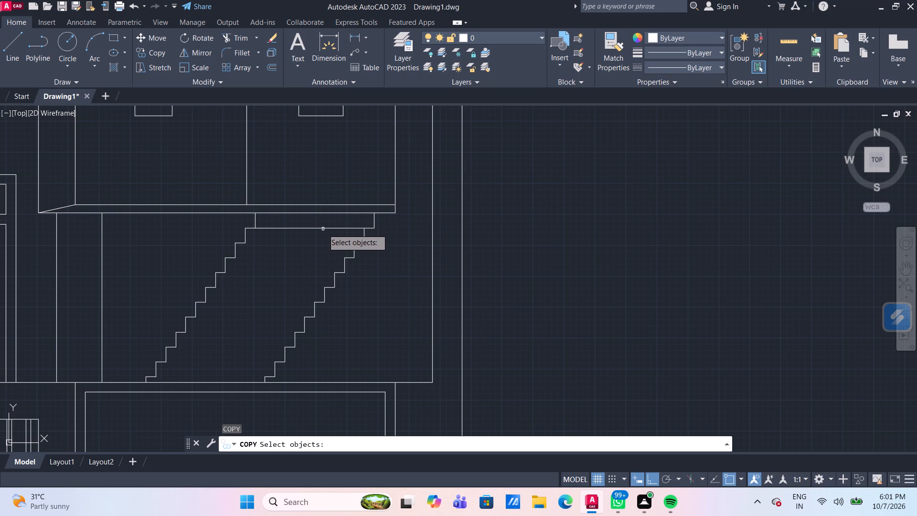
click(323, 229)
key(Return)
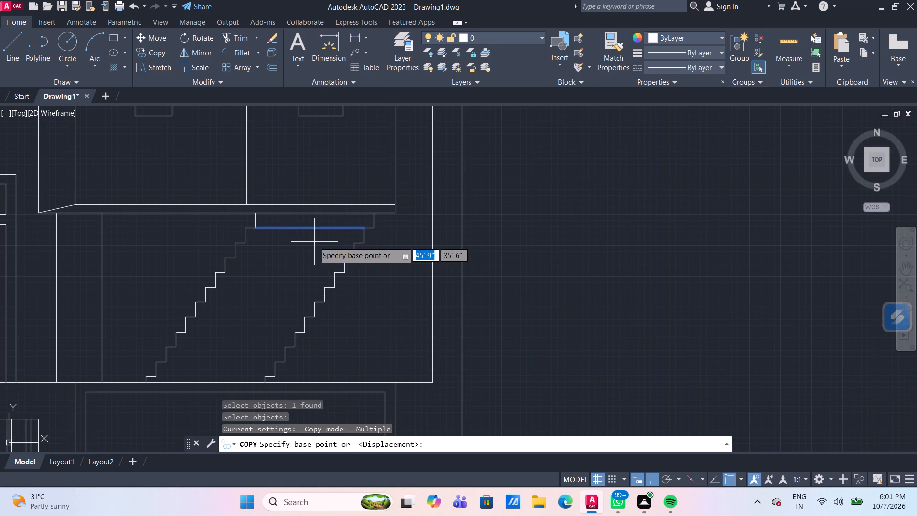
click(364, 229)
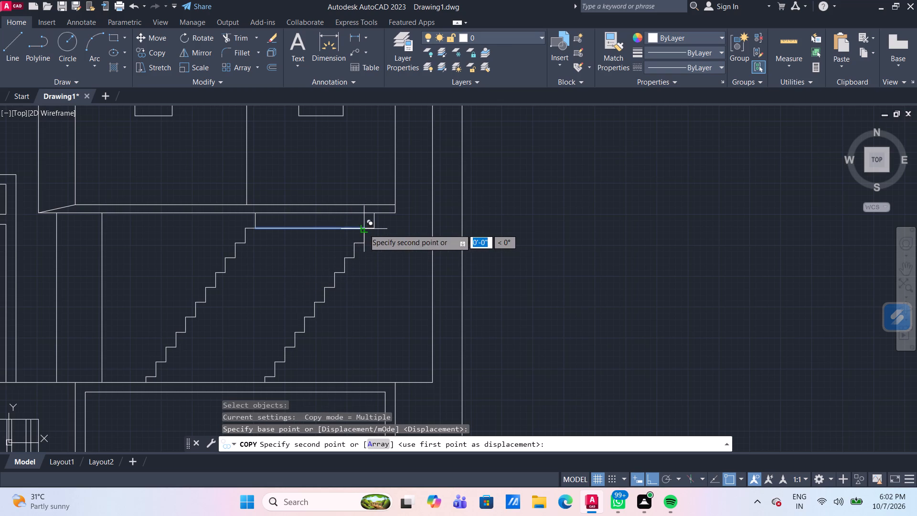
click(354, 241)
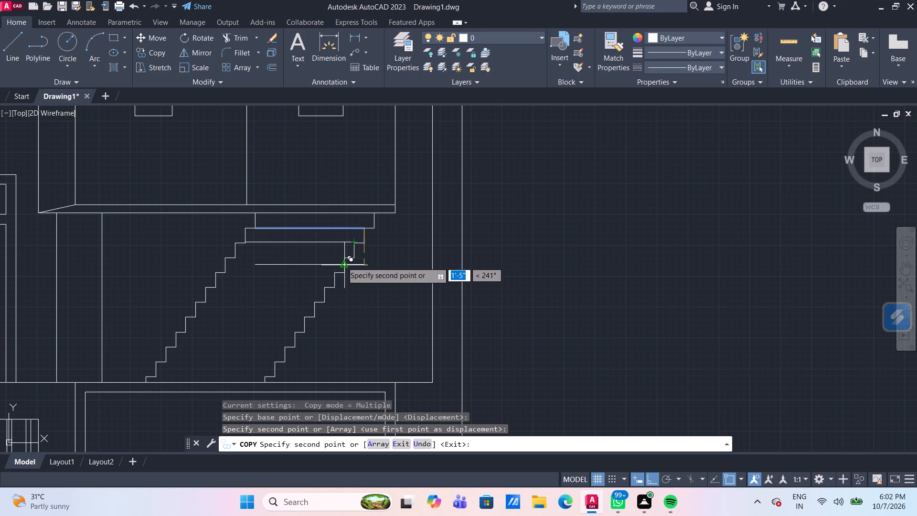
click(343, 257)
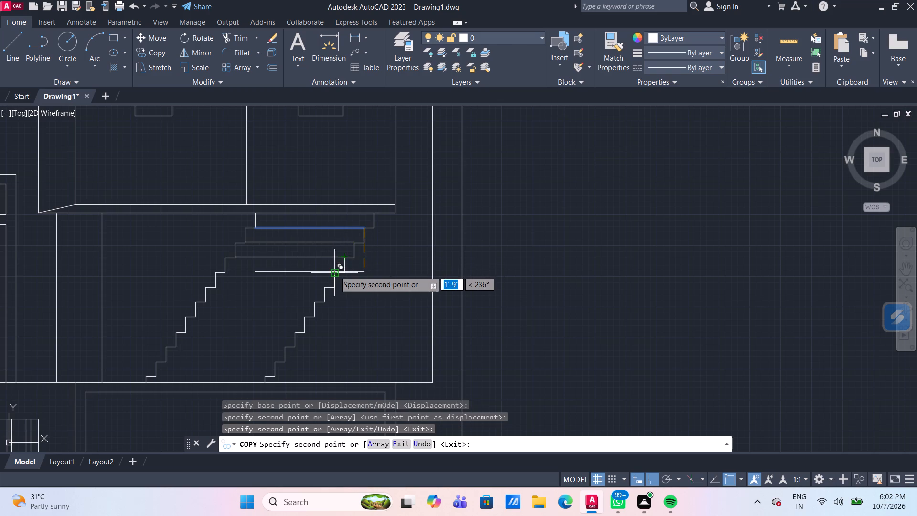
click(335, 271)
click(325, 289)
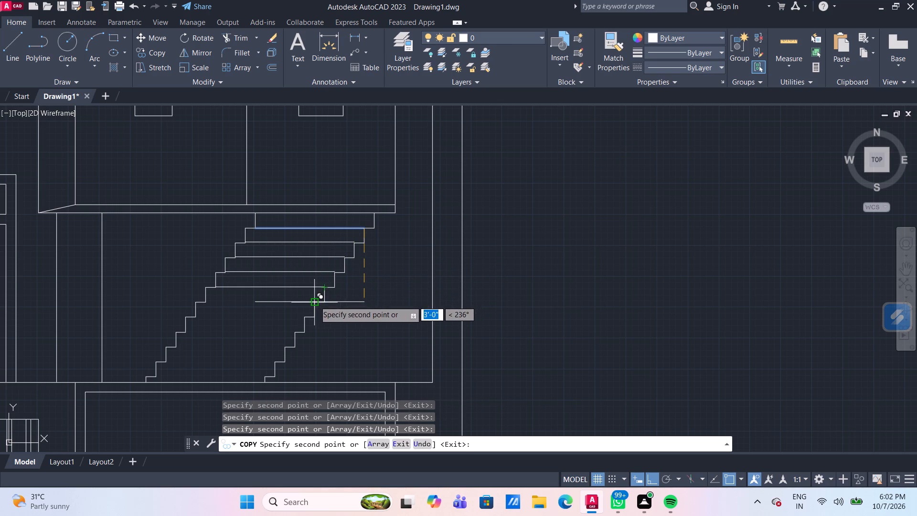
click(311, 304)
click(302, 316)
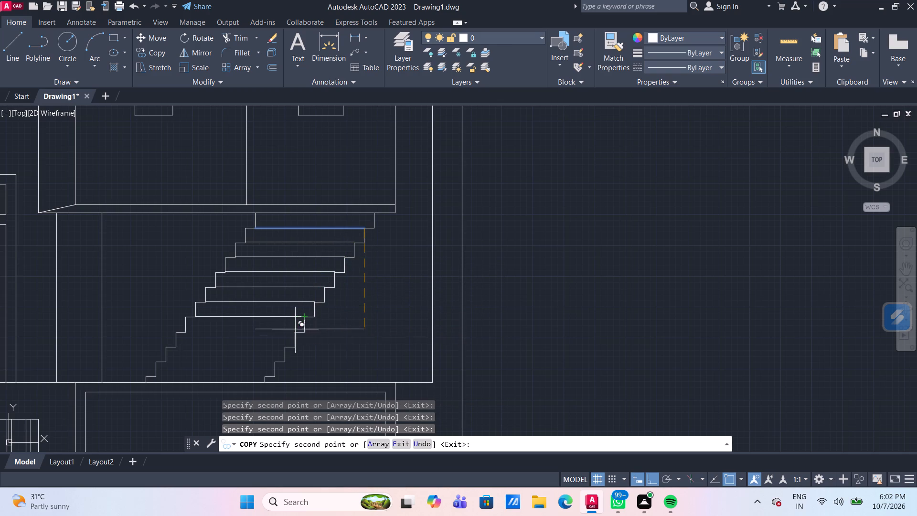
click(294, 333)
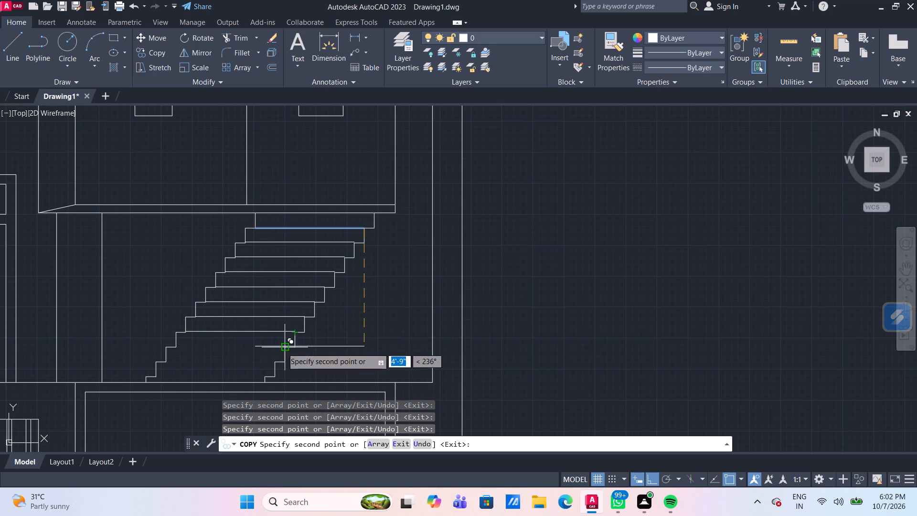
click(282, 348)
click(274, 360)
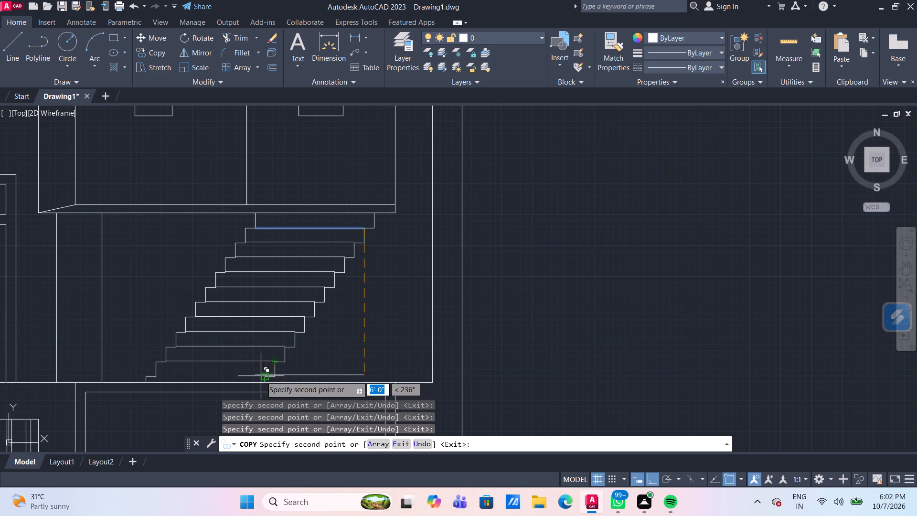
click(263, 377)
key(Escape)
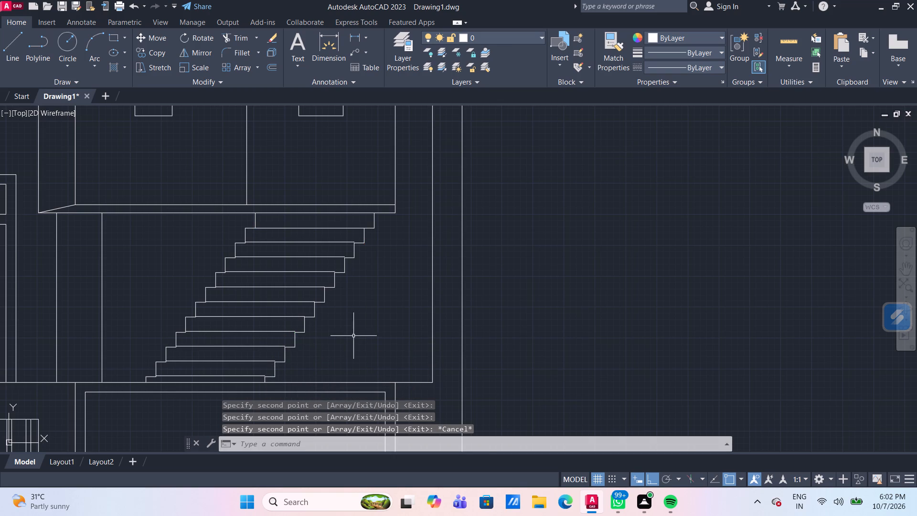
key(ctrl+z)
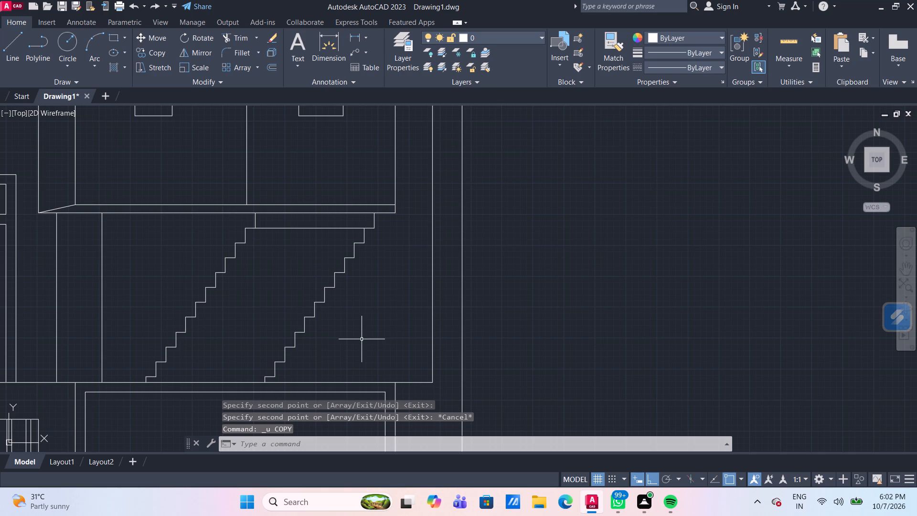
Copy the 3'-8" top tread line from its riser-side end onto the ten lower step corners, down to the step above the floor line.
click(323, 227)
text(co)
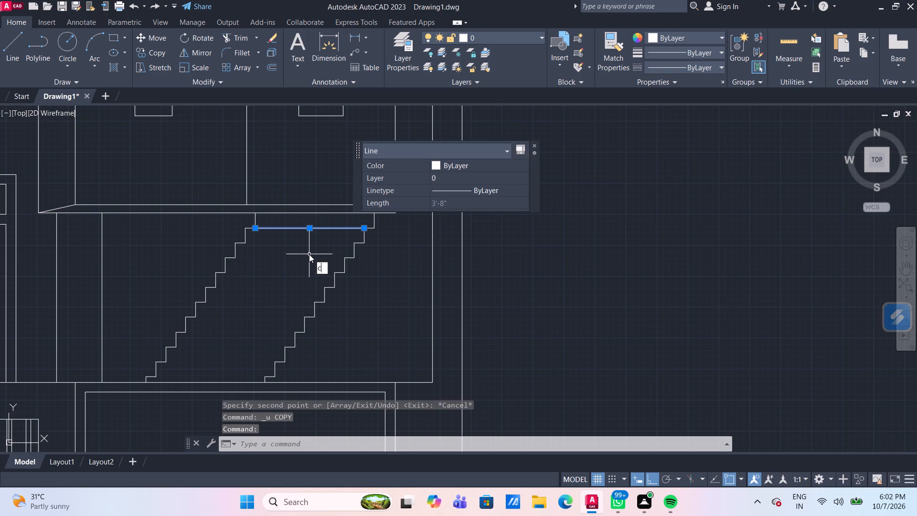
key(Return)
scroll(372, 324, up, 1)
middle_drag(368, 322, 365, 313)
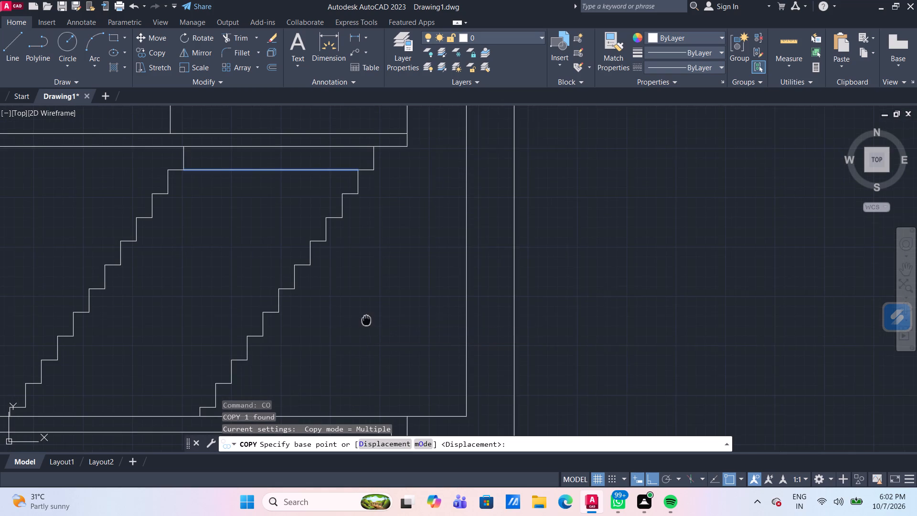
middle_drag(365, 313, 360, 286)
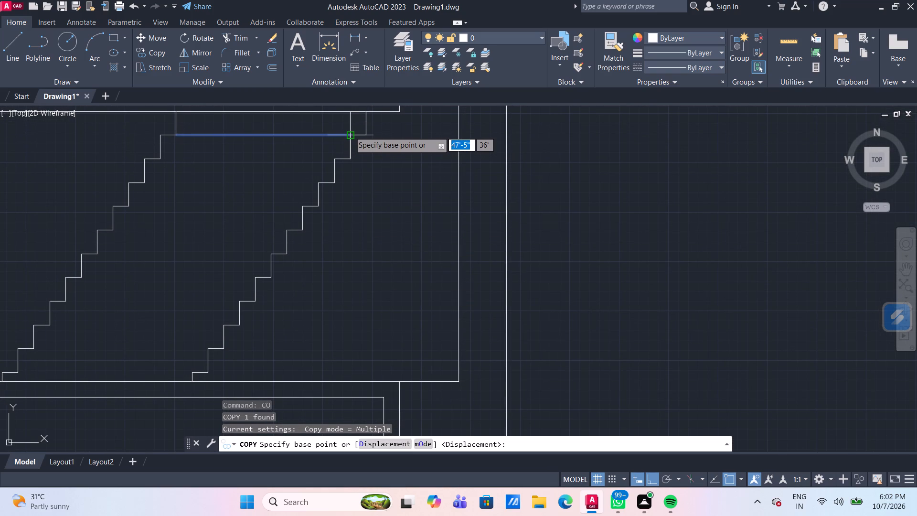
click(350, 132)
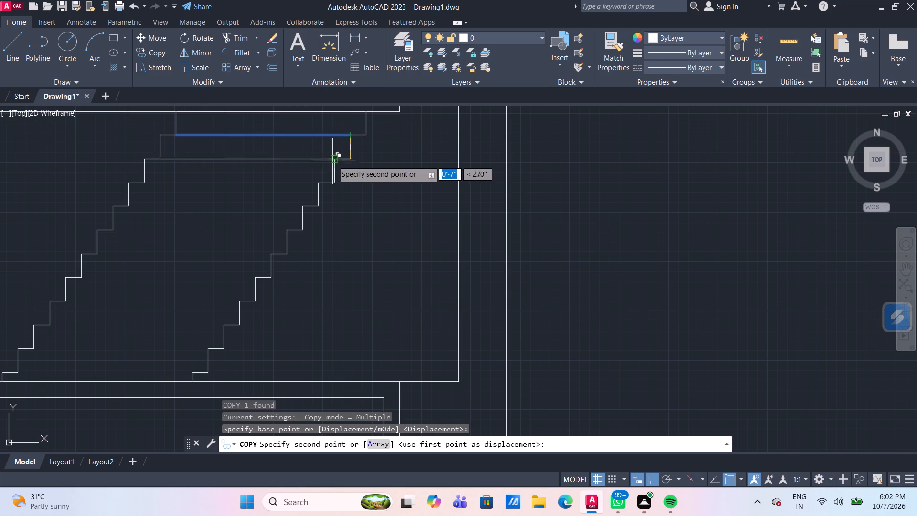
click(336, 158)
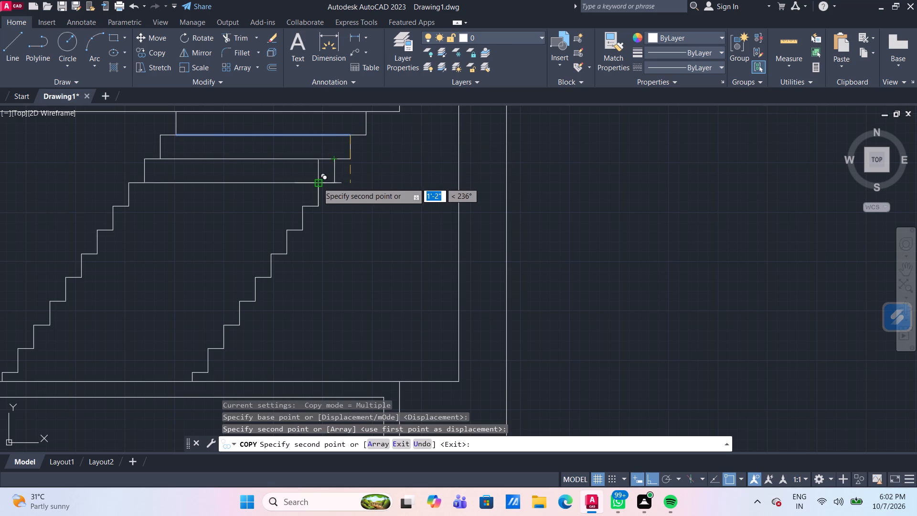
click(315, 183)
click(302, 209)
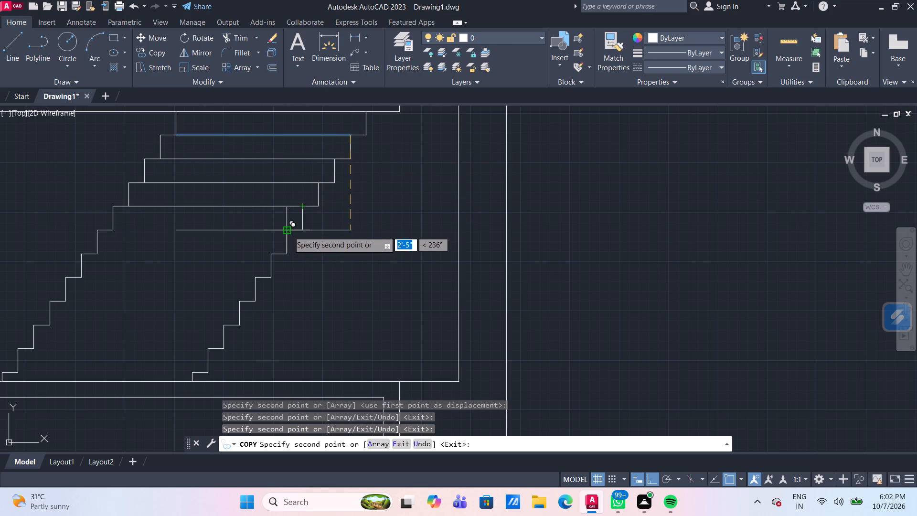
click(289, 231)
click(273, 253)
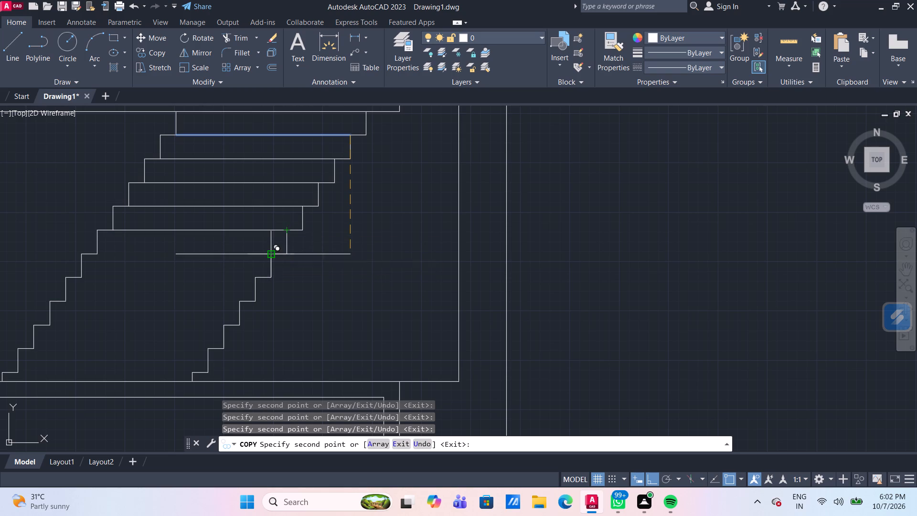
click(253, 277)
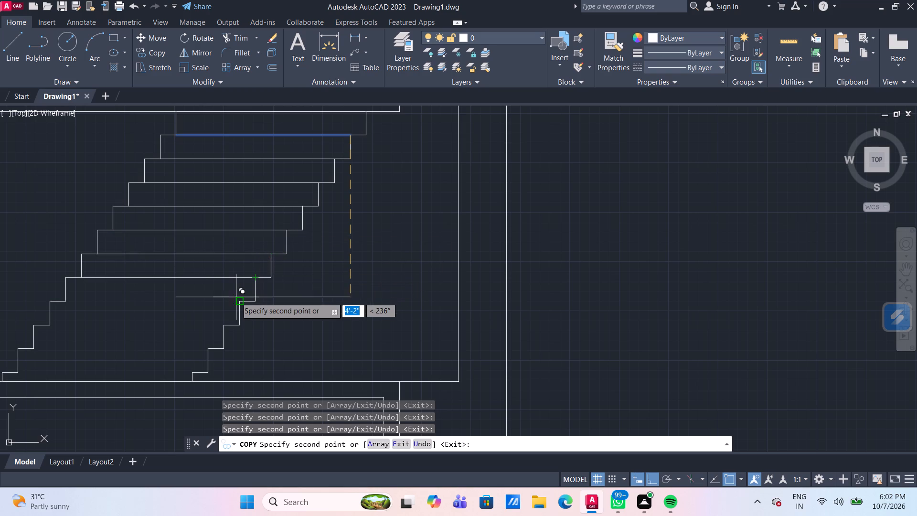
click(240, 300)
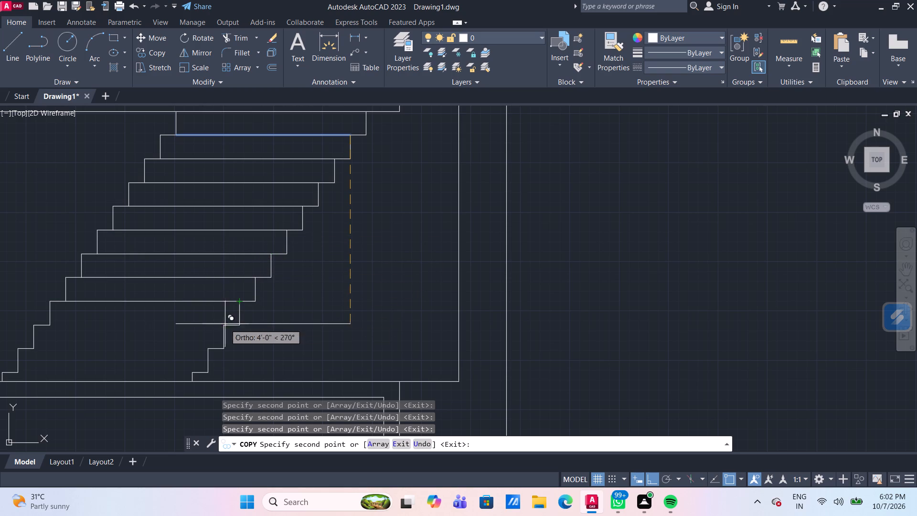
click(223, 324)
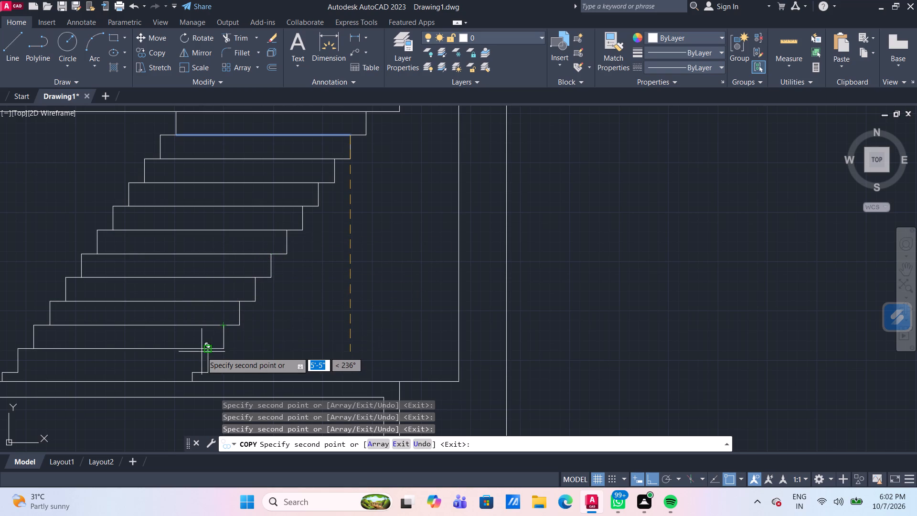
click(207, 351)
click(190, 372)
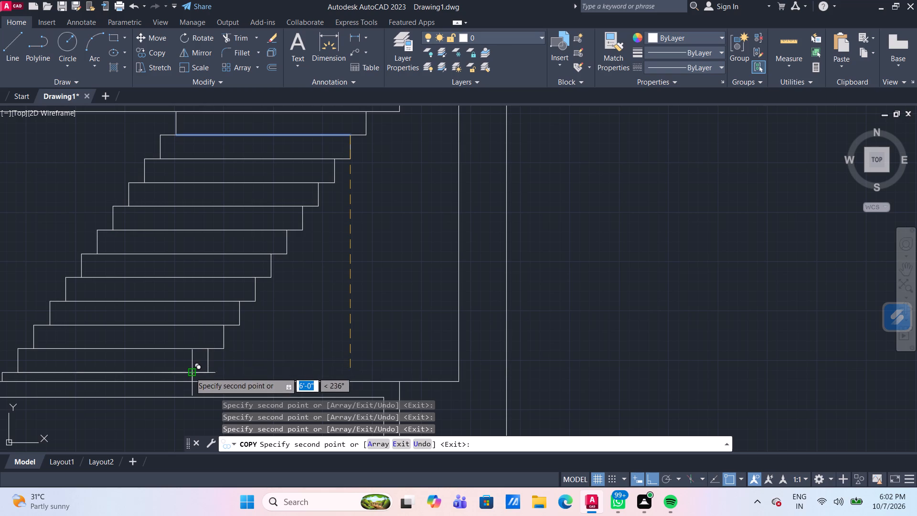
key(Escape)
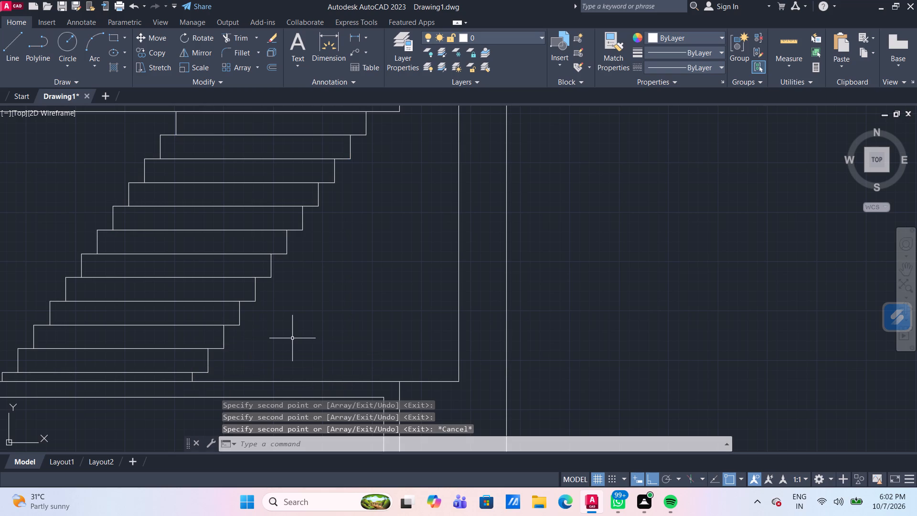
Offset the inner frame's top line in the bay below the staircase 8" downward, and offset that new line a further 4" down.
scroll(299, 343, down, 1)
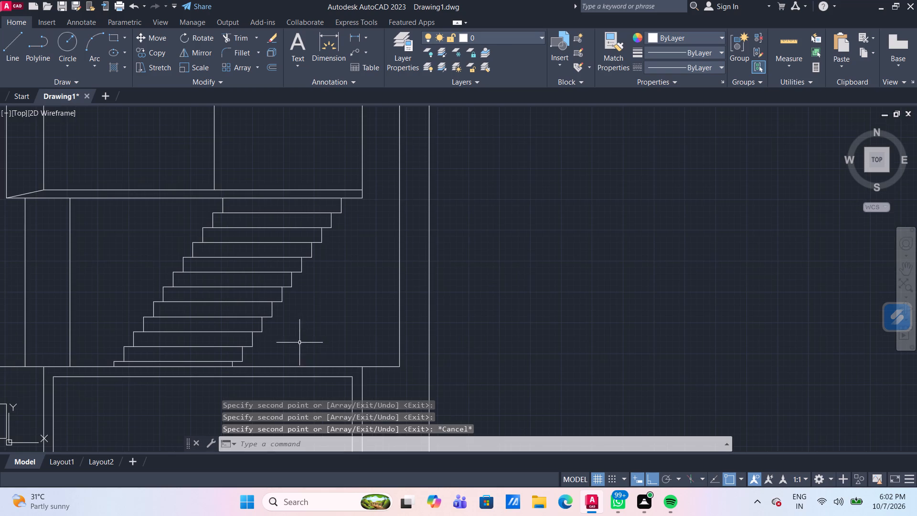
scroll(315, 314, down, 2)
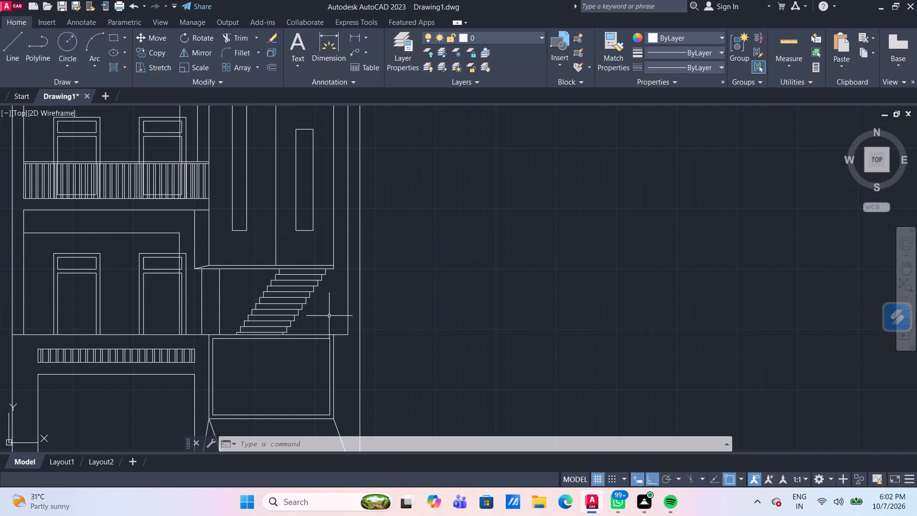
middle_drag(331, 315, 360, 321)
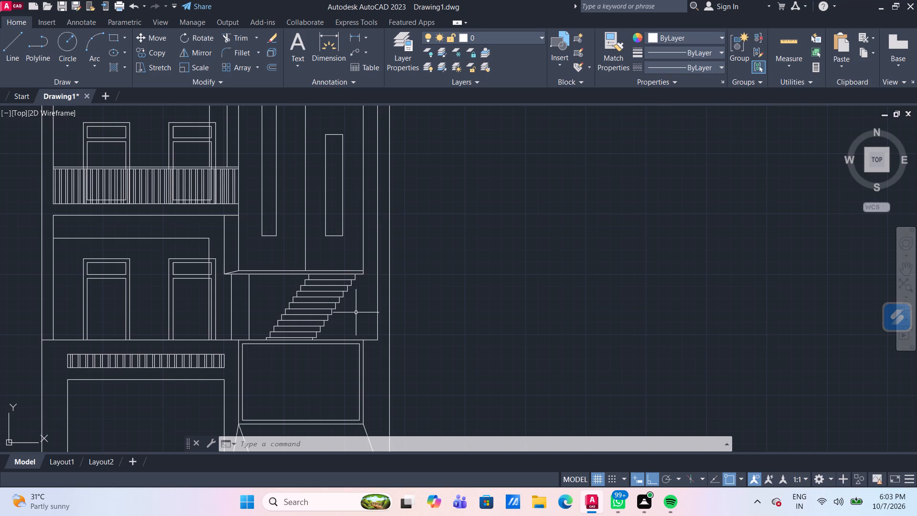
scroll(247, 313, up, 2)
scroll(242, 321, down, 2)
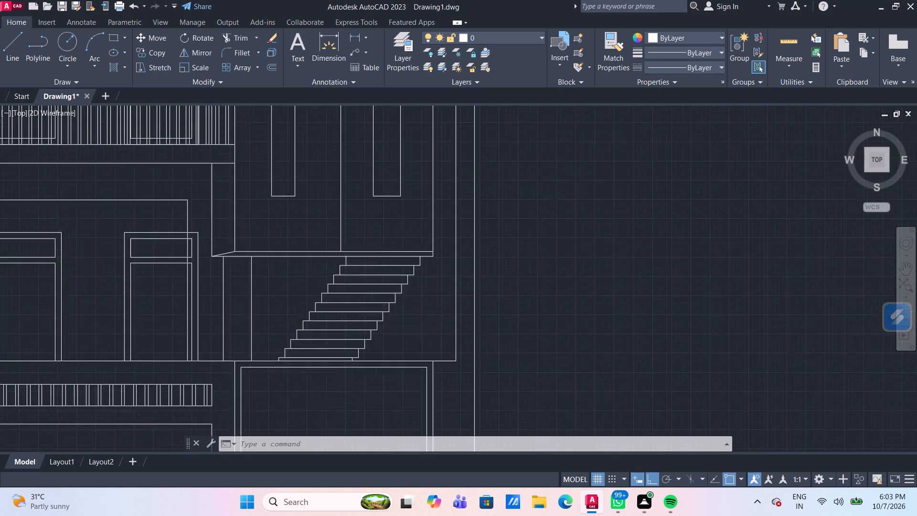
scroll(242, 321, down, 1)
scroll(263, 377, up, 2)
middle_drag(287, 350, 272, 295)
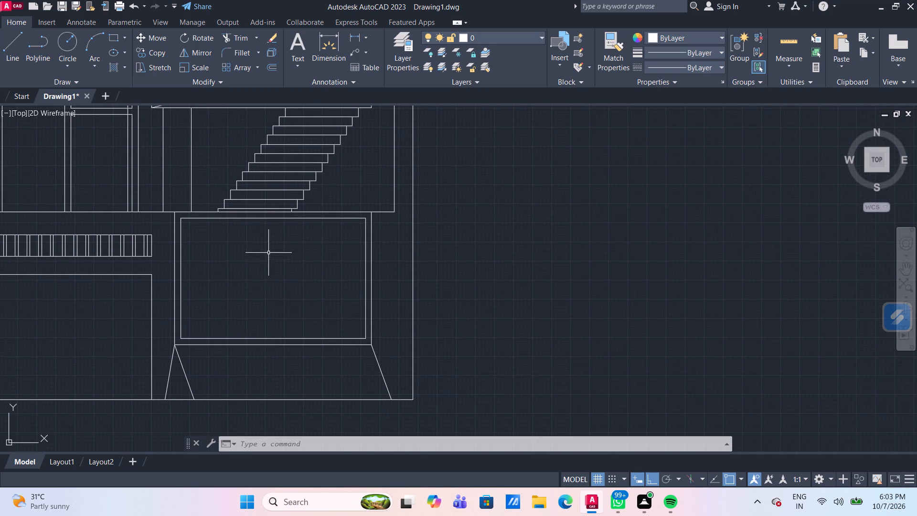
scroll(268, 230, up, 1)
middle_drag(269, 234, 267, 229)
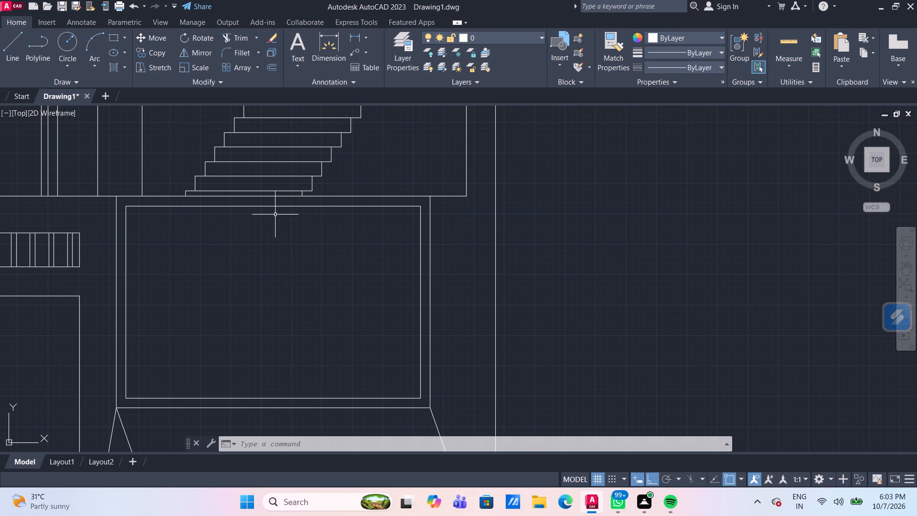
click(278, 206)
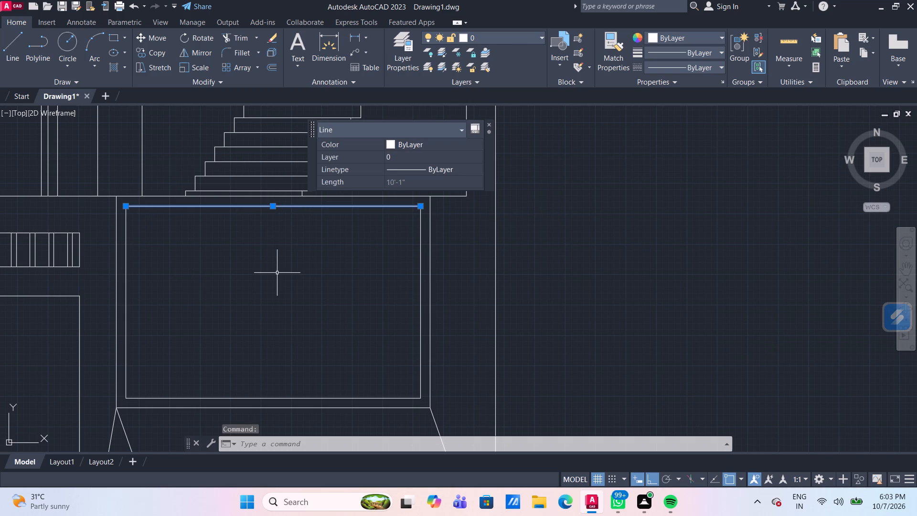
key(Escape)
key(o)
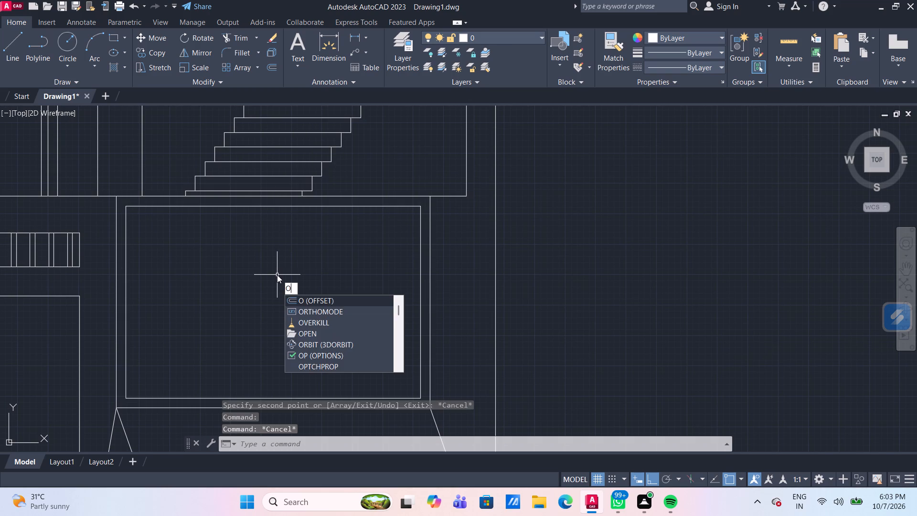
key(Return)
key(Return)
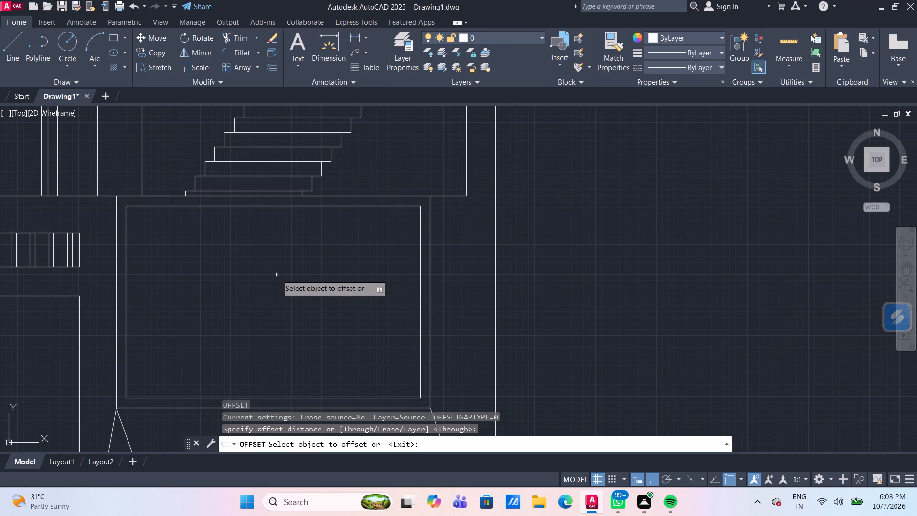
click(317, 207)
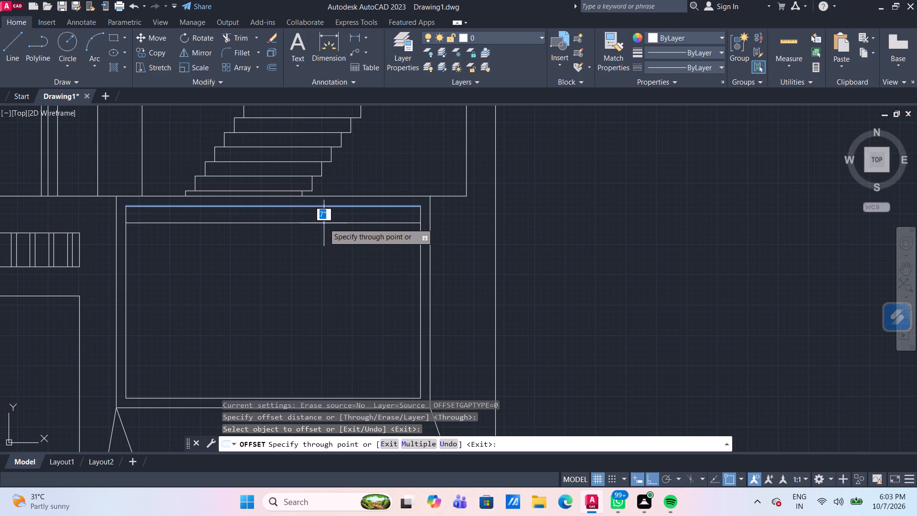
text(8")
key(Return)
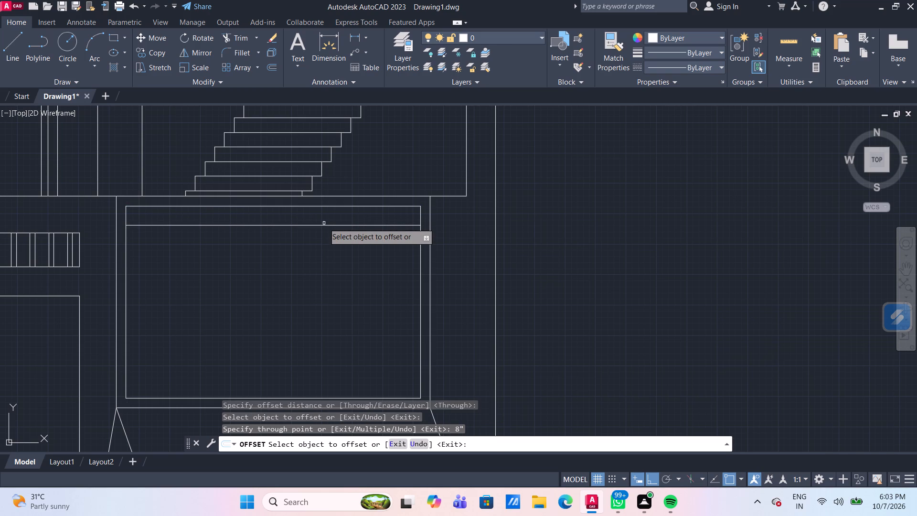
click(324, 226)
text(4")
key(Return)
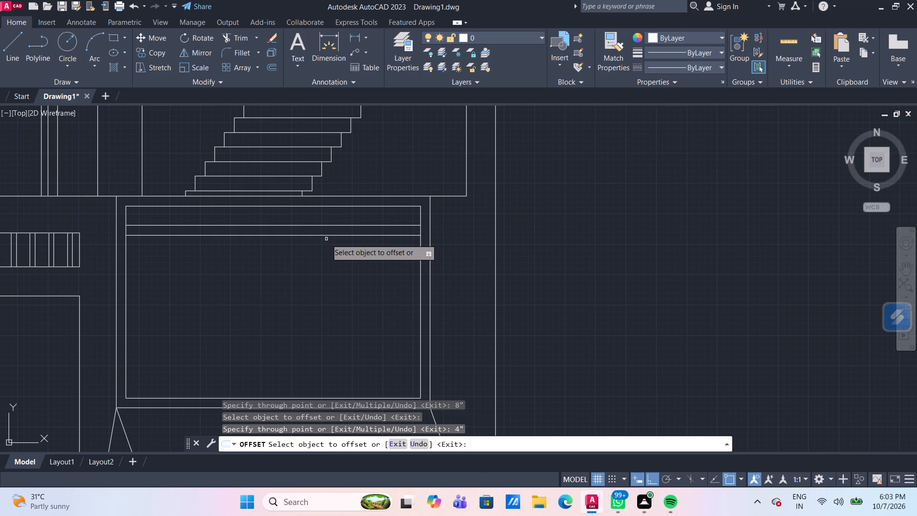
Offset the lowest horizontal line in the framed bay below the staircase 8" downward, and offset that new line a further 4" down.
click(329, 236)
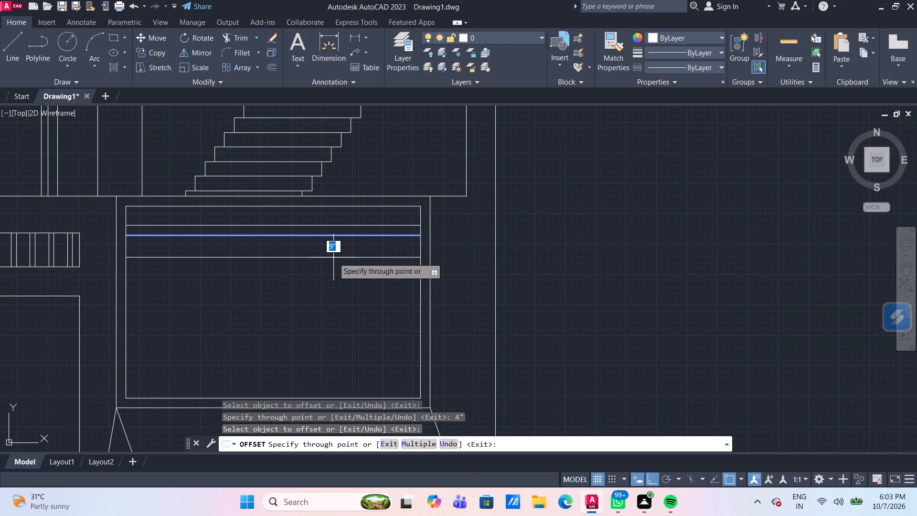
text(8")
key(Return)
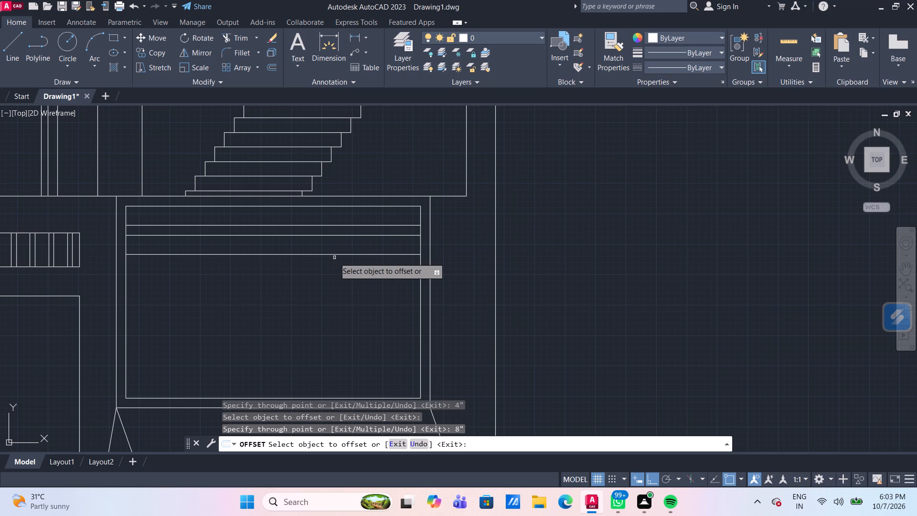
click(335, 256)
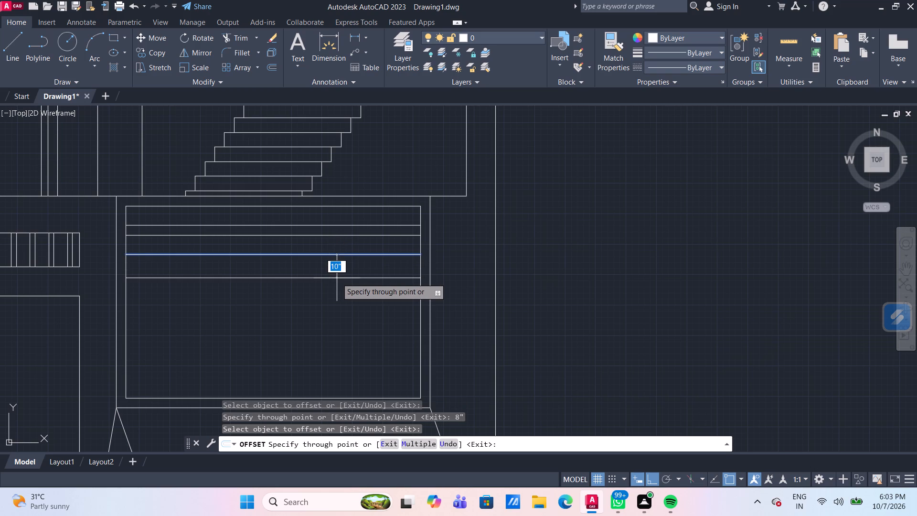
text(4:)
key(BackSpace)
key(shift+quotedbl)
key(Return)
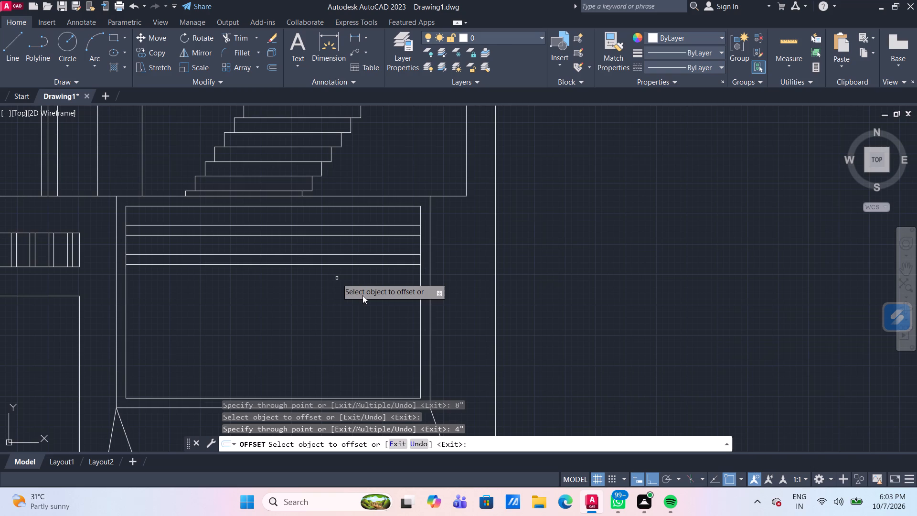
Add a third slat pair in the bay by offsetting the lowest line 8" down and the resulting line 4" down.
click(367, 265)
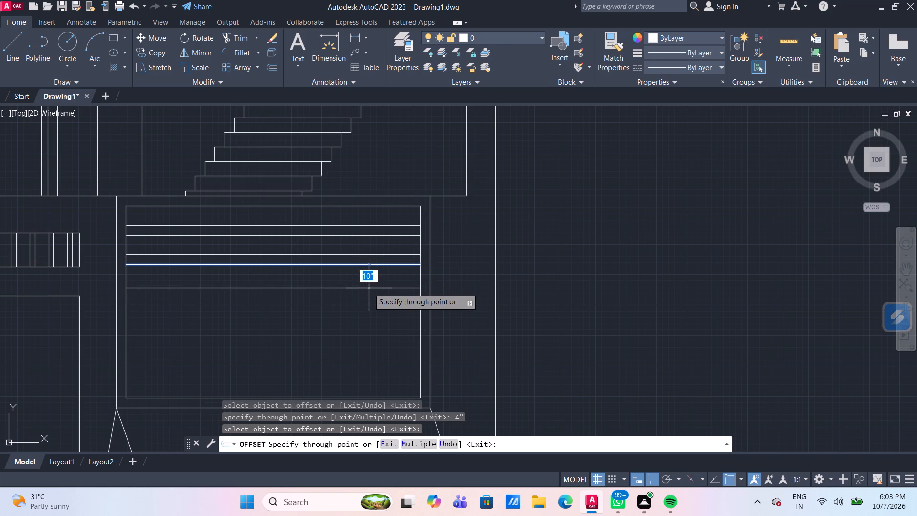
text(8")
key(Return)
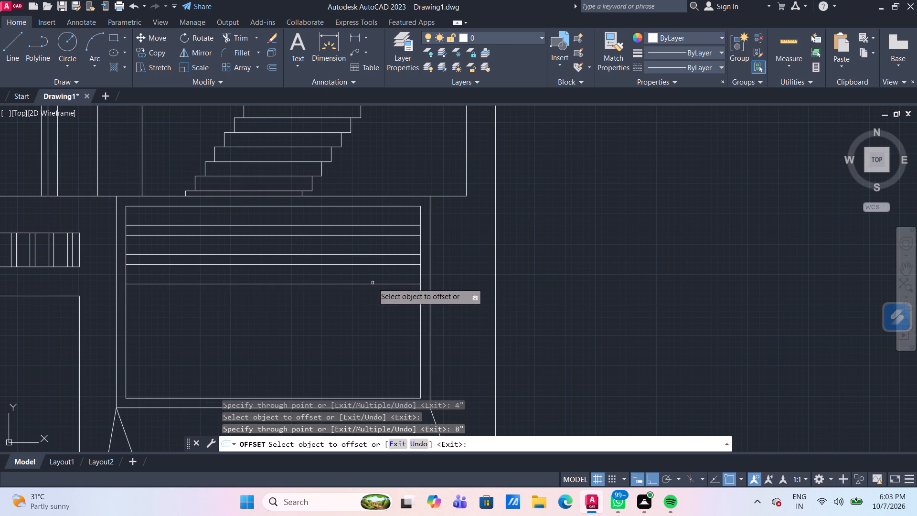
click(374, 284)
text(4")
key(Return)
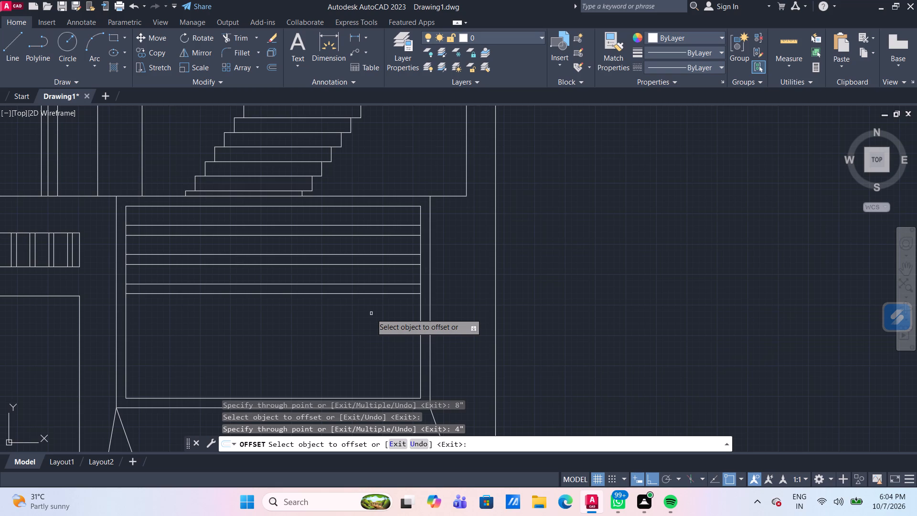
Add a fourth slat pair in the bay by offsetting the lowest slat line 8" down and the new line 4" down.
scroll(371, 313, down, 2)
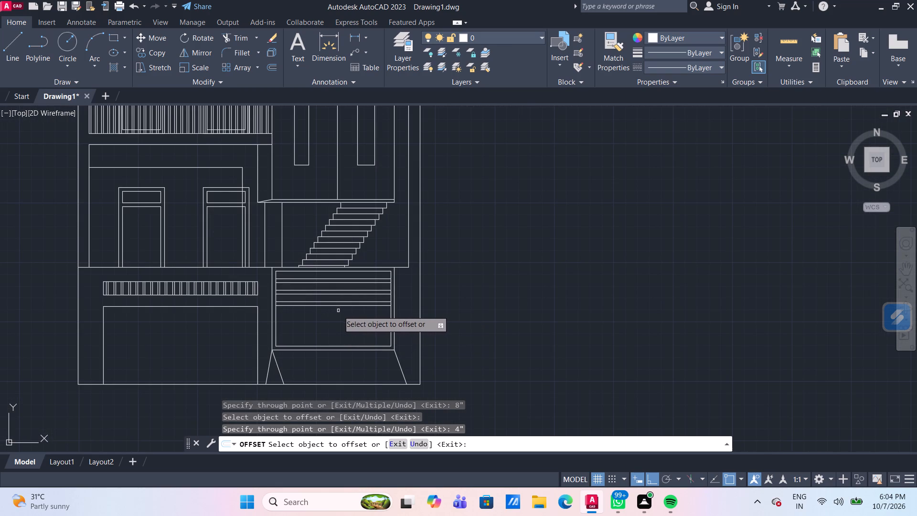
scroll(339, 311, up, 1)
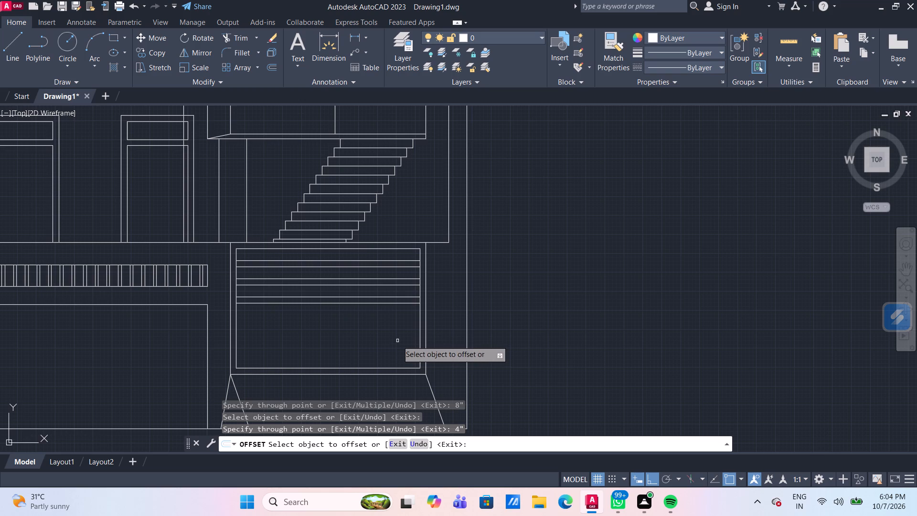
scroll(361, 312, up, 1)
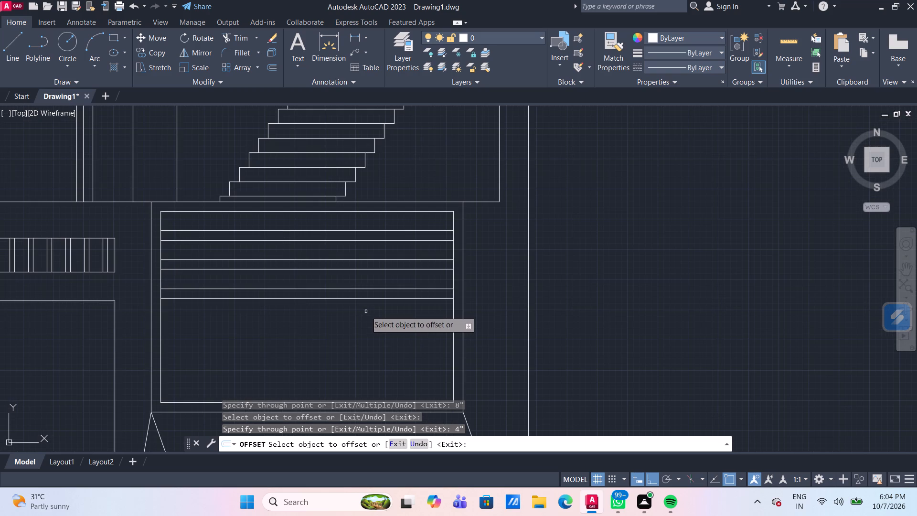
scroll(370, 308, down, 1)
click(380, 302)
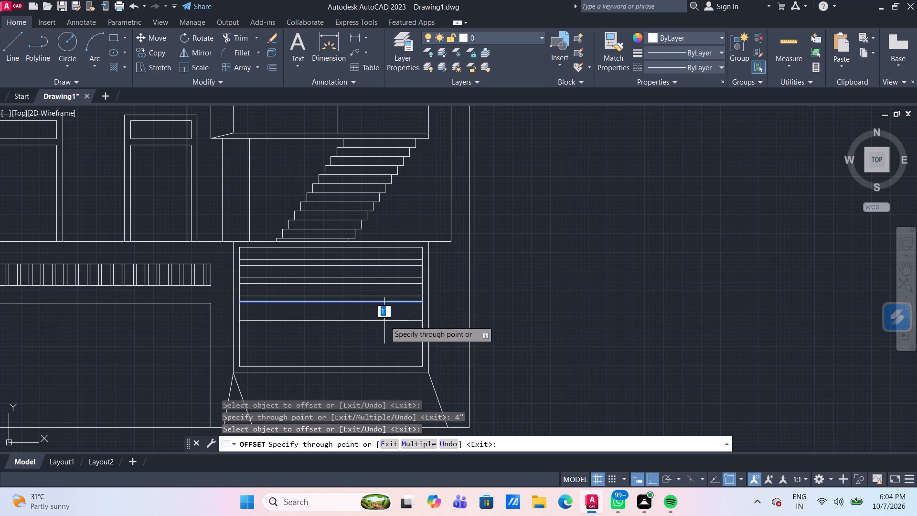
text(8")
key(Return)
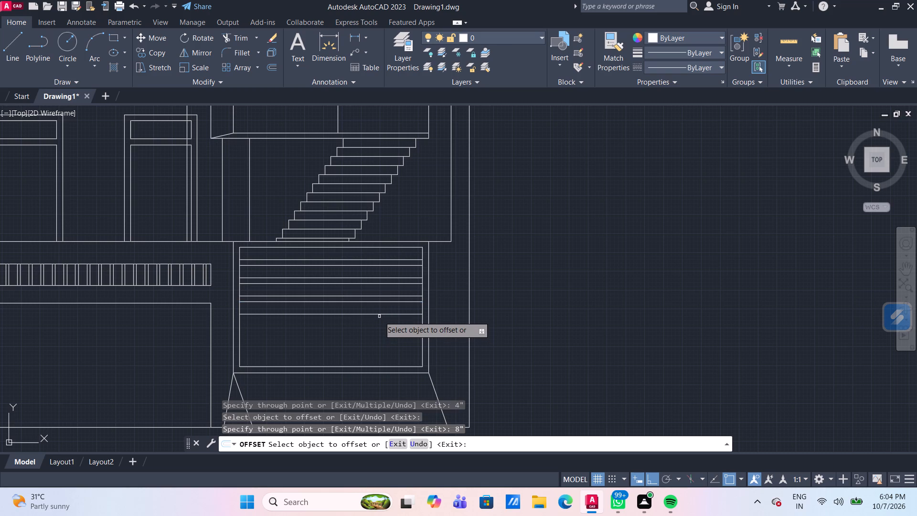
click(379, 315)
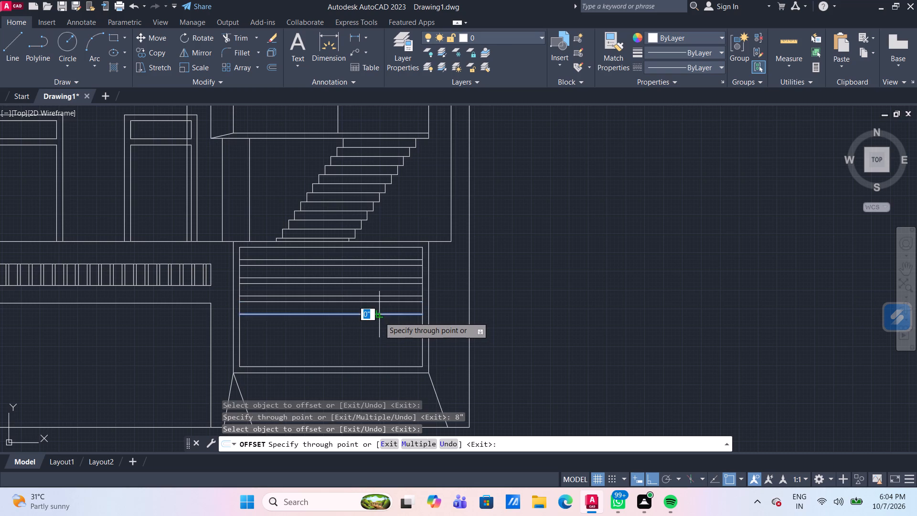
text(4")
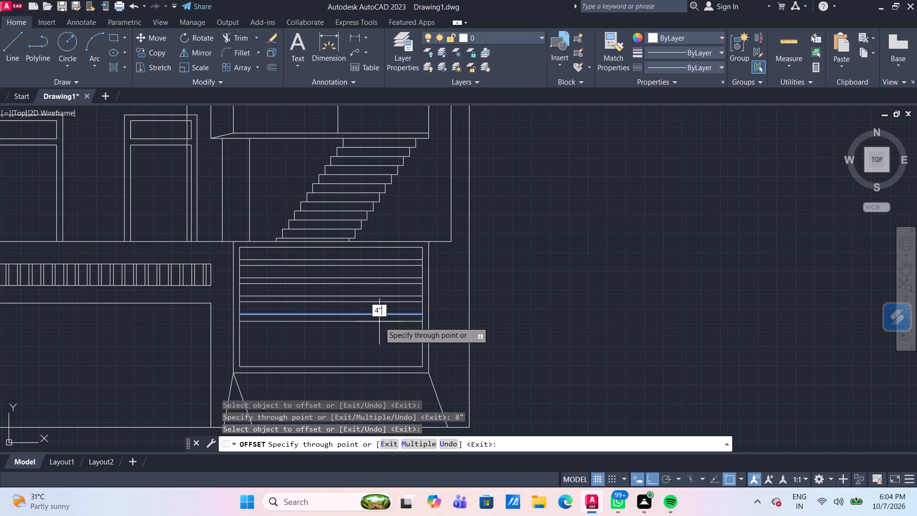
key(Return)
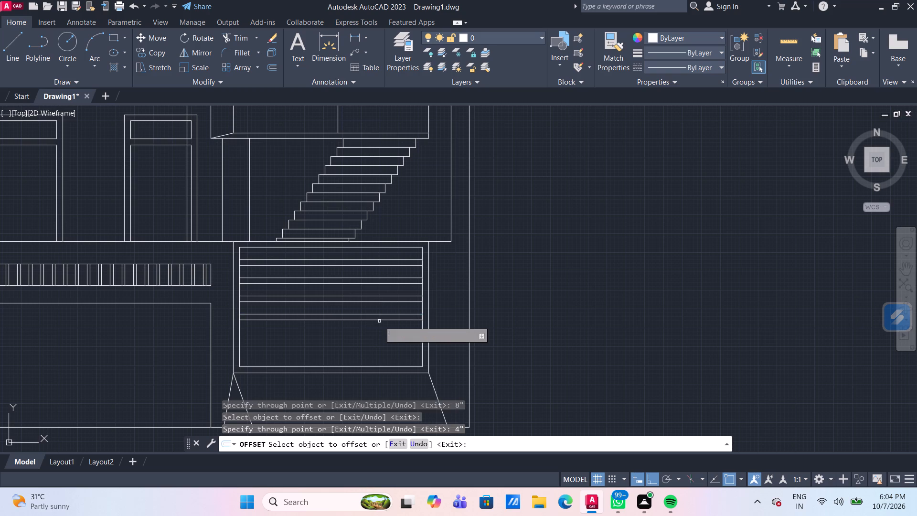
Add a fifth slat pair in the bay, offsetting the lowest slat line 8" down and the new line 4" down.
click(379, 319)
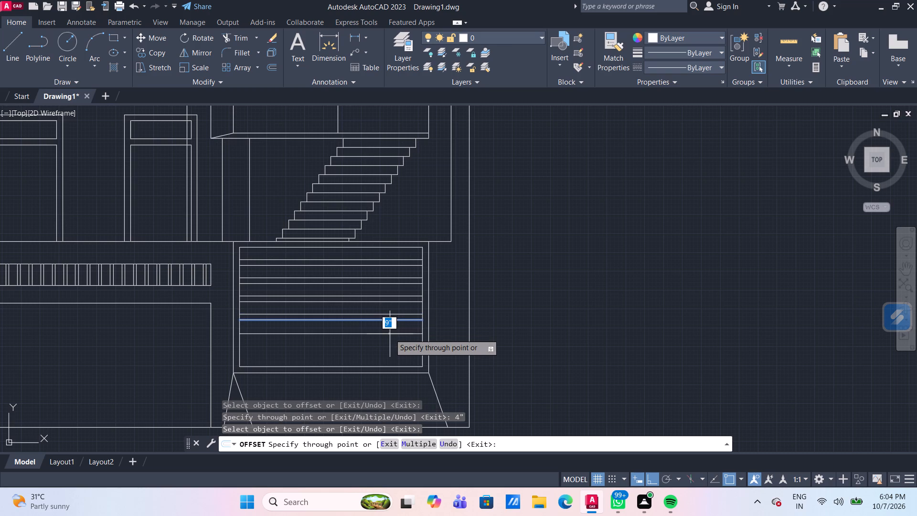
text(8")
key(Return)
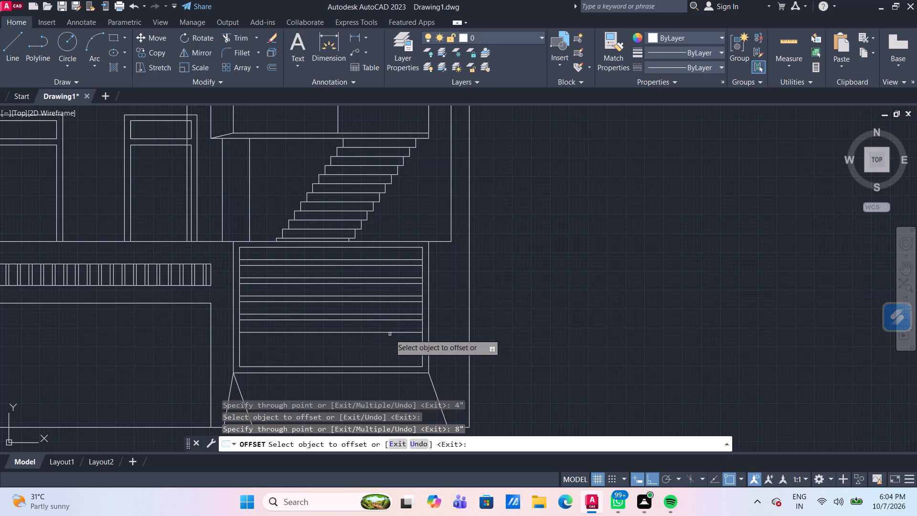
click(390, 333)
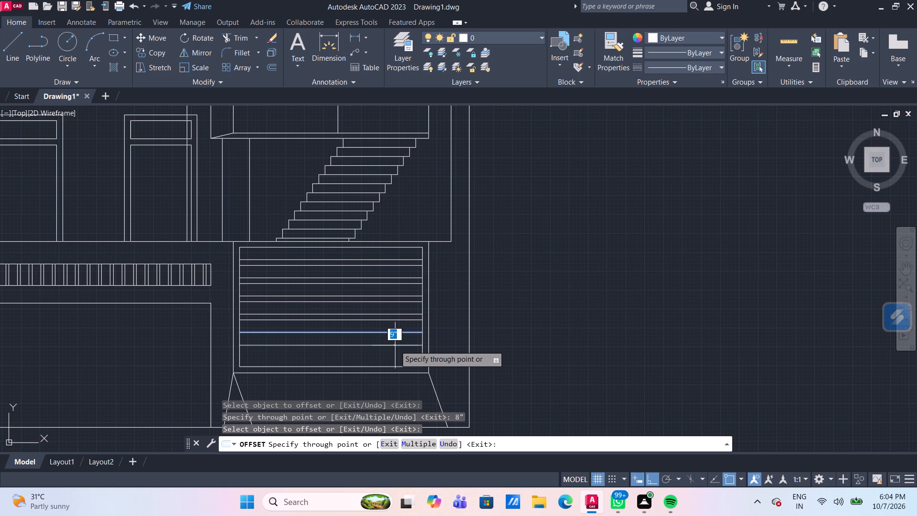
text(4")
key(Return)
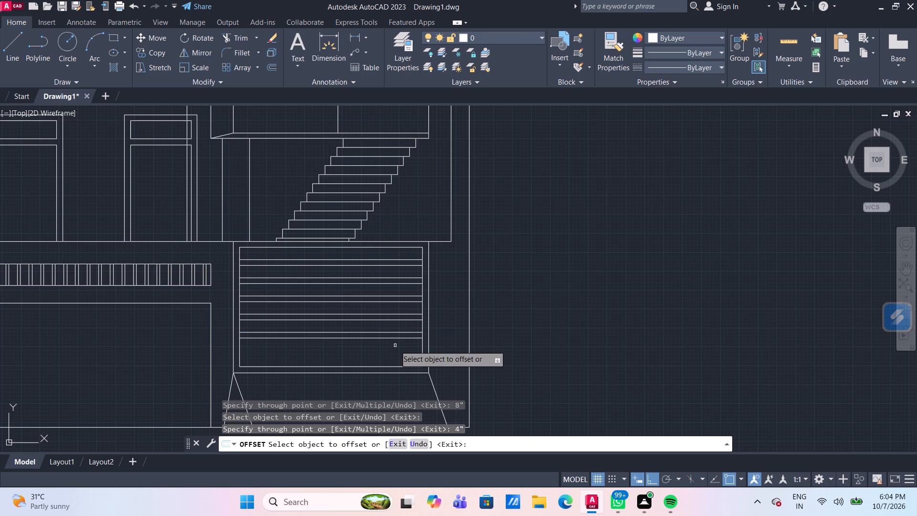
Add the last slat pair above the inner frame's bottom line, offsetting 8" down and a further 4" down, and finish Offset.
click(393, 339)
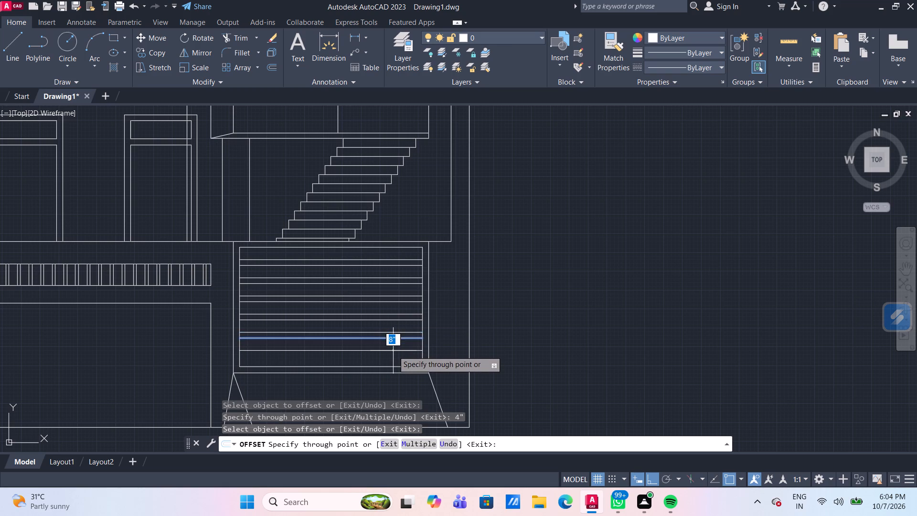
text(8")
key(Return)
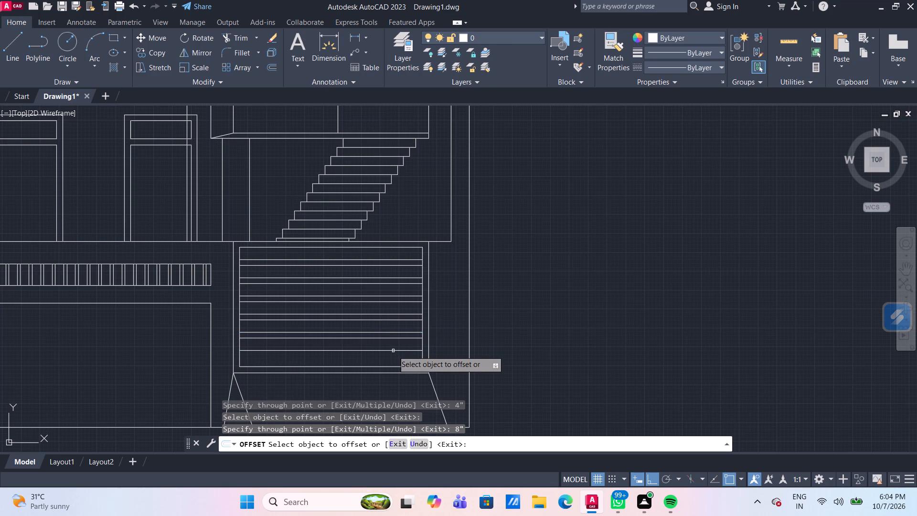
scroll(393, 351, up, 2)
scroll(393, 351, down, 1)
middle_drag(393, 353, 393, 330)
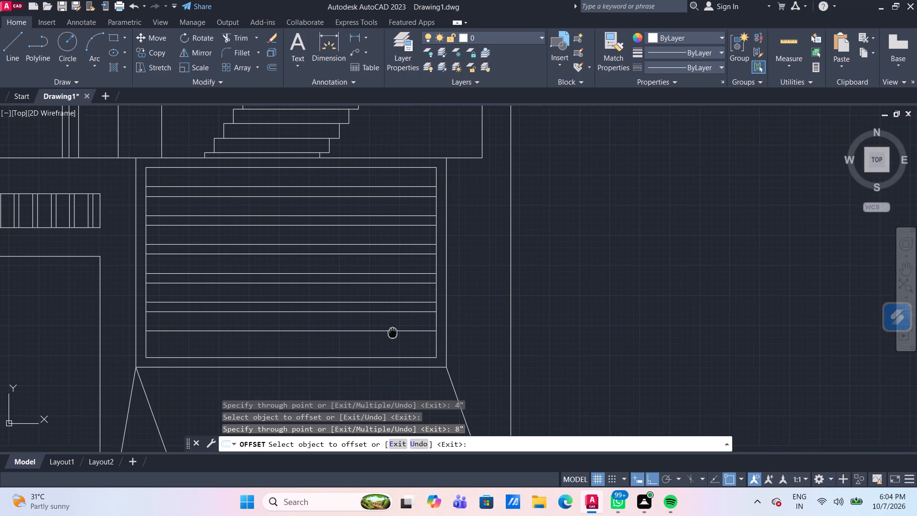
click(391, 326)
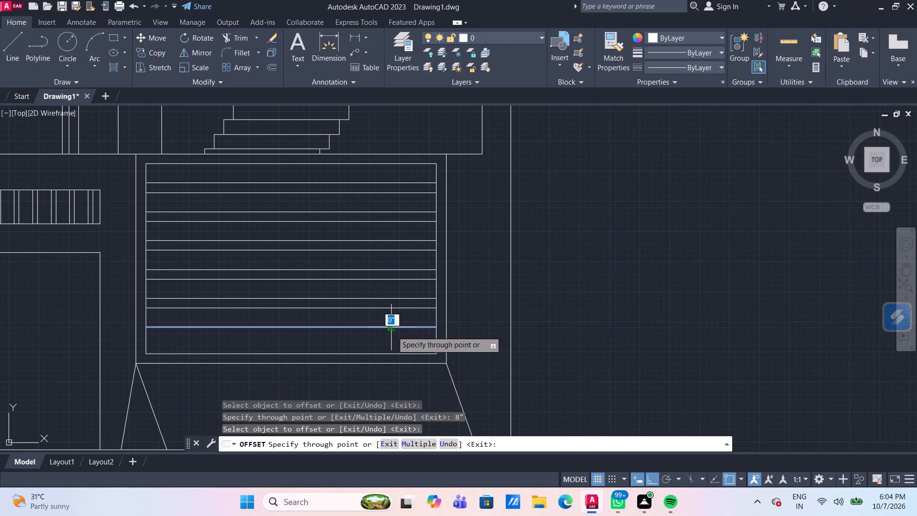
text(4")
key(Return)
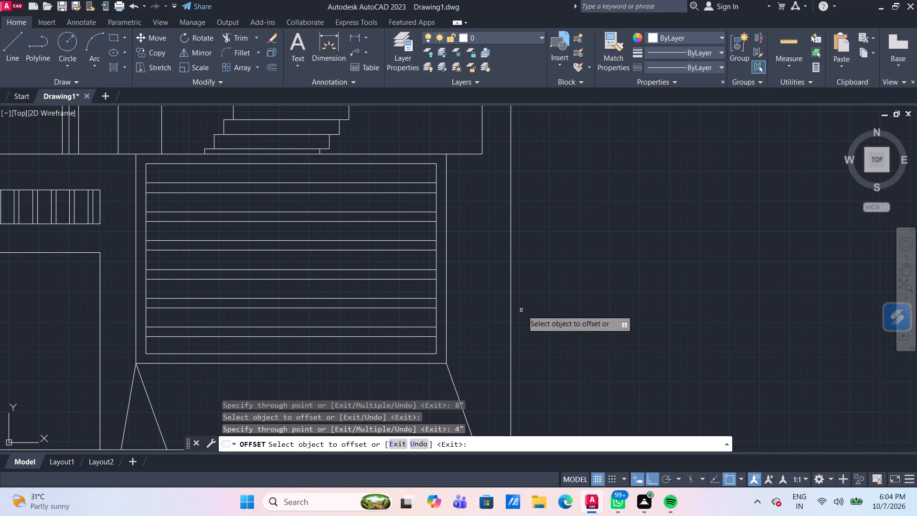
key(Escape)
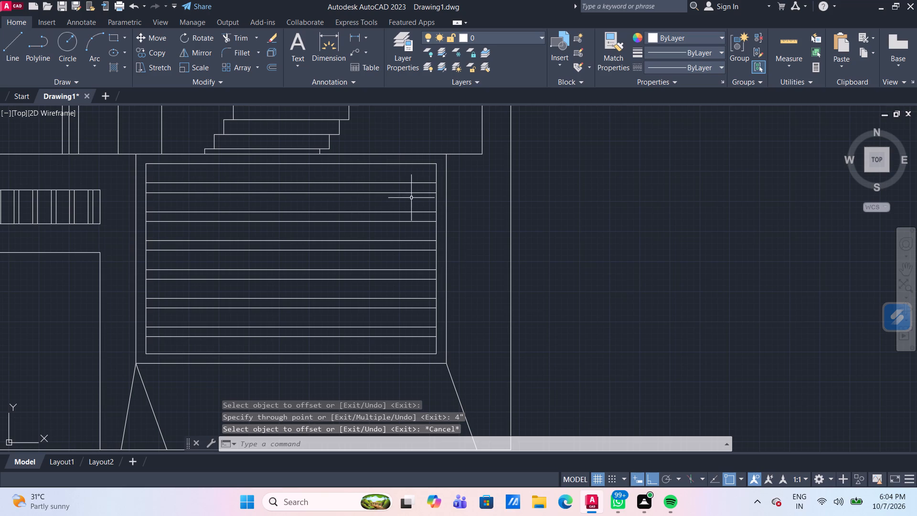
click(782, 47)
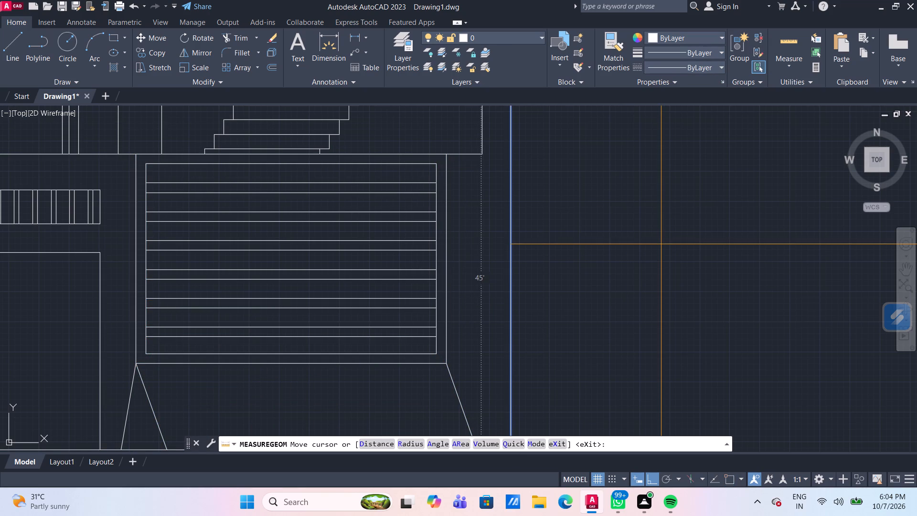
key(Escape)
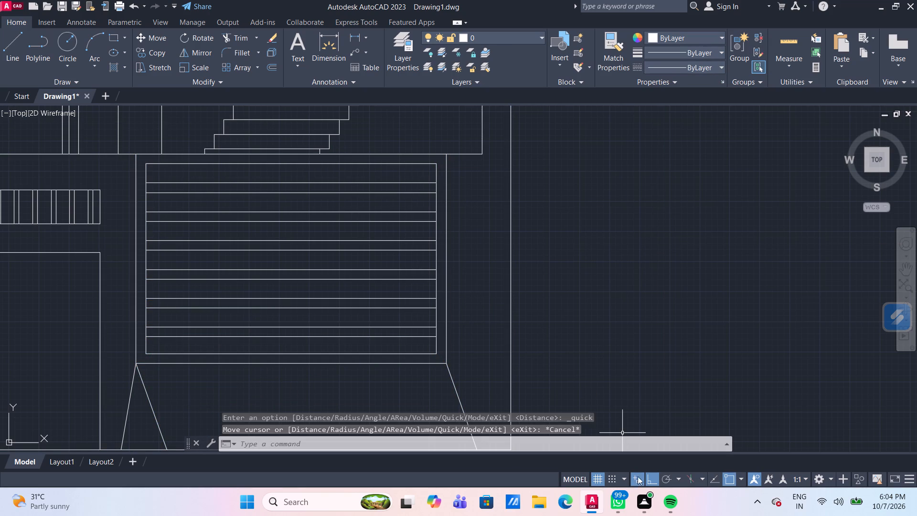
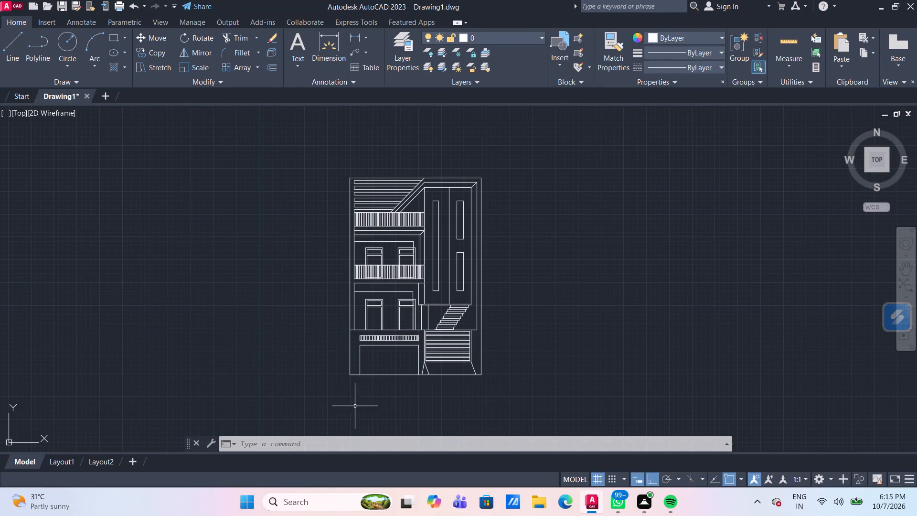
With Ortho off, draw a 3' line from the facade's top-left corner, sloping down and outward at 45° to the left.
key(l)
key(Return)
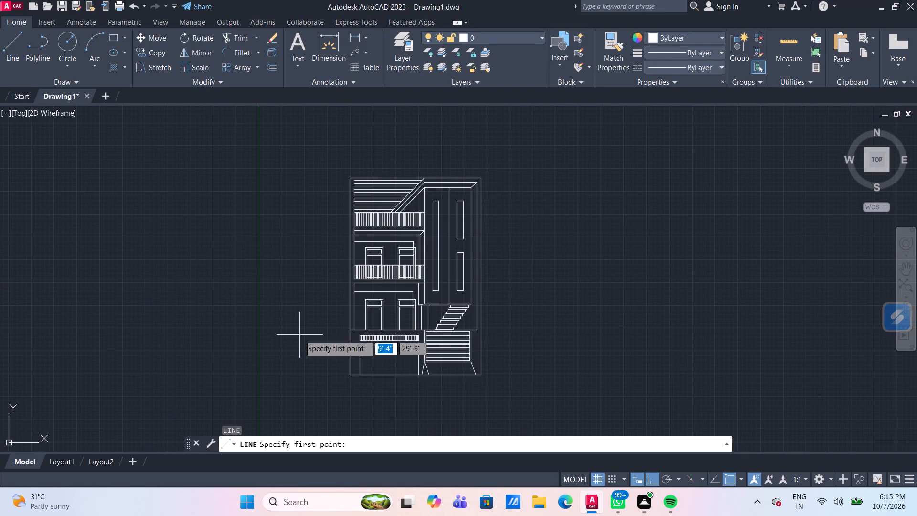
scroll(364, 137, up, 1)
scroll(339, 211, up, 3)
click(331, 178)
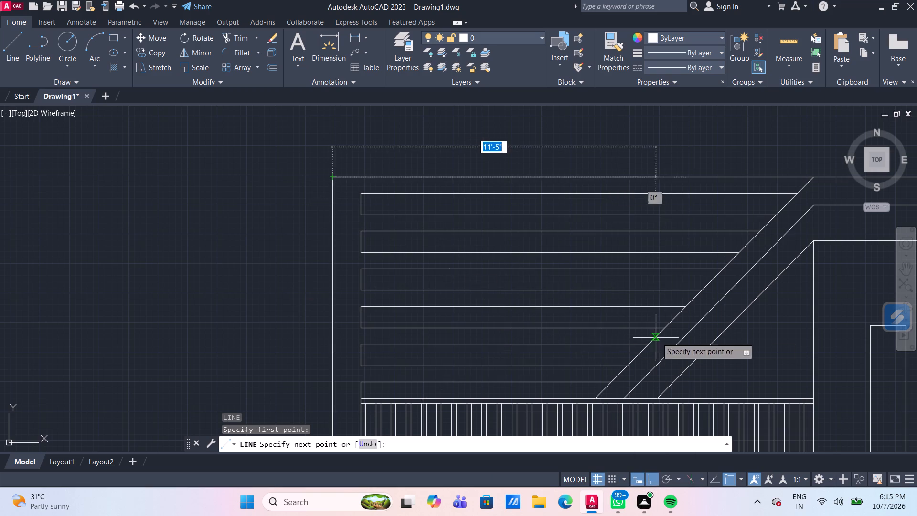
click(652, 480)
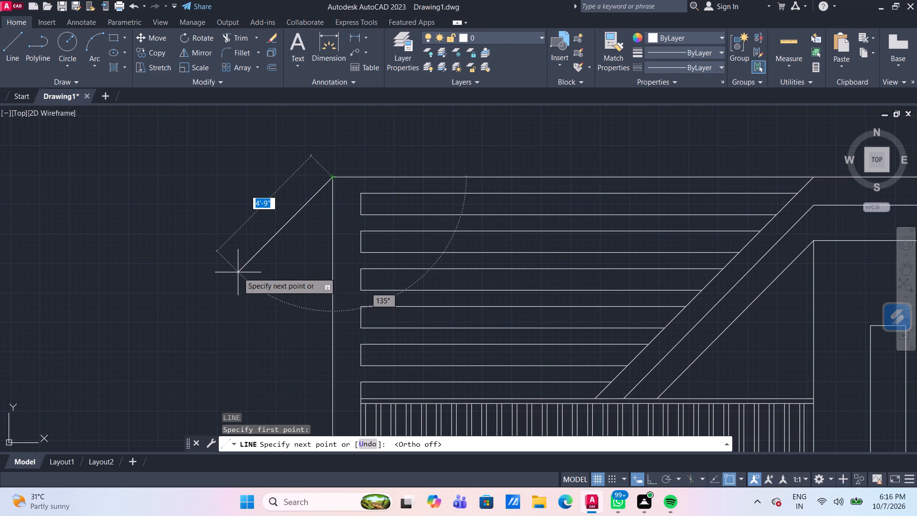
text(3')
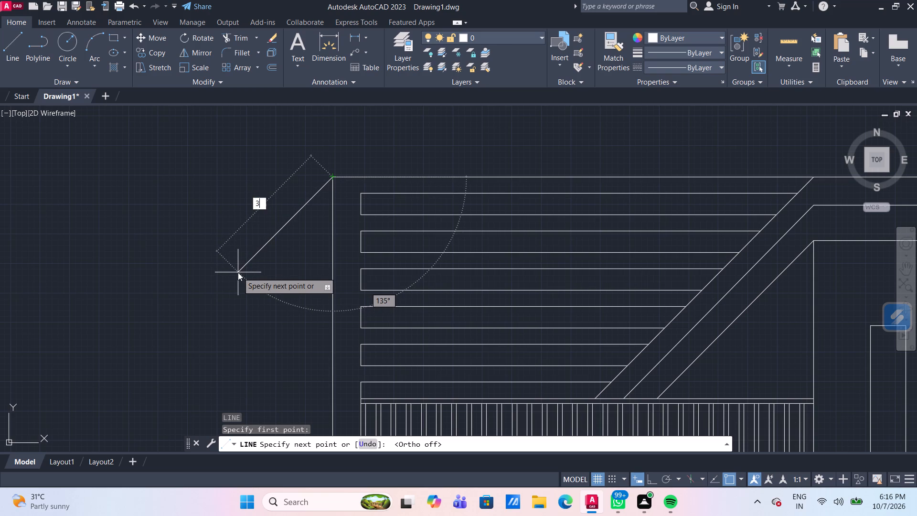
key(Return)
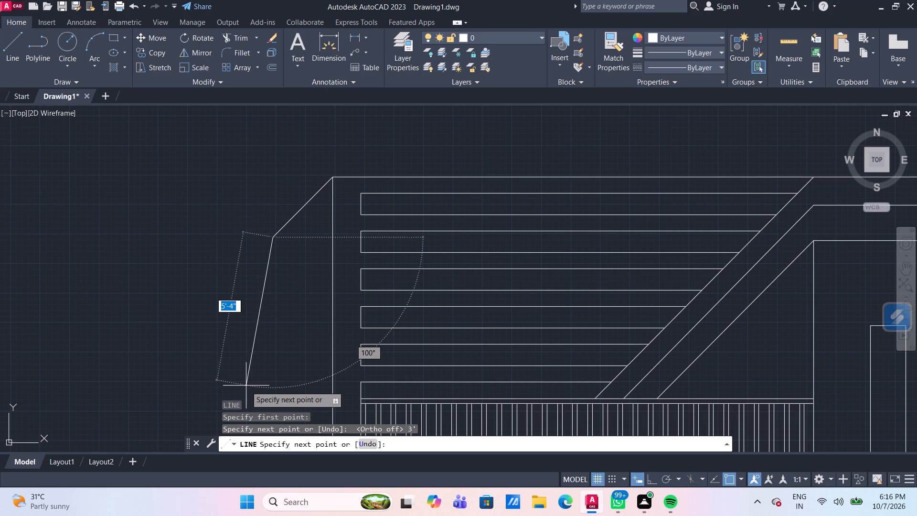
Turn Ortho on, continue the line 42' straight down beside the facade's left edge, and finish the Line command.
scroll(247, 387, down, 2)
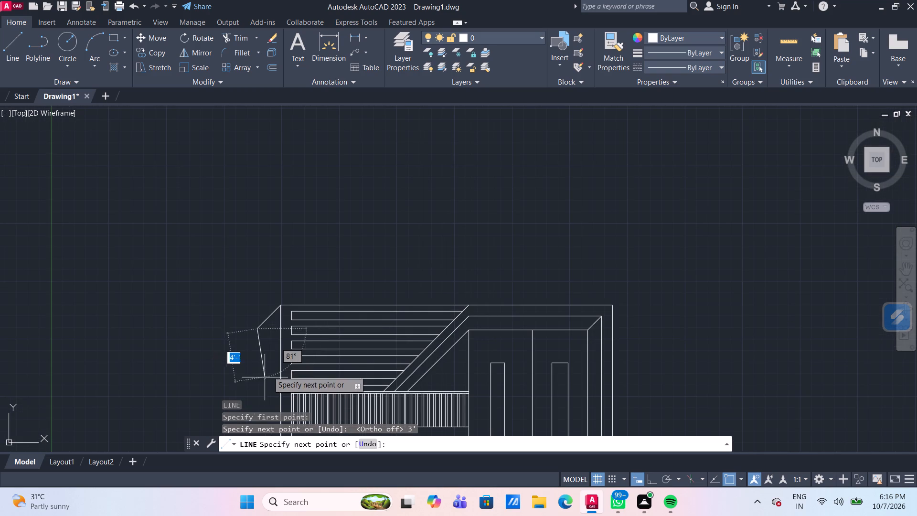
middle_drag(269, 376, 268, 242)
scroll(265, 244, down, 2)
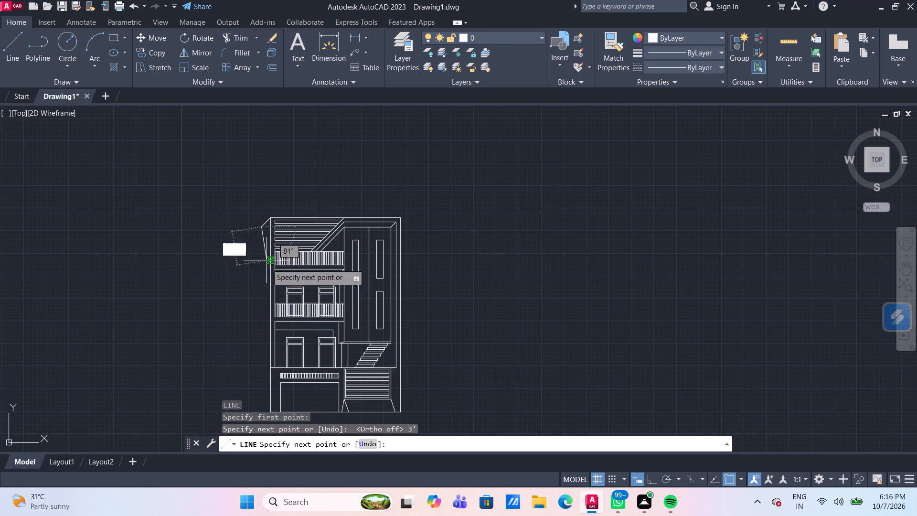
scroll(247, 347, up, 1)
middle_drag(263, 357, 279, 290)
scroll(279, 288, up, 1)
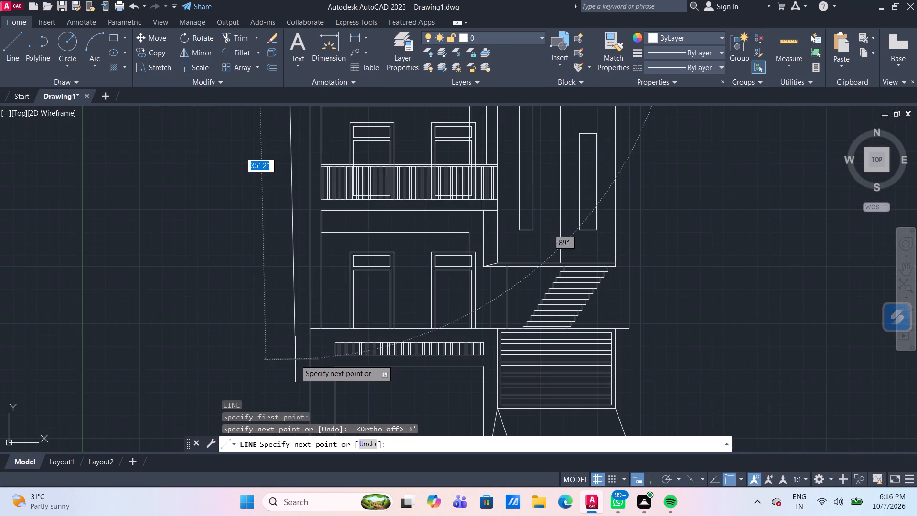
scroll(292, 367, down, 2)
middle_drag(292, 365, 303, 257)
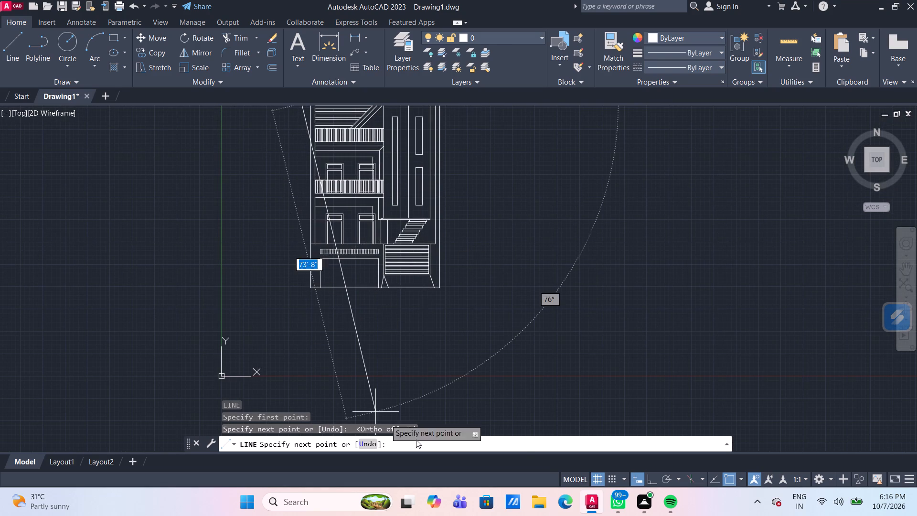
click(654, 482)
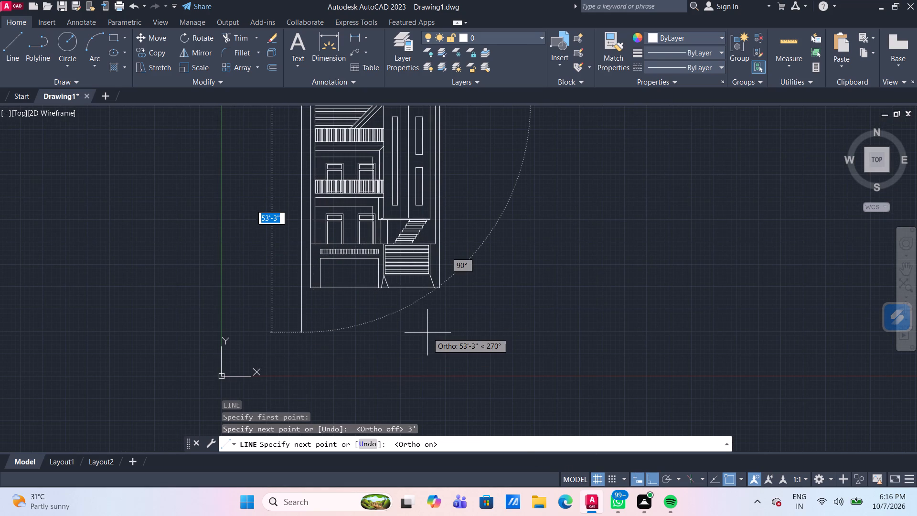
scroll(307, 290, up, 2)
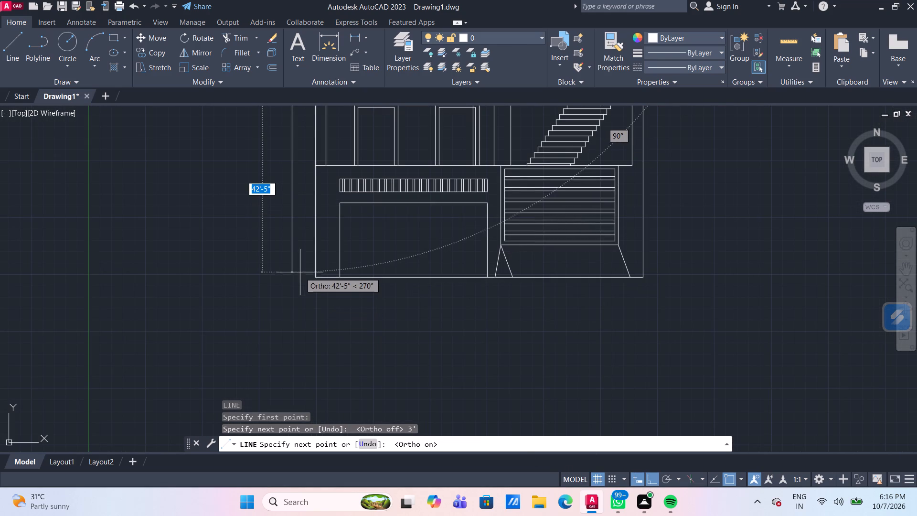
scroll(298, 276, down, 2)
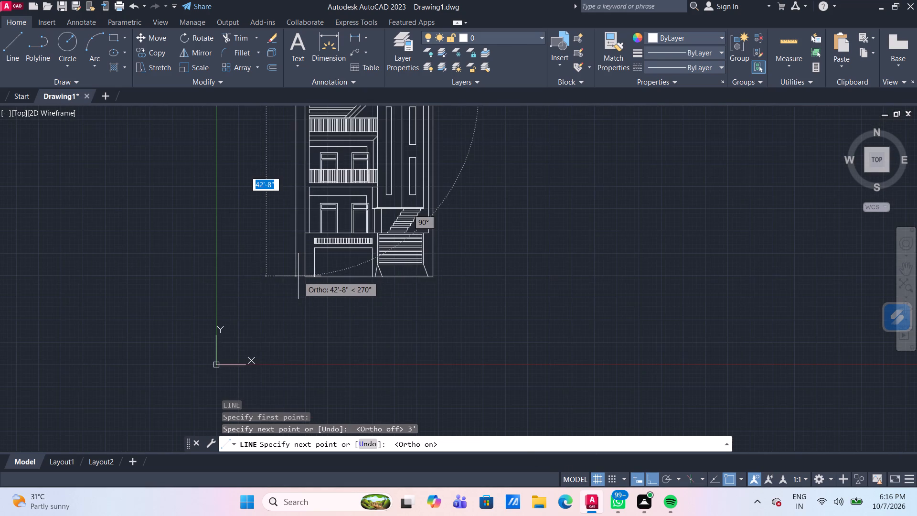
scroll(298, 276, down, 1)
scroll(298, 276, up, 1)
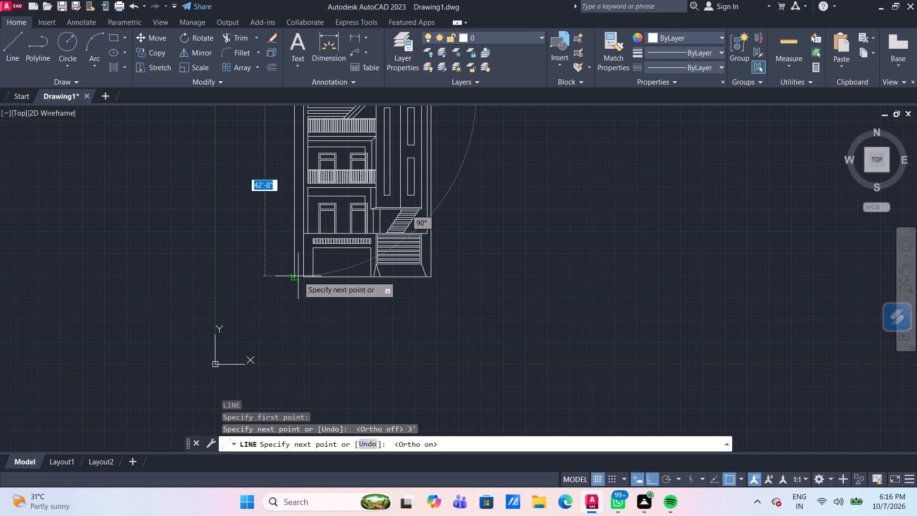
scroll(298, 276, down, 1)
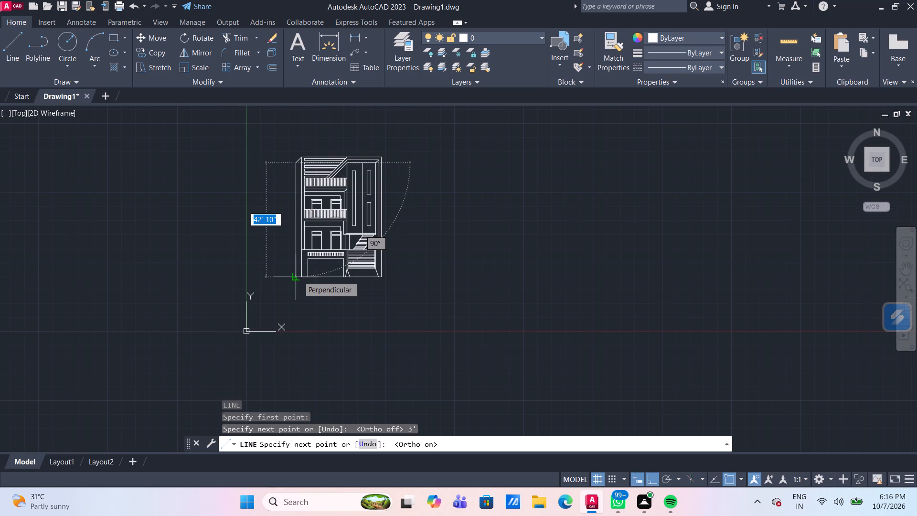
scroll(297, 276, up, 2)
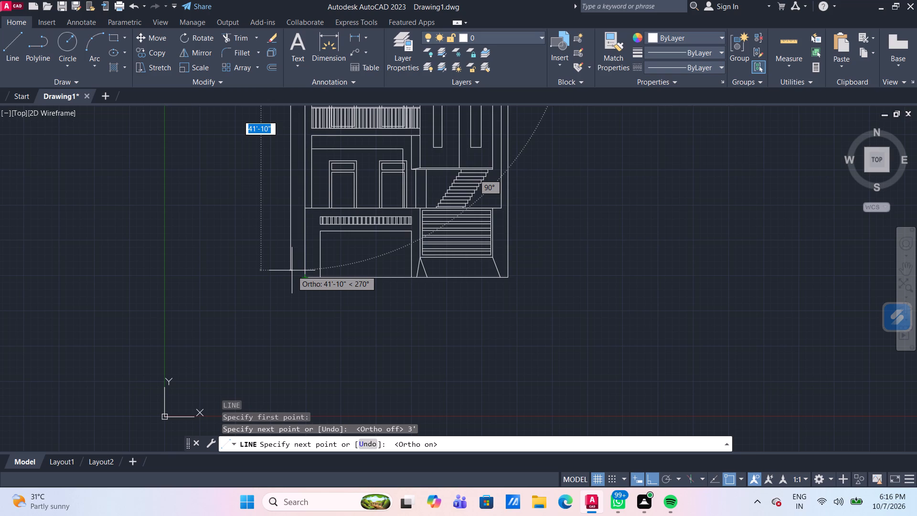
text(42')
key(Return)
key(Return)
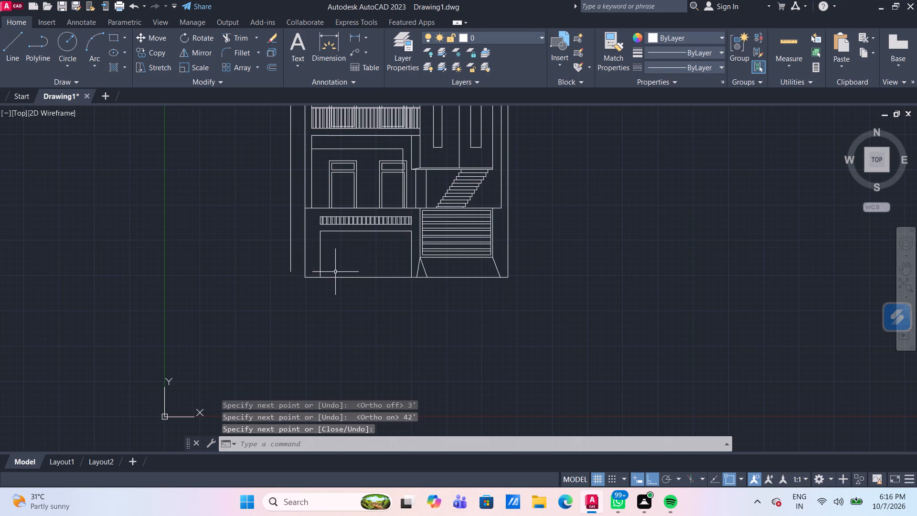
Draw a line from the lower end of the 42' vertical to the facade's bottom-left corner, closing the side face.
scroll(338, 272, down, 3)
scroll(277, 315, up, 1)
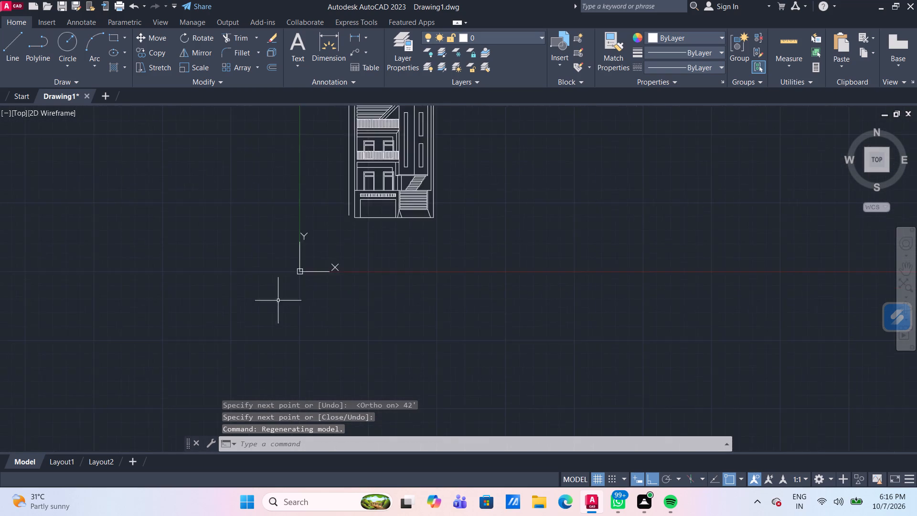
scroll(292, 290, up, 1)
middle_drag(434, 214, 128, 370)
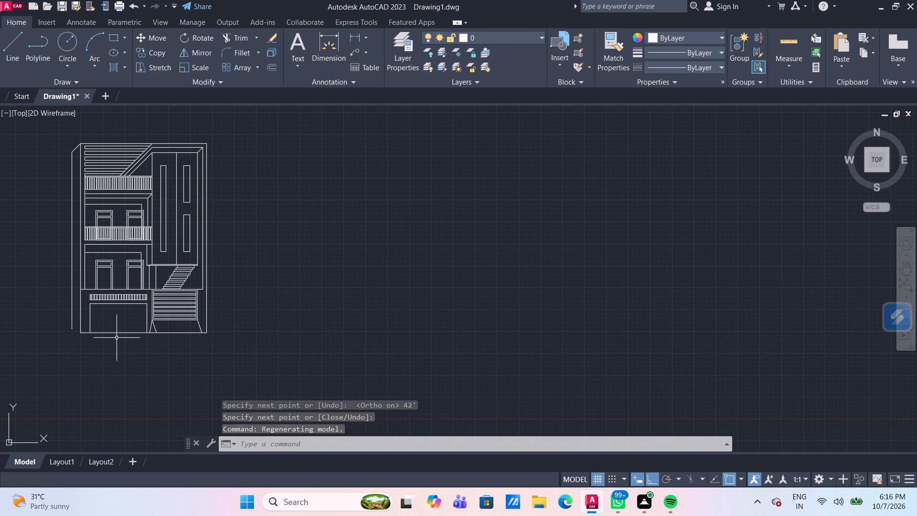
scroll(50, 387, up, 2)
scroll(103, 295, up, 1)
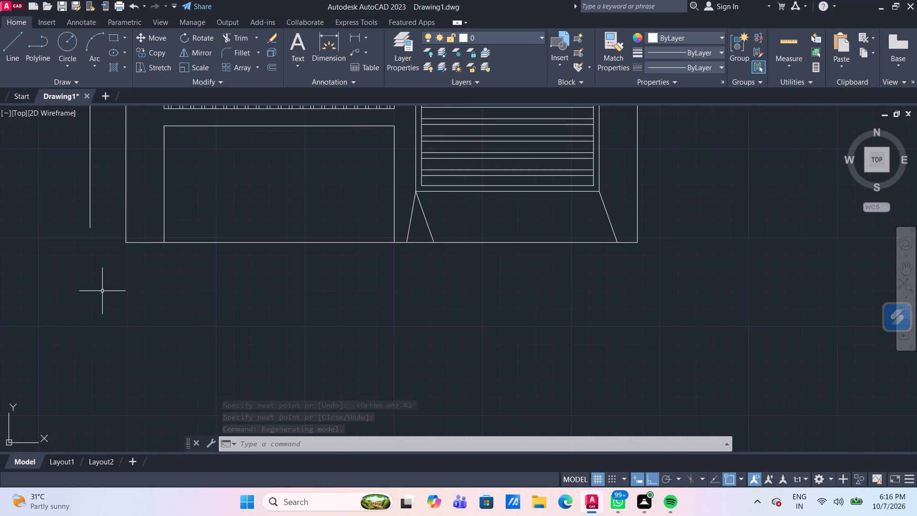
middle_drag(110, 295, 115, 299)
click(11, 50)
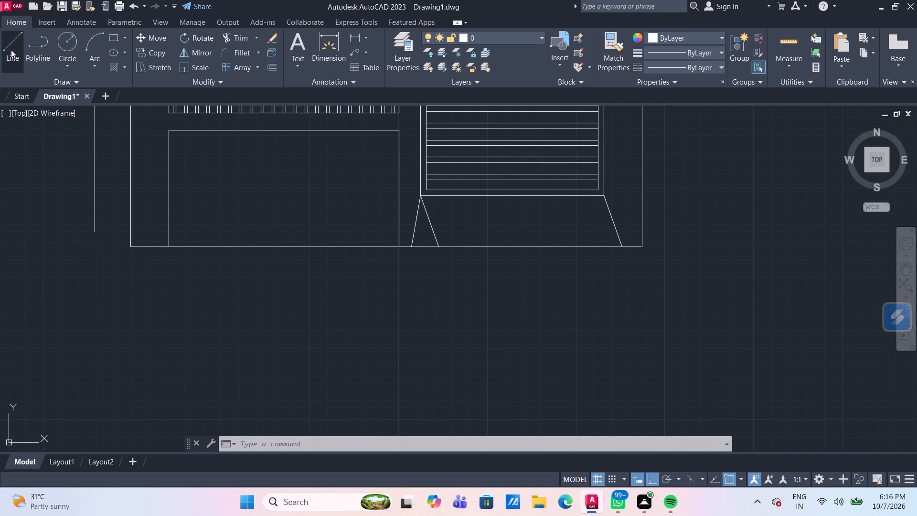
click(92, 232)
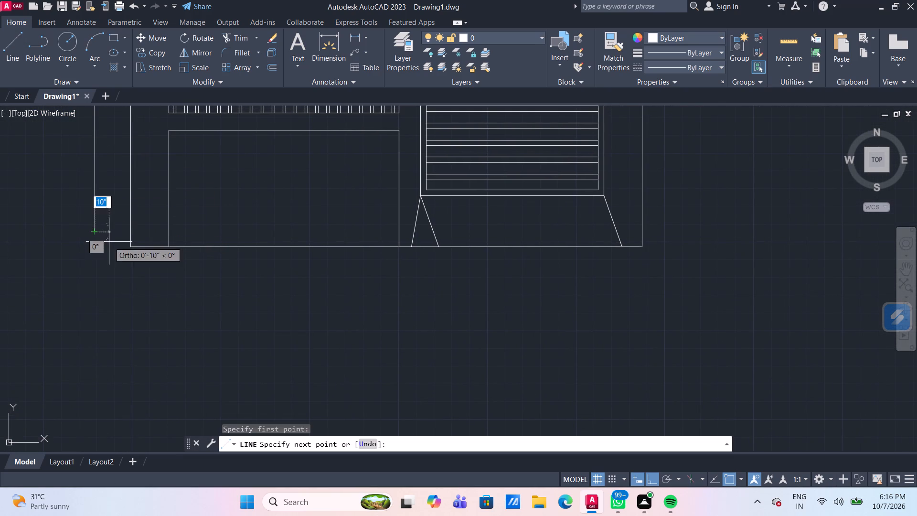
click(130, 250)
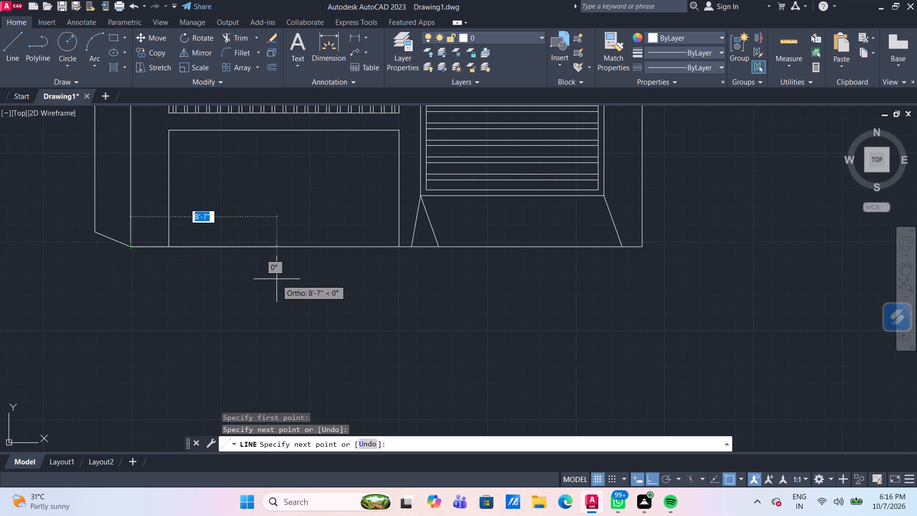
key(Escape)
Examine the whole elevation with its new side face, then the slatted entrance bay and the upper floors up close.
scroll(507, 290, down, 3)
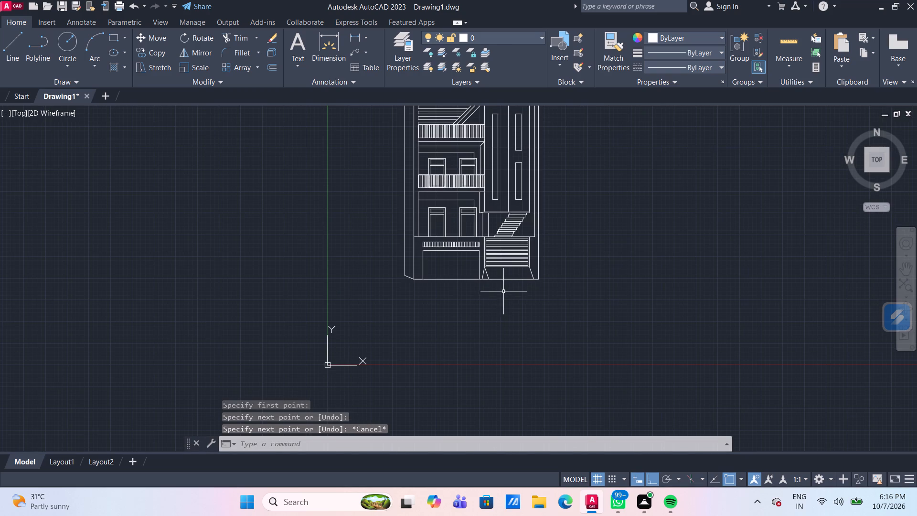
scroll(482, 333, down, 1)
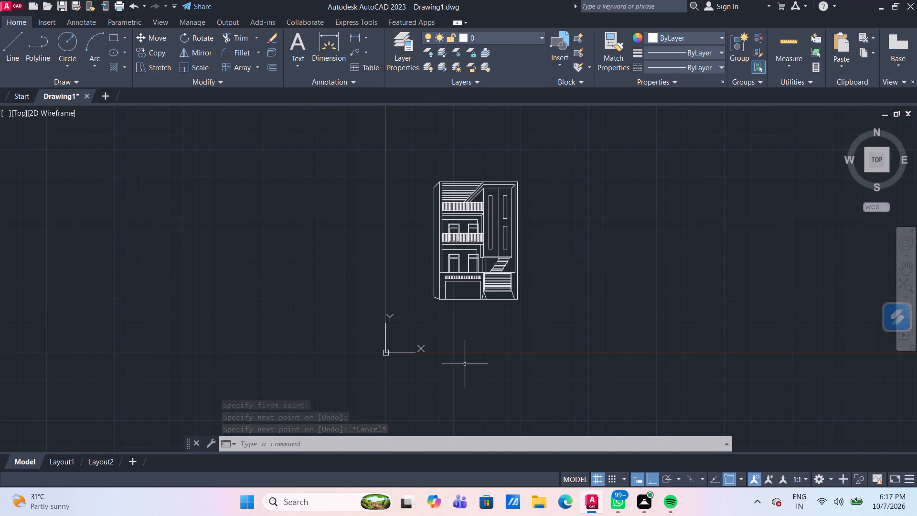
scroll(477, 307, up, 2)
middle_drag(469, 330, 296, 387)
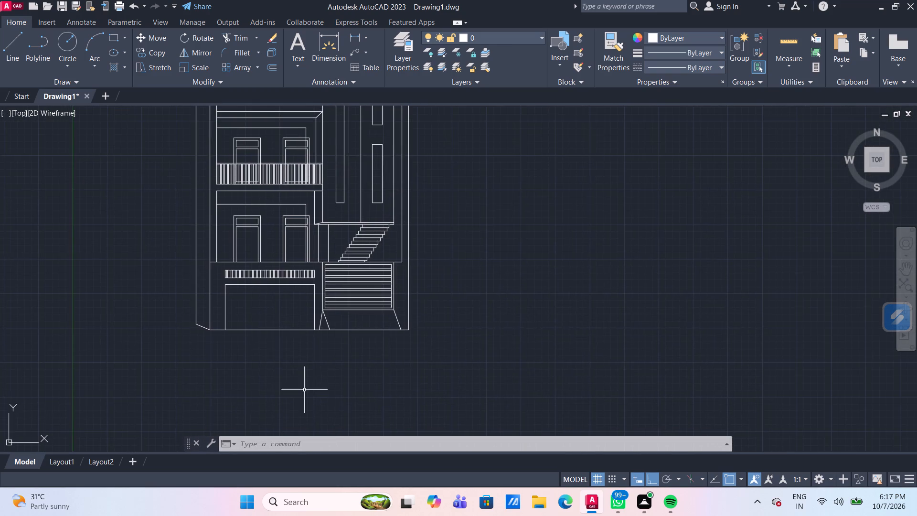
scroll(338, 343, up, 2)
middle_drag(380, 288, 382, 301)
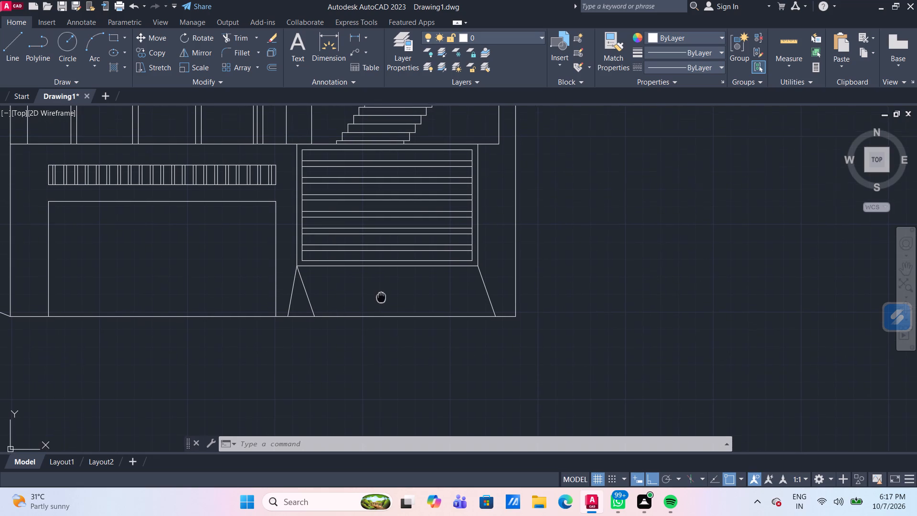
middle_drag(382, 301, 382, 302)
scroll(383, 304, down, 3)
scroll(399, 131, up, 2)
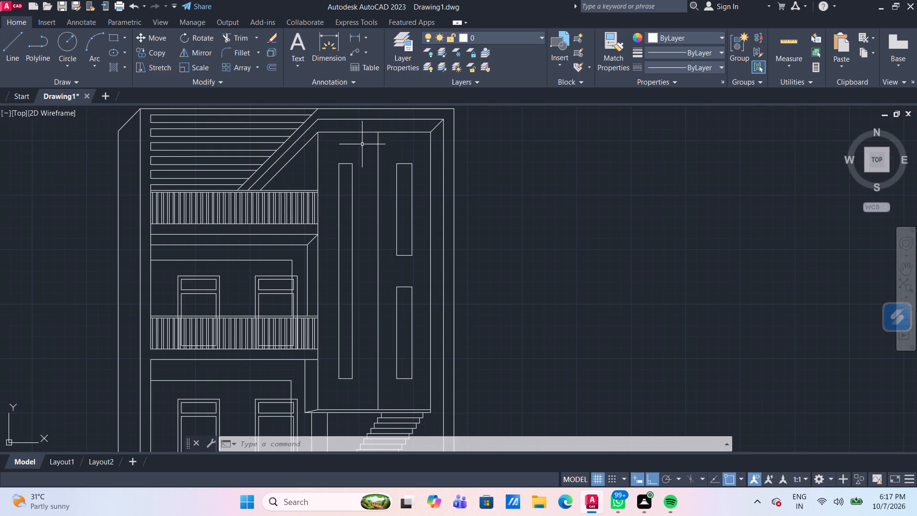
With Ortho off, draw an open V-shaped spline in the empty area beside the elevation, its outer leg rising about 7'-7" plus 6'-4".
middle_drag(356, 150, 309, 155)
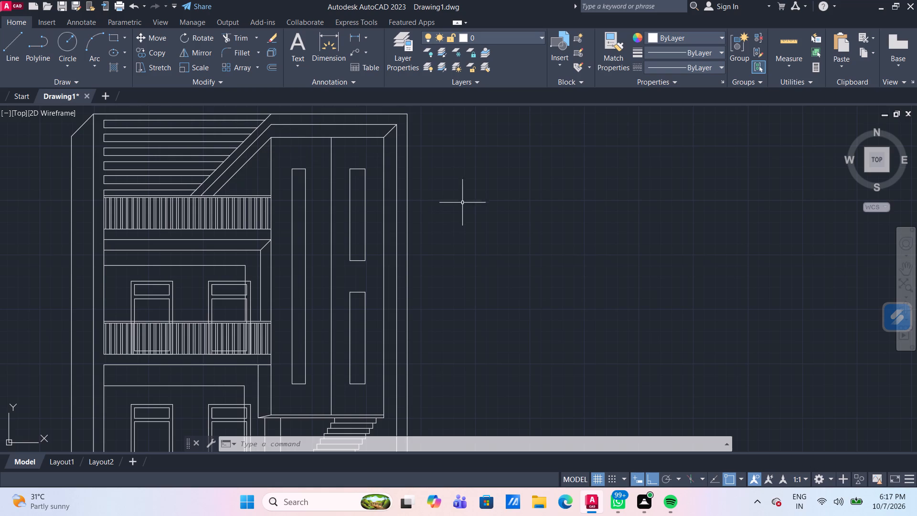
scroll(466, 202, up, 1)
middle_drag(464, 205, 375, 141)
scroll(361, 133, down, 2)
middle_drag(427, 191, 427, 191)
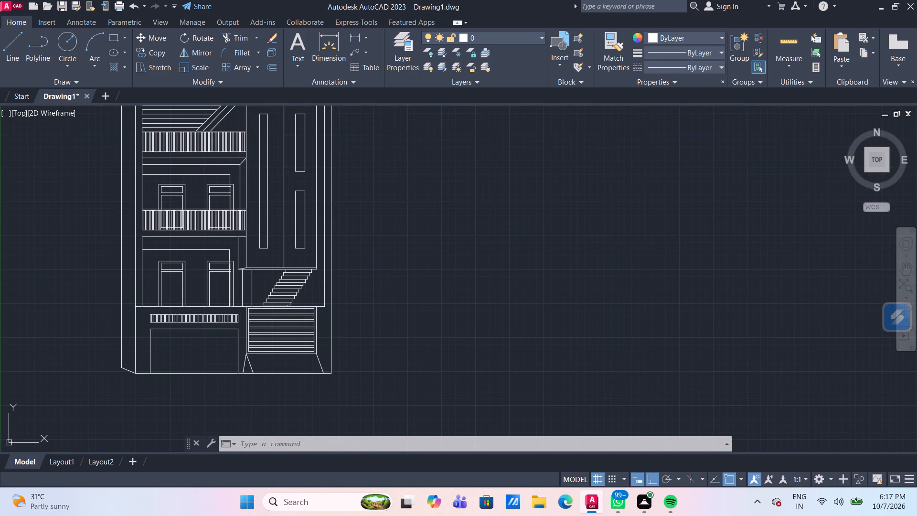
middle_drag(427, 191, 336, 200)
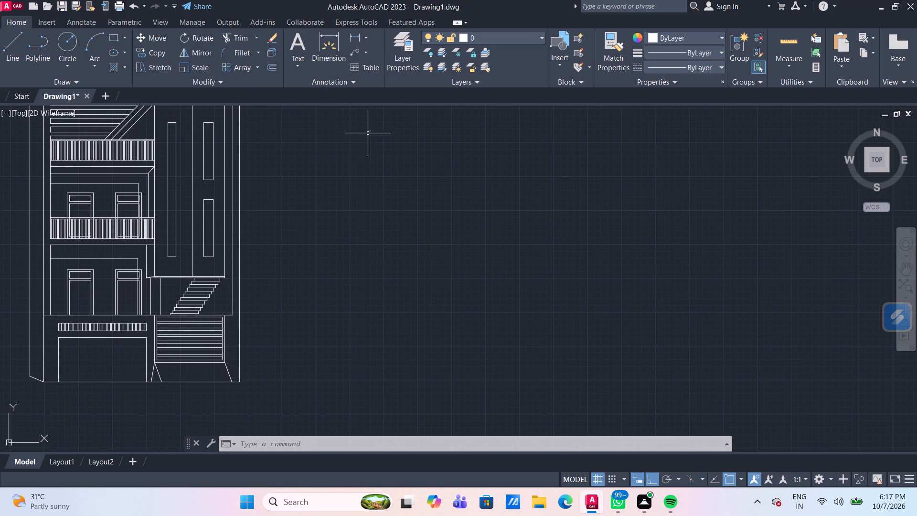
click(43, 48)
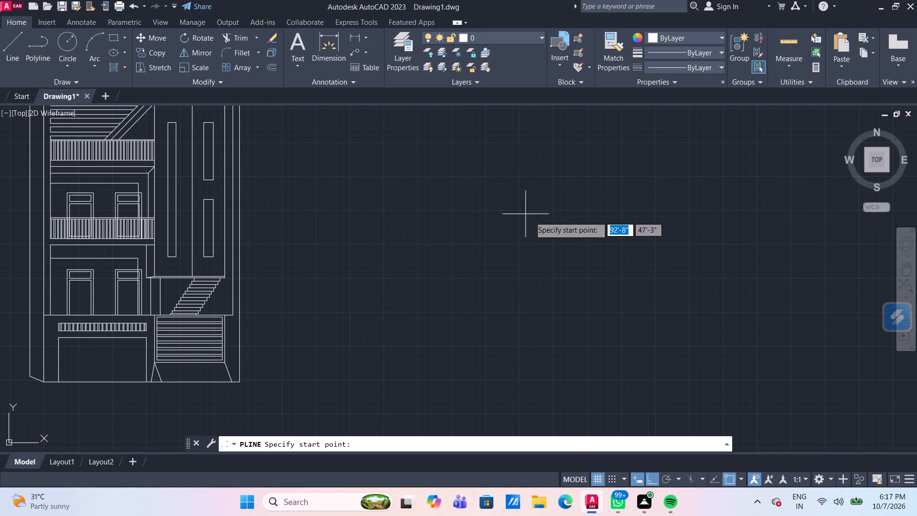
click(656, 479)
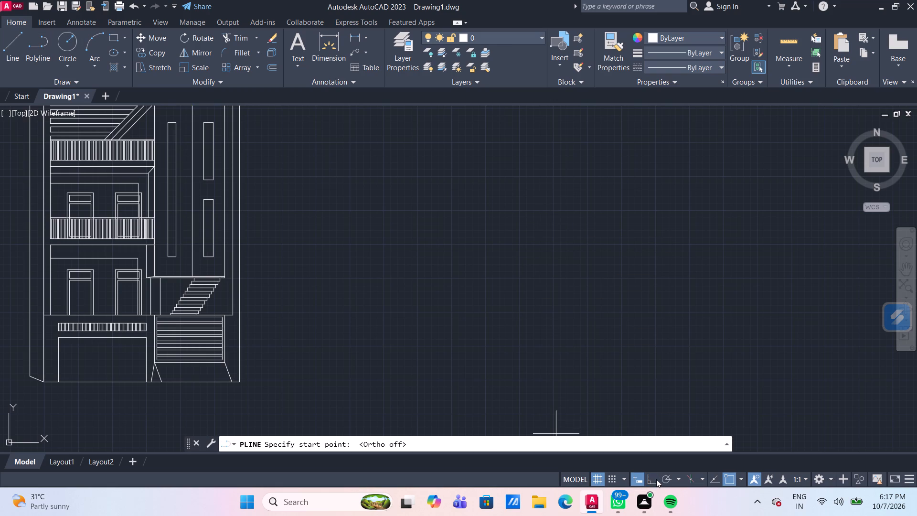
click(66, 79)
click(8, 95)
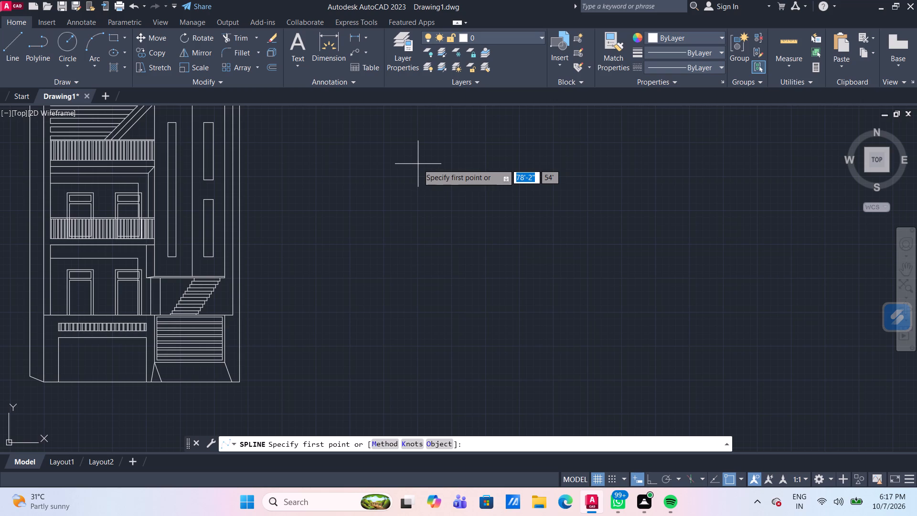
drag(417, 164, 422, 168)
click(439, 207)
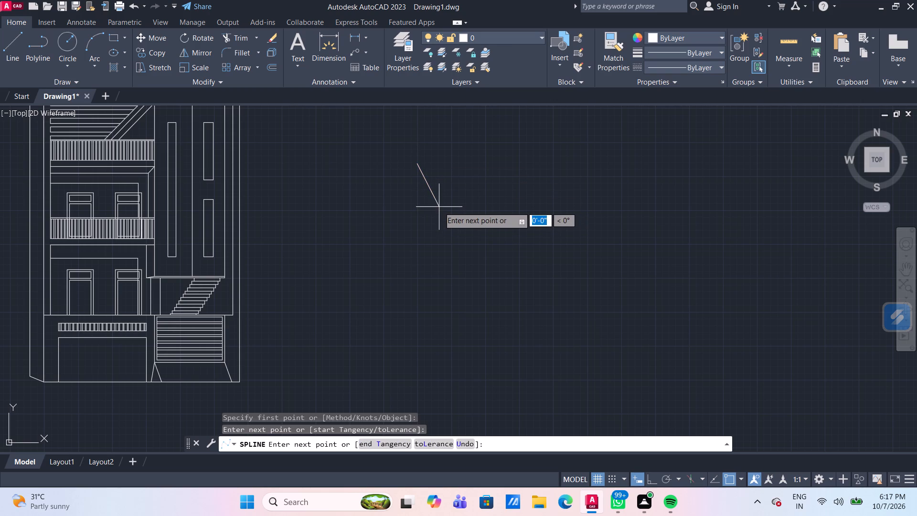
click(441, 232)
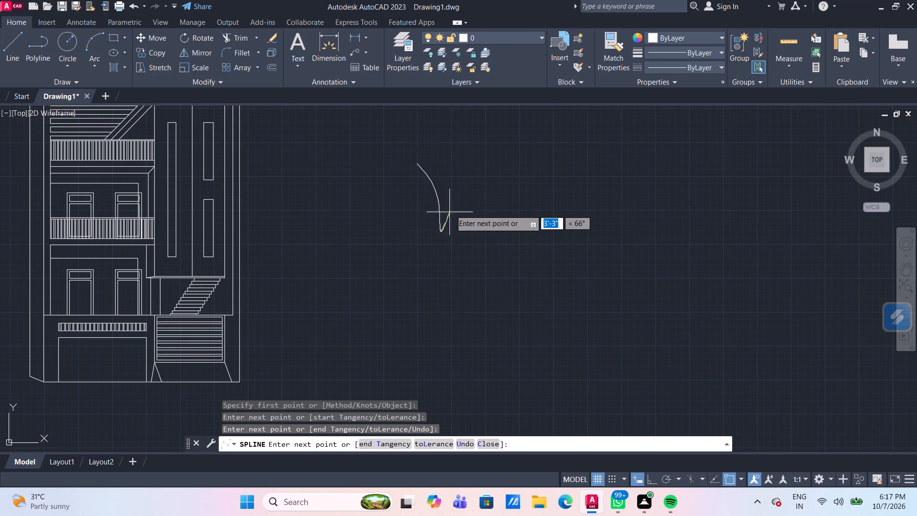
click(463, 188)
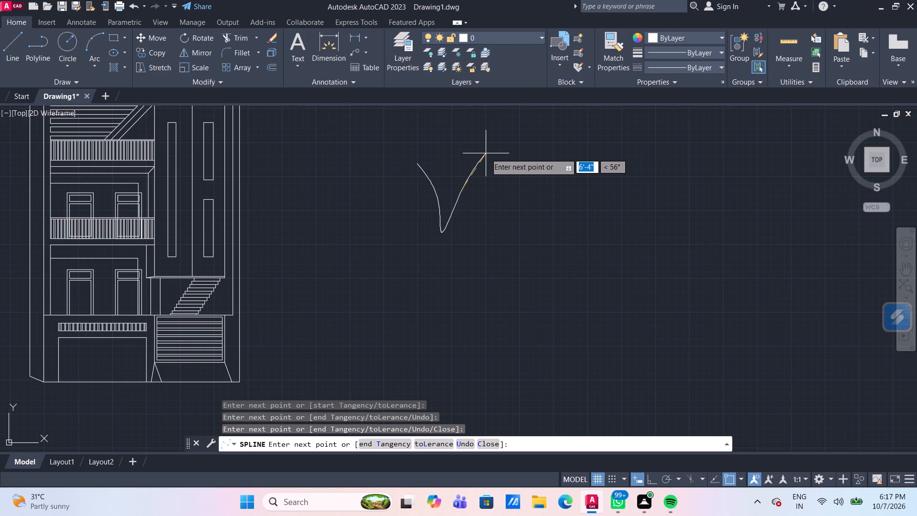
click(486, 153)
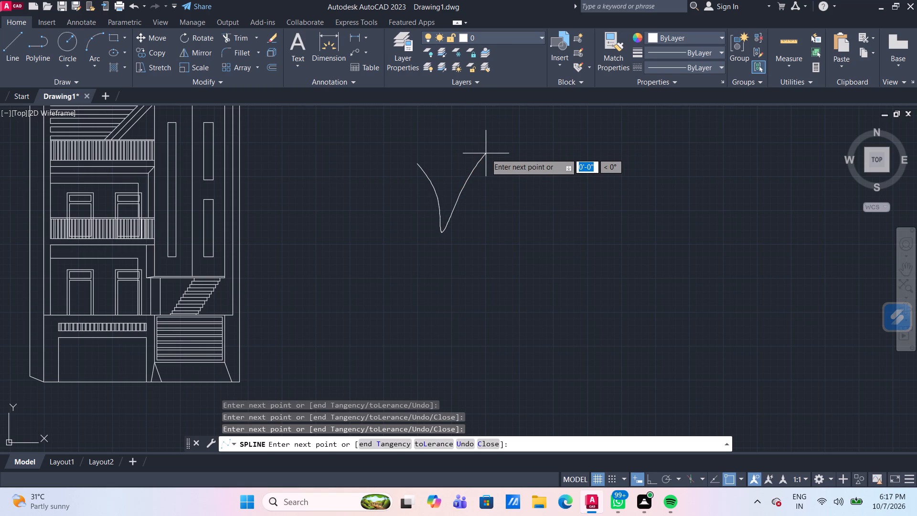
key(Return)
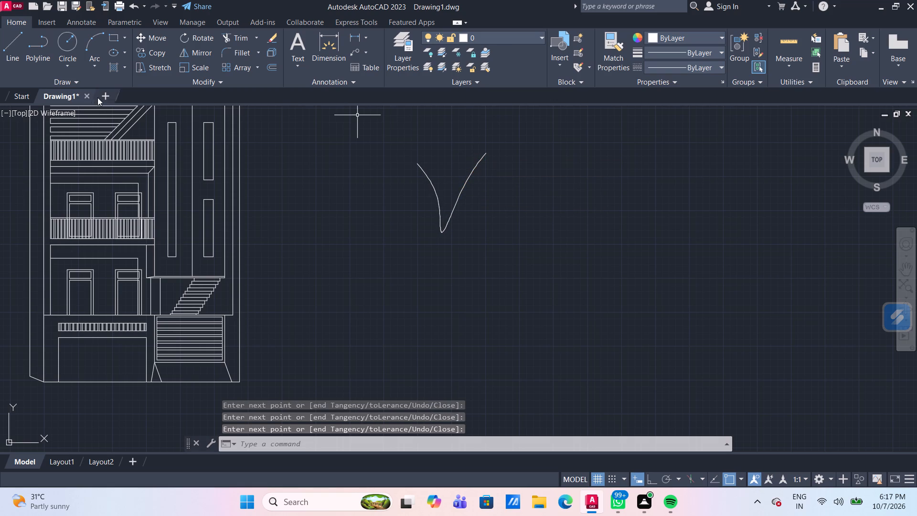
Draw a second spline from the V's lowest point, curving outward, rising about 6'-11" at 60° and ending in a short horizontal tip.
click(77, 77)
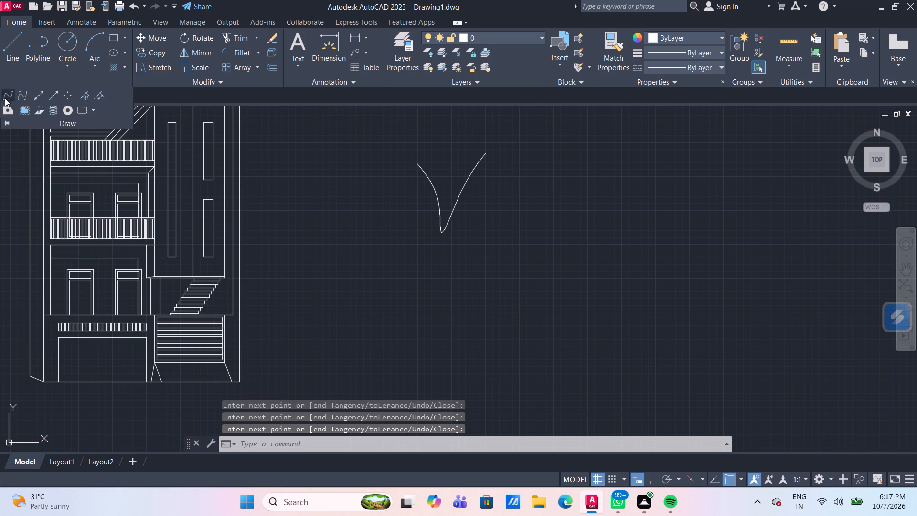
click(5, 98)
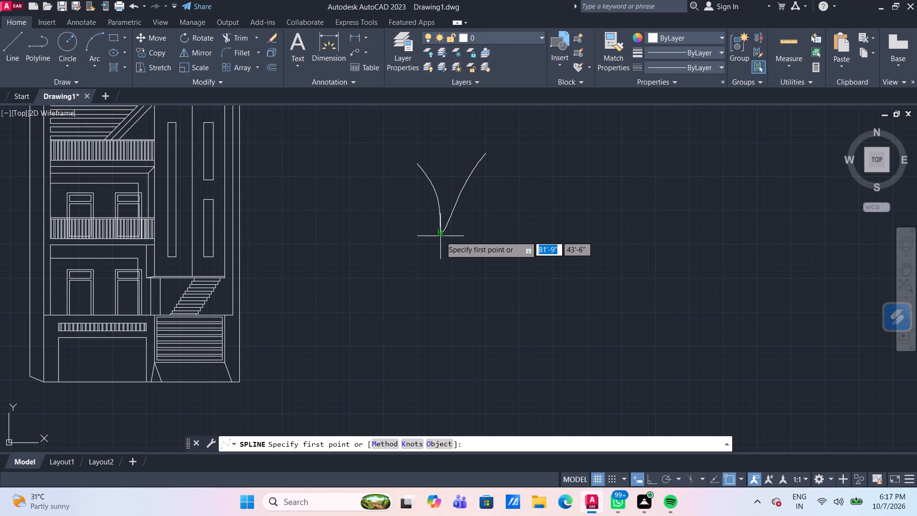
click(440, 233)
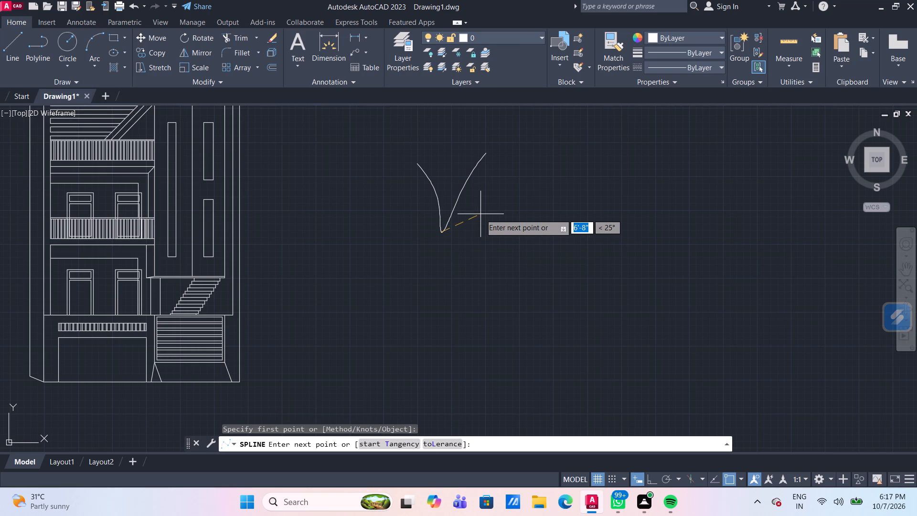
click(485, 223)
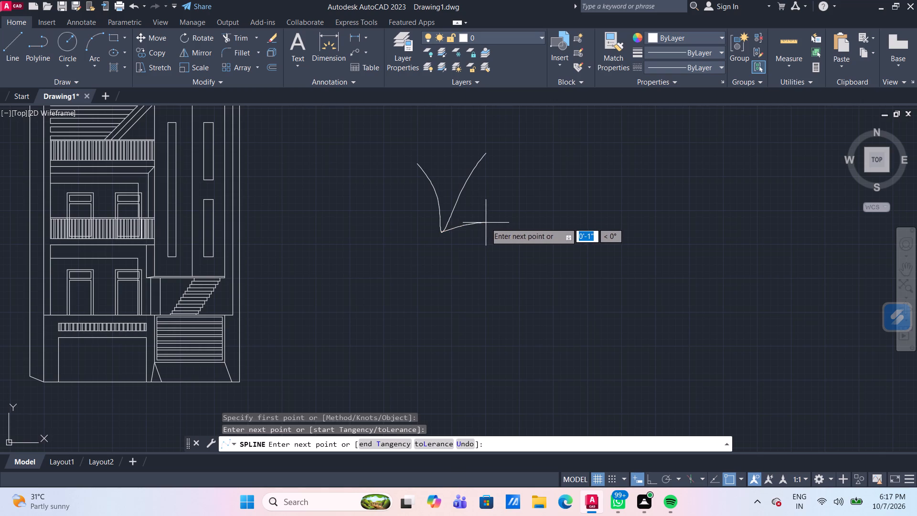
click(508, 183)
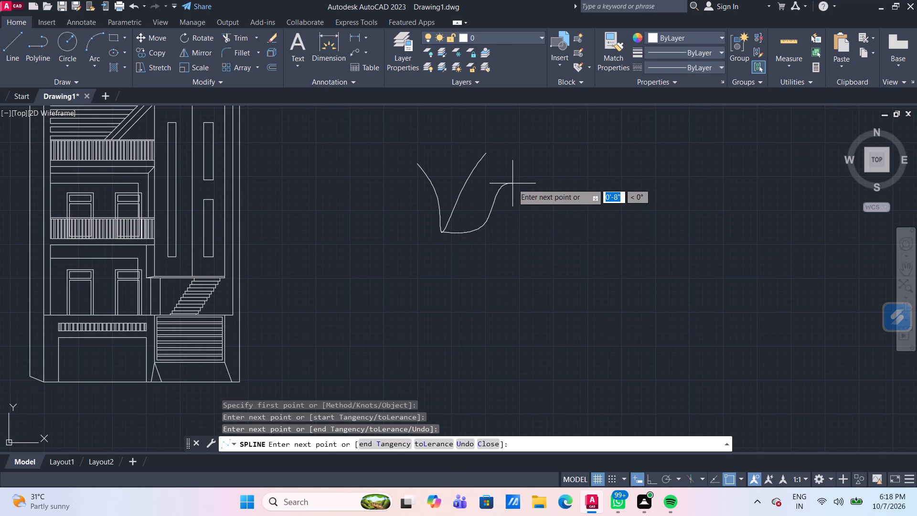
click(512, 183)
key(Return)
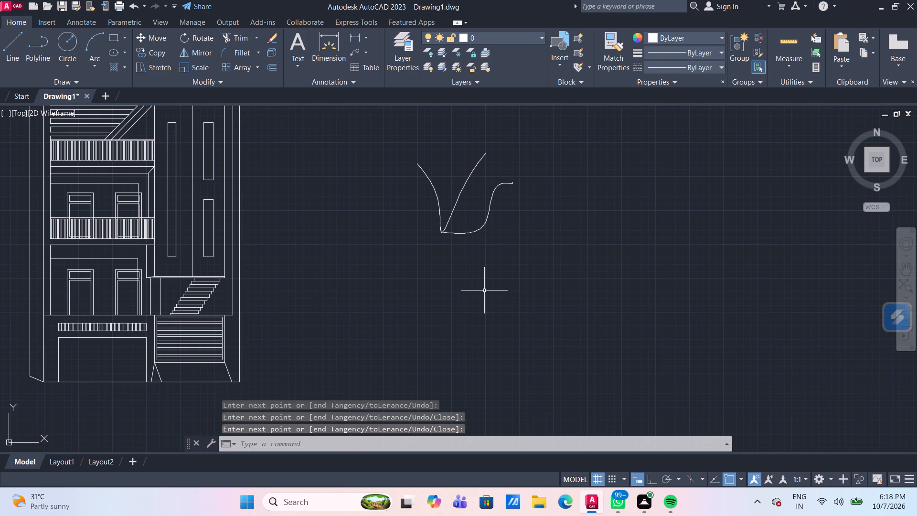
Stretch the second spline's middle fit point about 2'-6" up and inward toward the V, then deselect it.
click(480, 229)
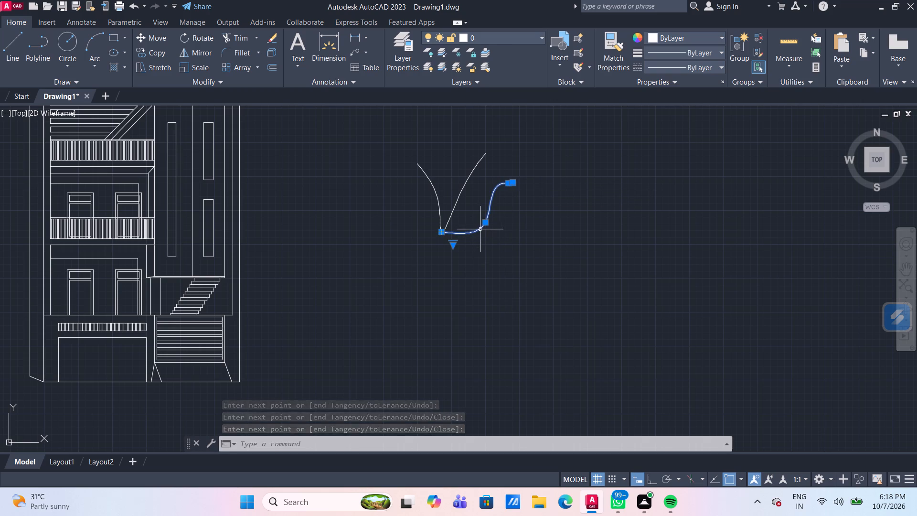
click(486, 223)
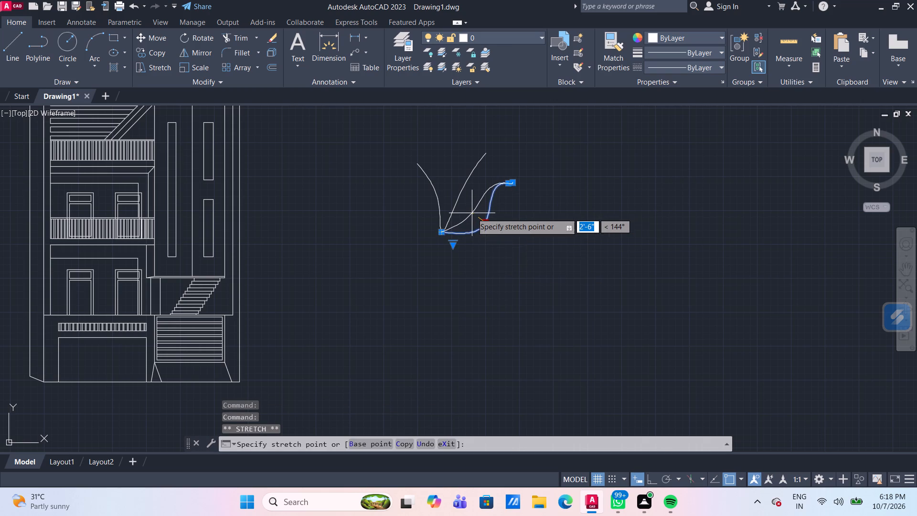
click(472, 215)
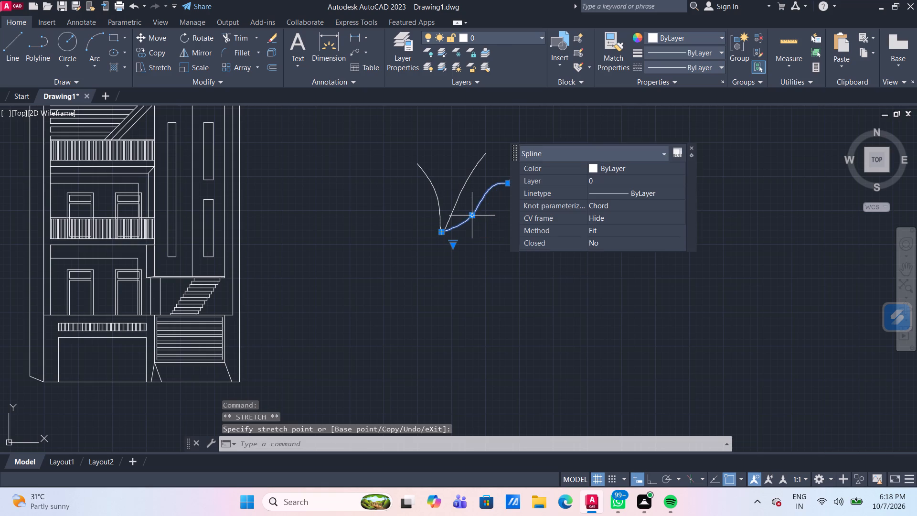
key(Escape)
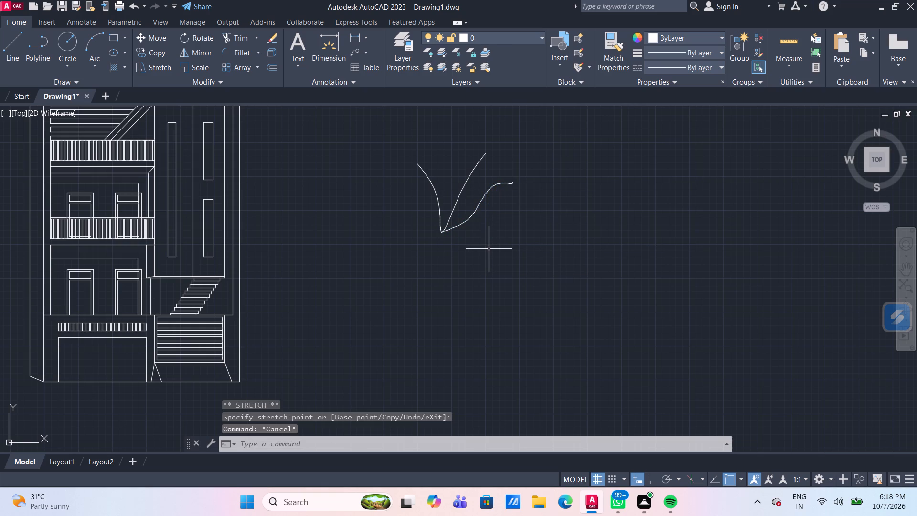
Draw a spline from the V's base up and to the left, about 3'-9" at 138° and roughly another 4' onward.
scroll(513, 210, up, 1)
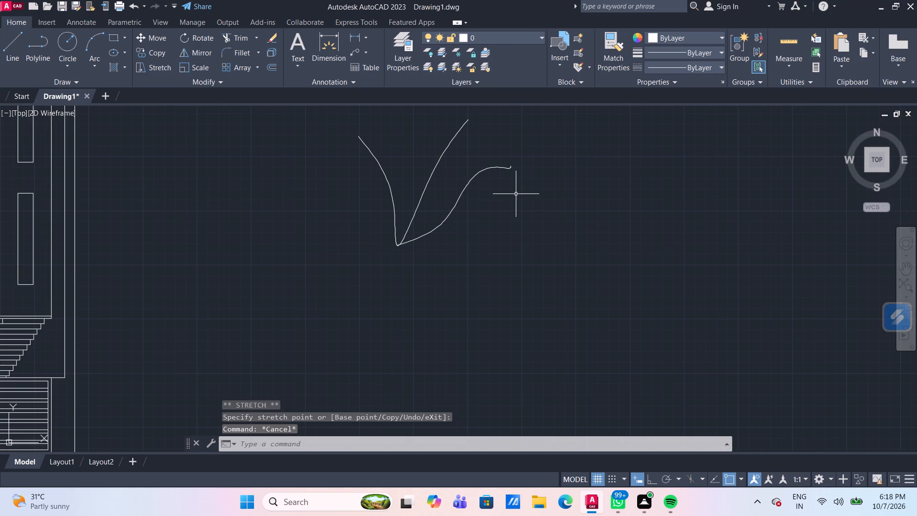
click(73, 82)
click(9, 98)
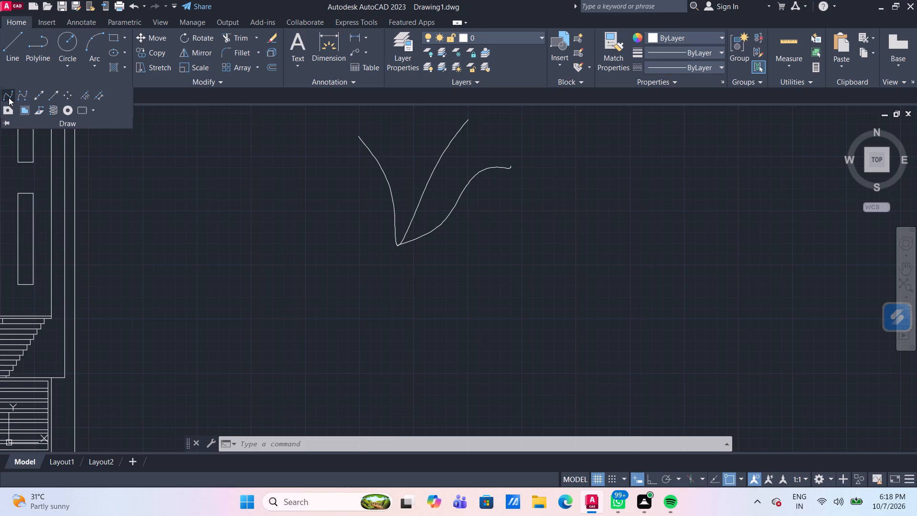
click(402, 241)
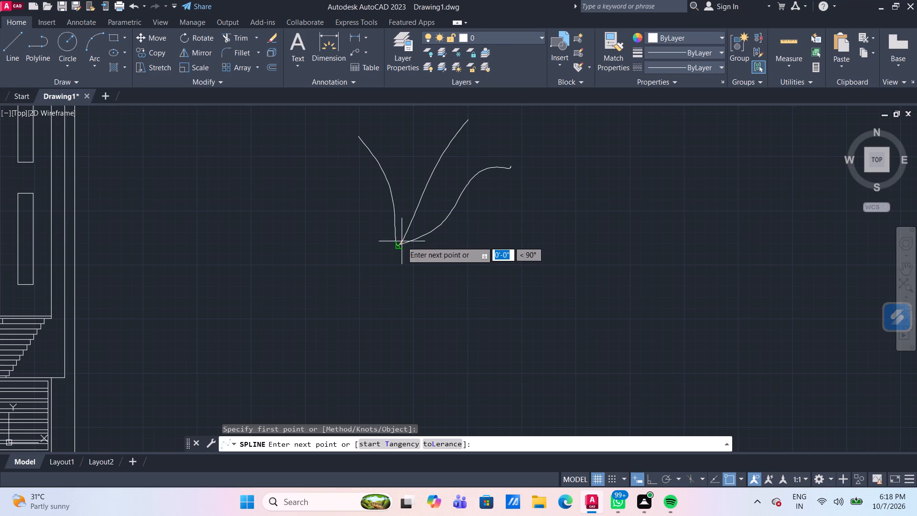
click(370, 219)
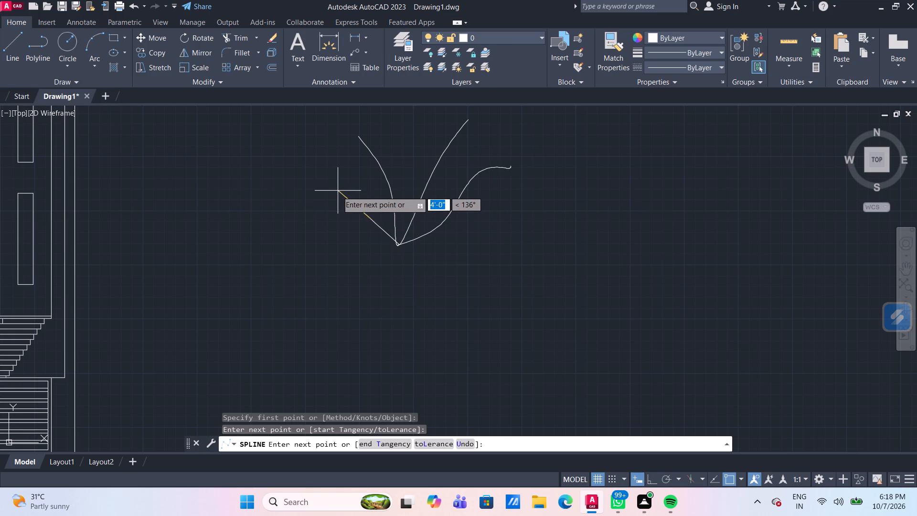
click(332, 191)
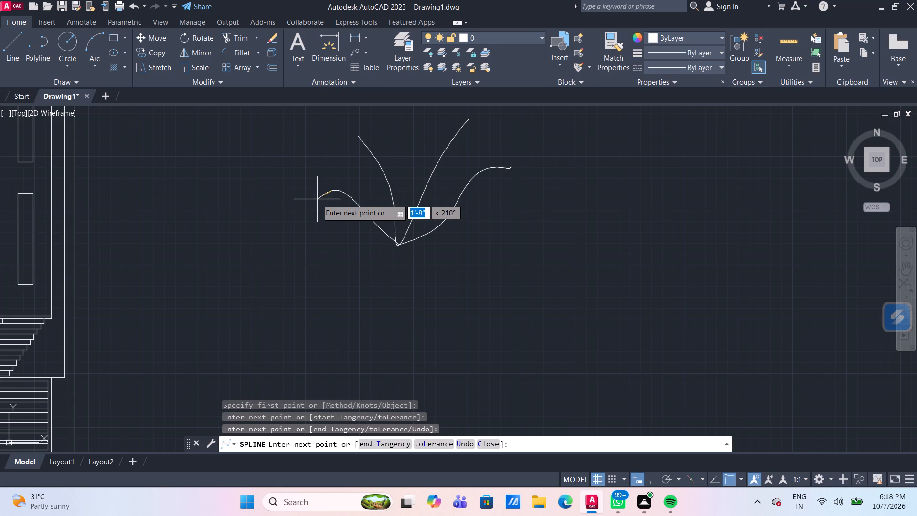
key(Return)
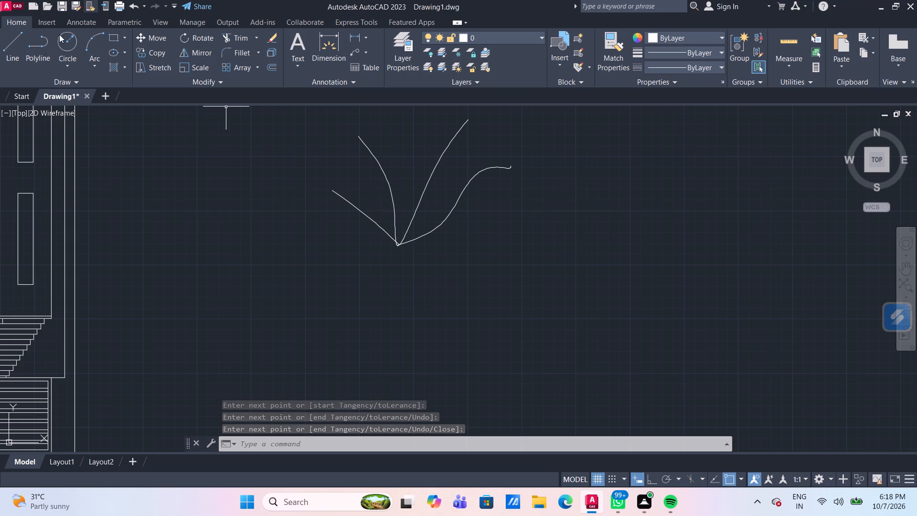
Draw a 2' line straight down from the point where the splines meet.
click(9, 59)
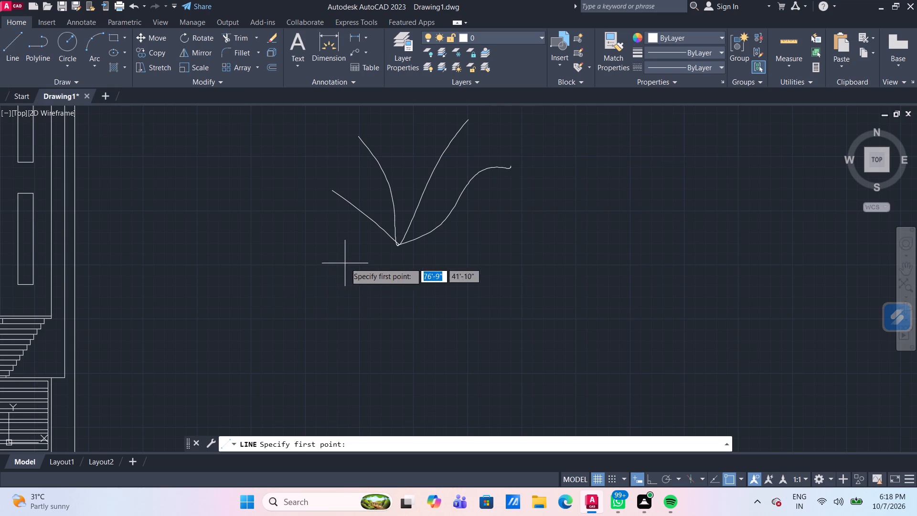
scroll(391, 255, up, 1)
click(404, 234)
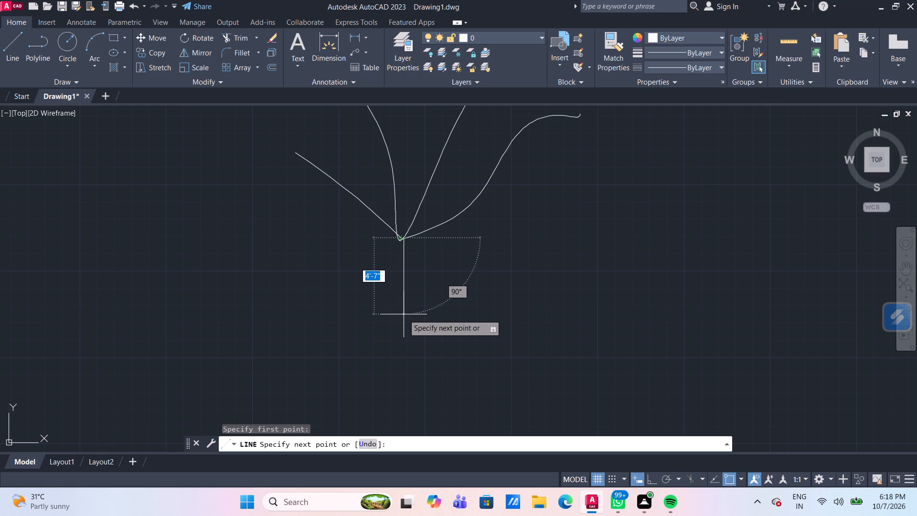
text(2')
key(Return)
key(Return)
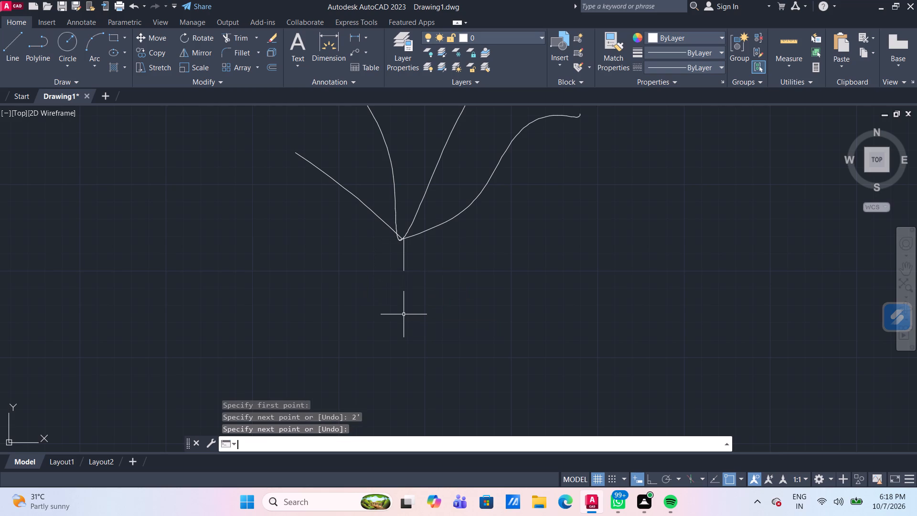
Draw a 3'-6" wide by 7' high rectangle upward from the lower end of the stem.
scroll(413, 270, up, 1)
scroll(413, 269, down, 2)
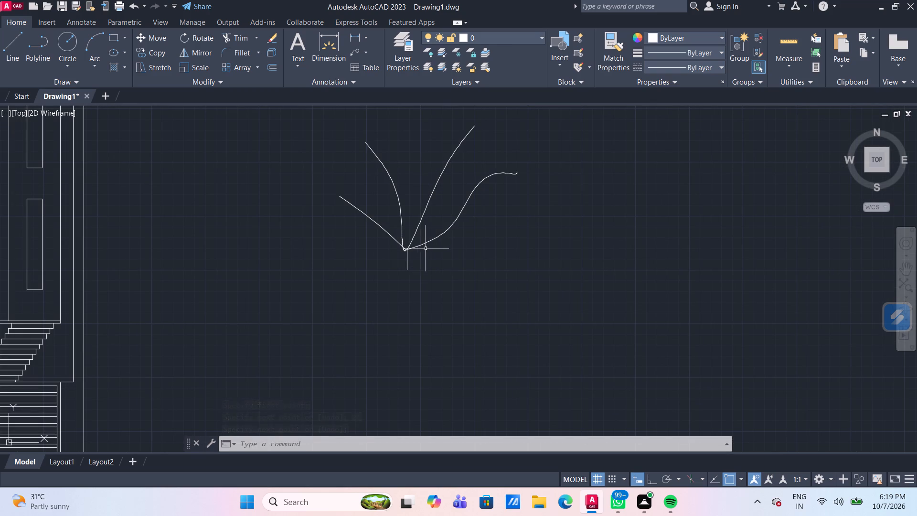
click(116, 39)
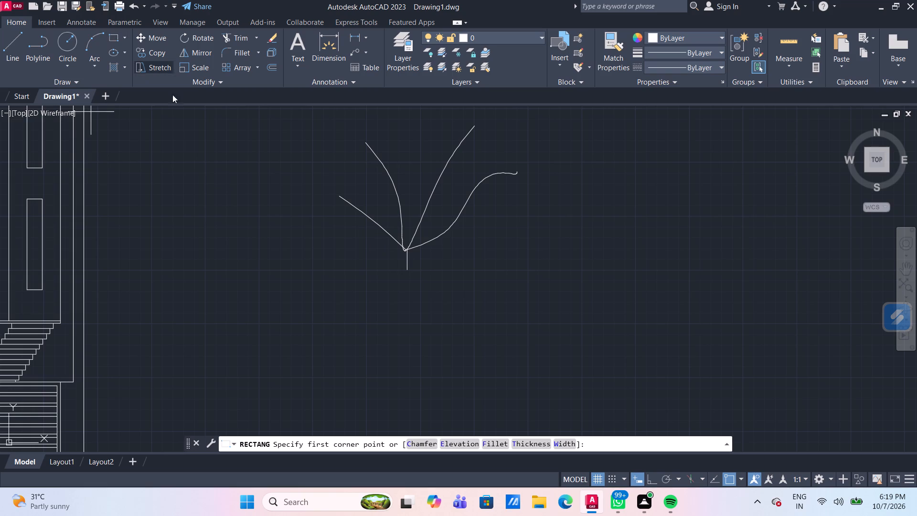
click(409, 271)
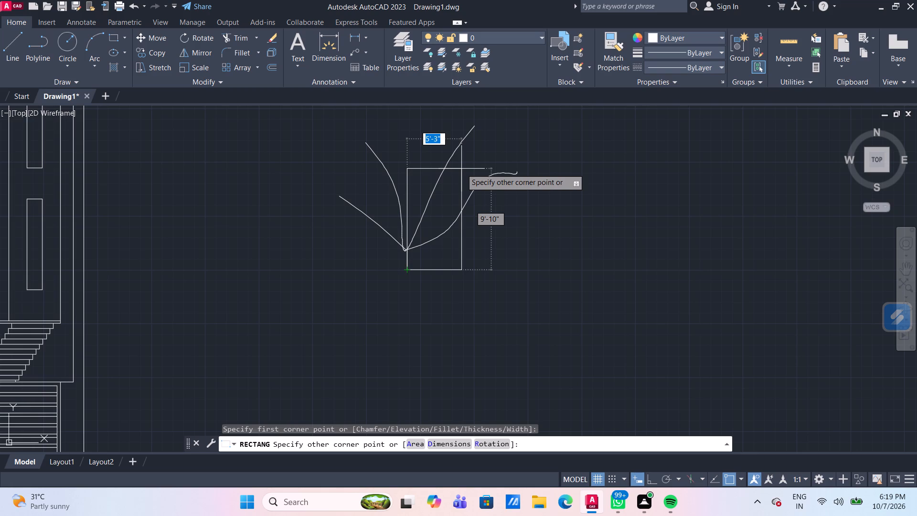
key(3)
text('6)
key(shift+quotedbl)
key(Tab)
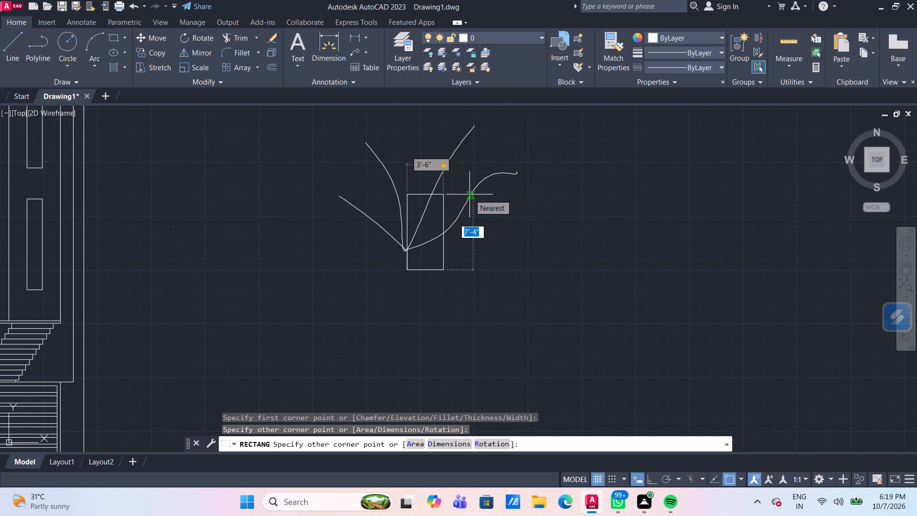
text(7')
key(Return)
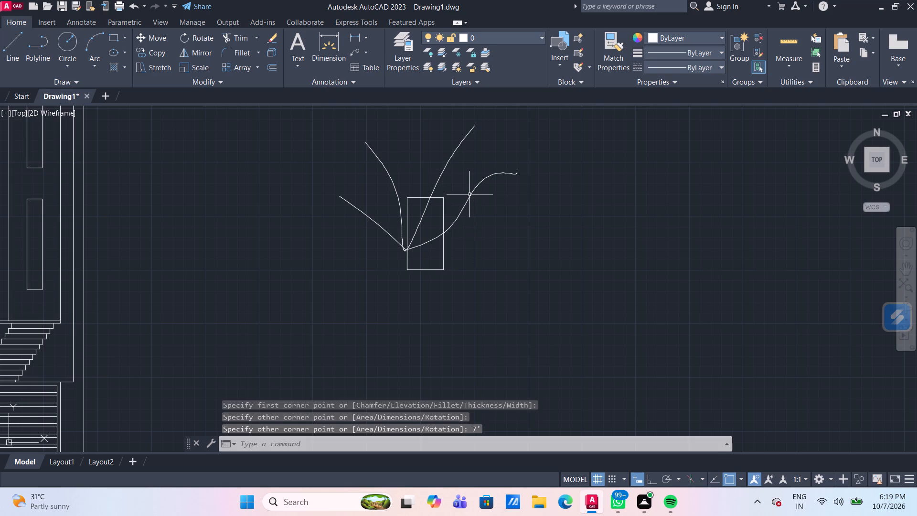
Move the rectangle by its bottom edge's midpoint onto the lower end of the stem.
scroll(437, 276, up, 1)
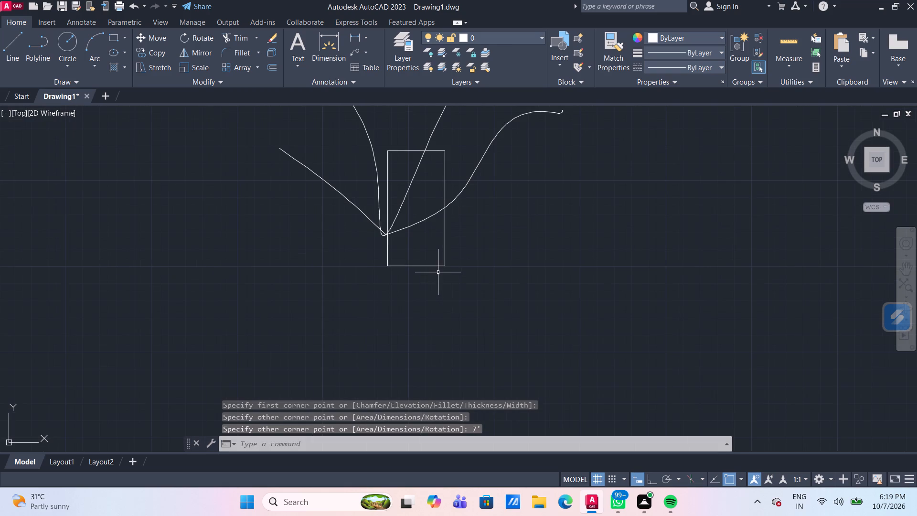
click(449, 275)
click(435, 256)
key(m)
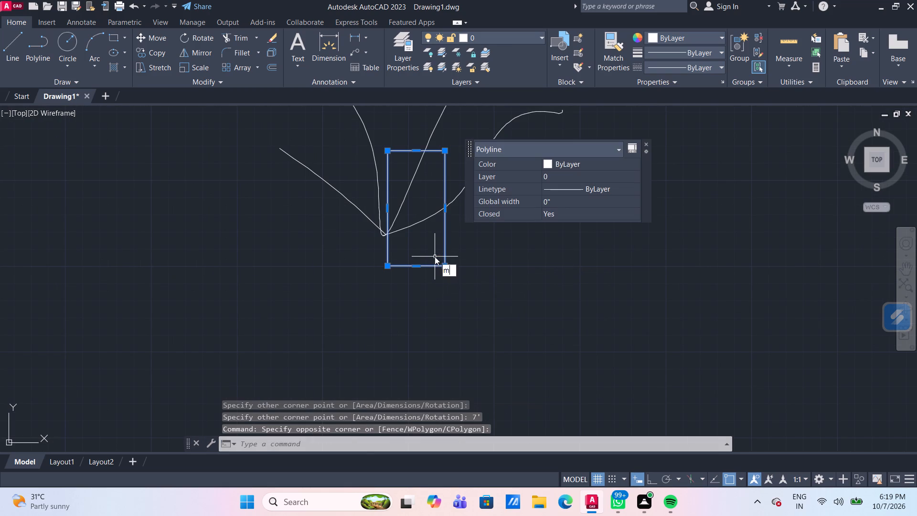
key(Return)
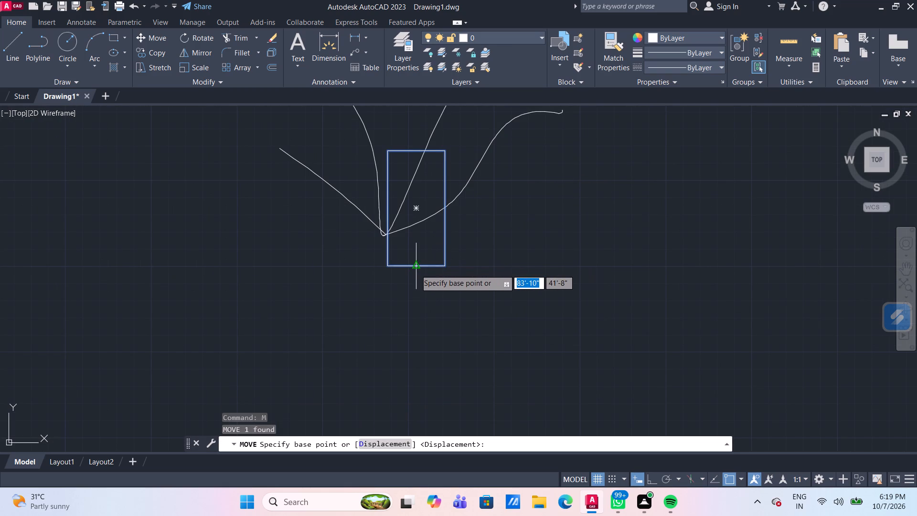
click(416, 269)
click(391, 263)
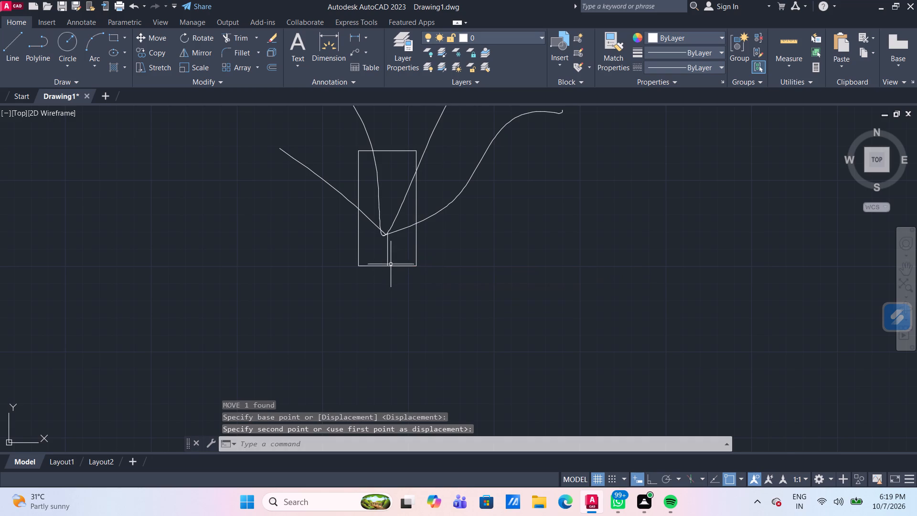
key(Escape)
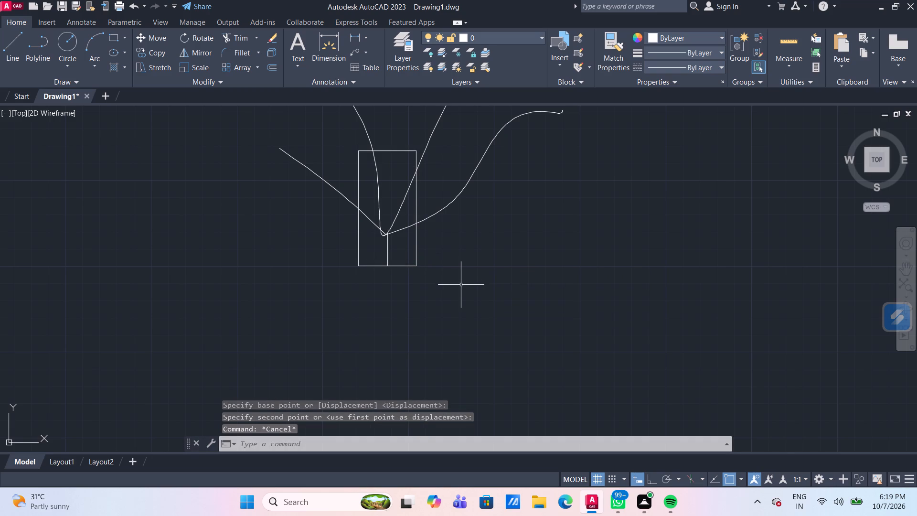
Trim the V's rounded bottom and the overshooting ends of the right-hand splines back to the stem.
scroll(405, 221, up, 2)
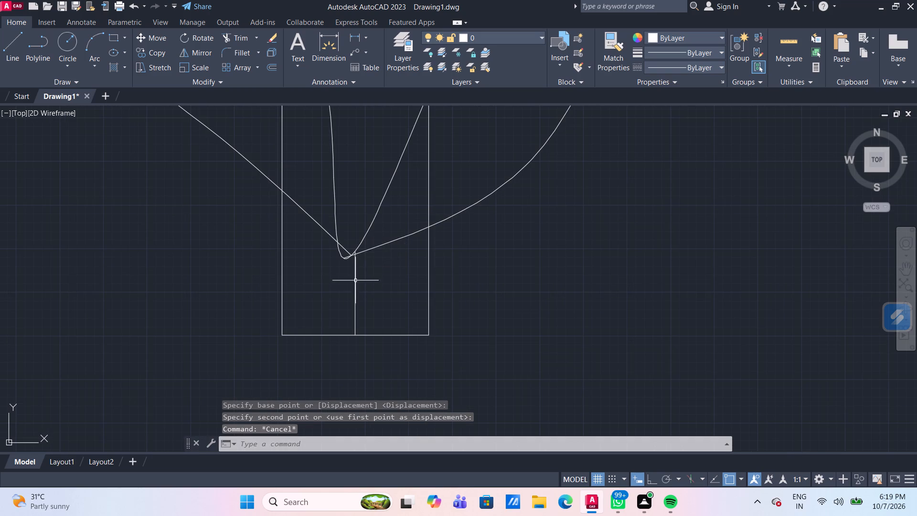
scroll(355, 280, up, 1)
middle_drag(366, 284, 387, 288)
scroll(340, 263, up, 1)
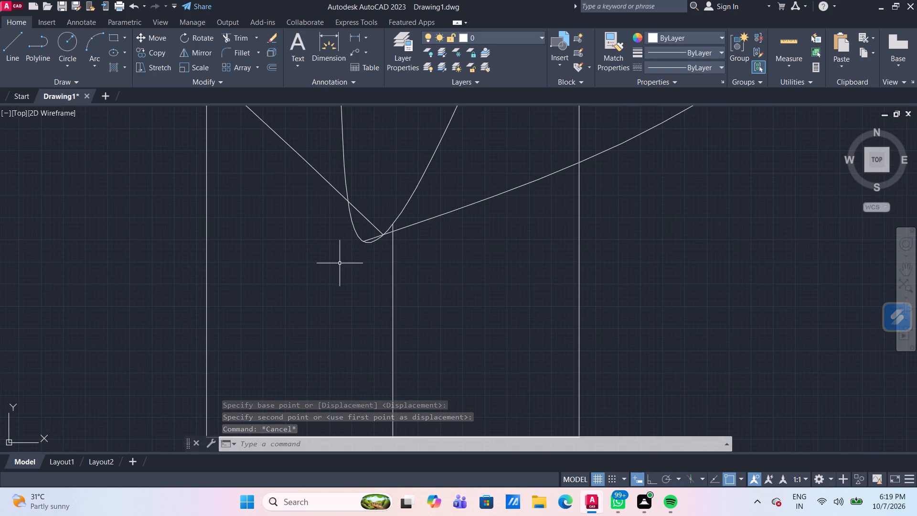
text(tr)
key(Return)
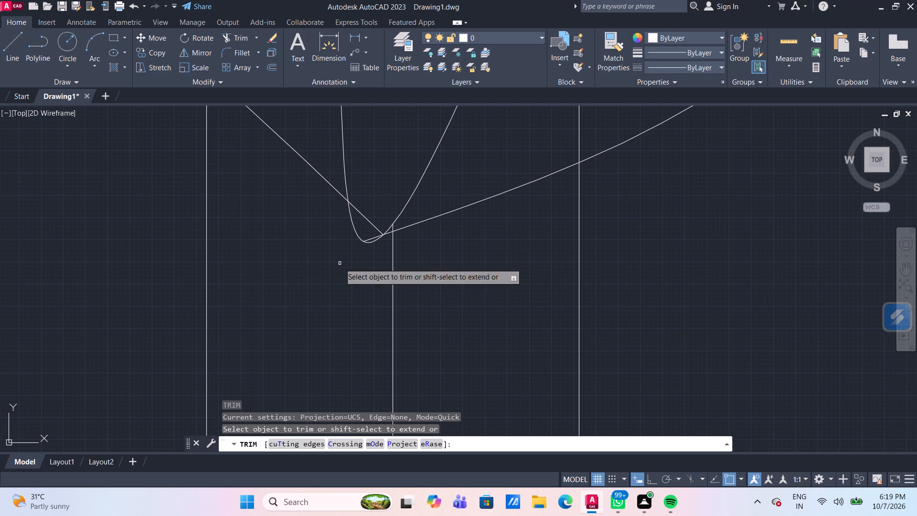
click(357, 230)
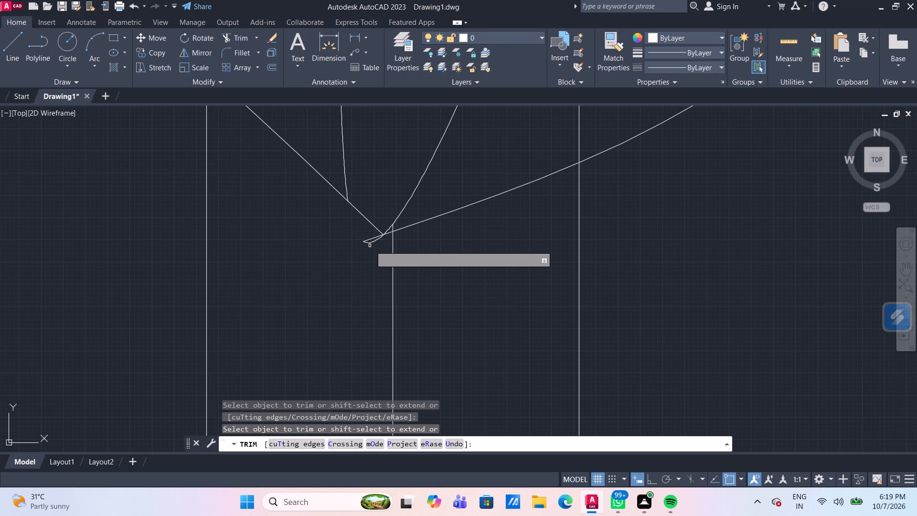
click(374, 243)
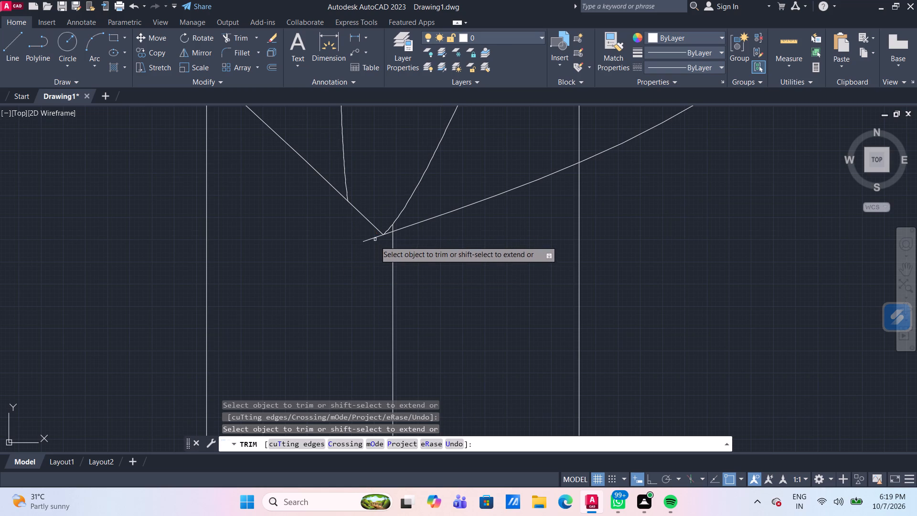
click(372, 239)
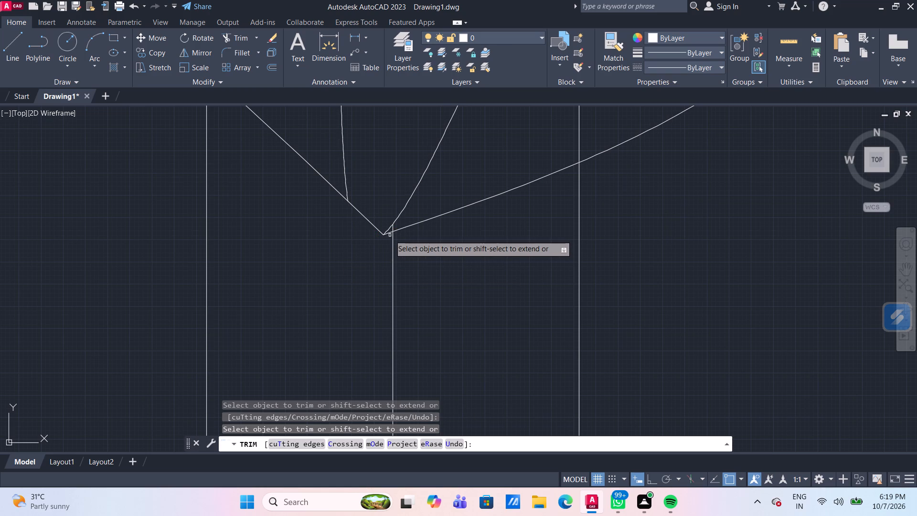
click(389, 235)
click(385, 231)
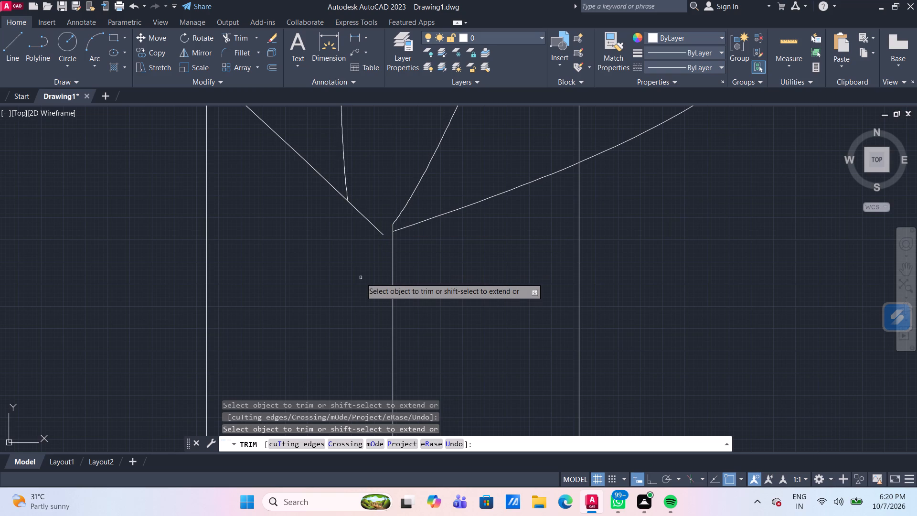
key(Escape)
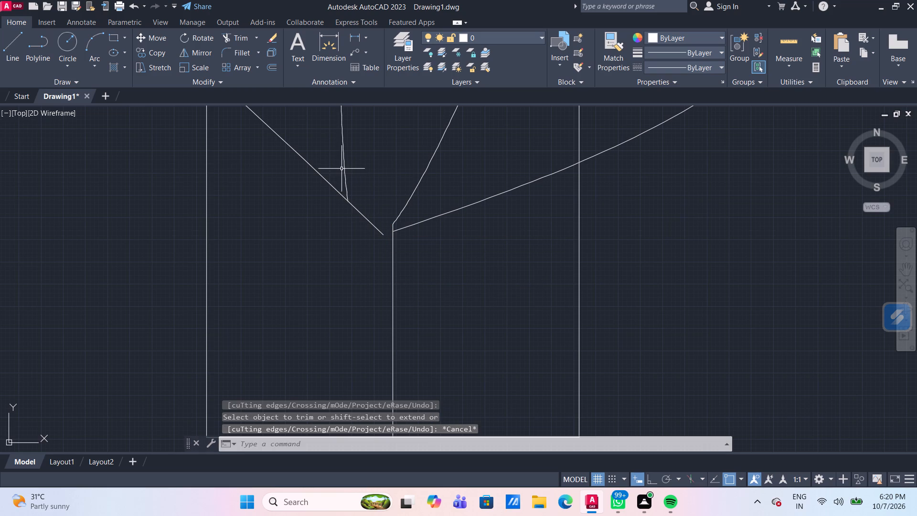
Stretch the lower end of the inner left spline to the point where the outer right spline meets the stem.
click(345, 171)
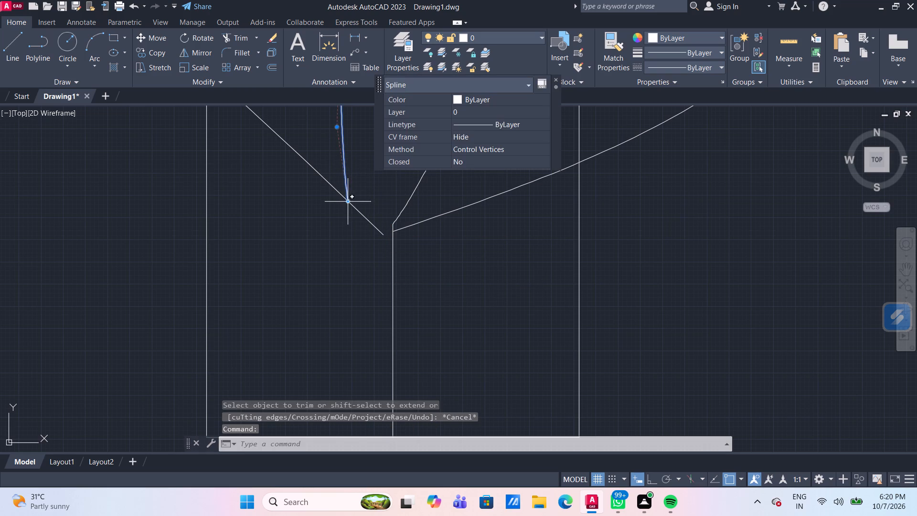
click(349, 201)
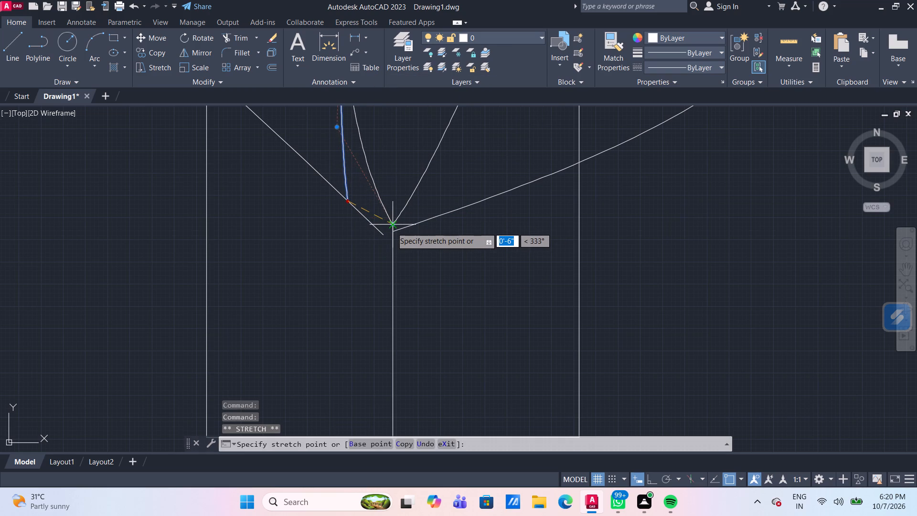
click(392, 232)
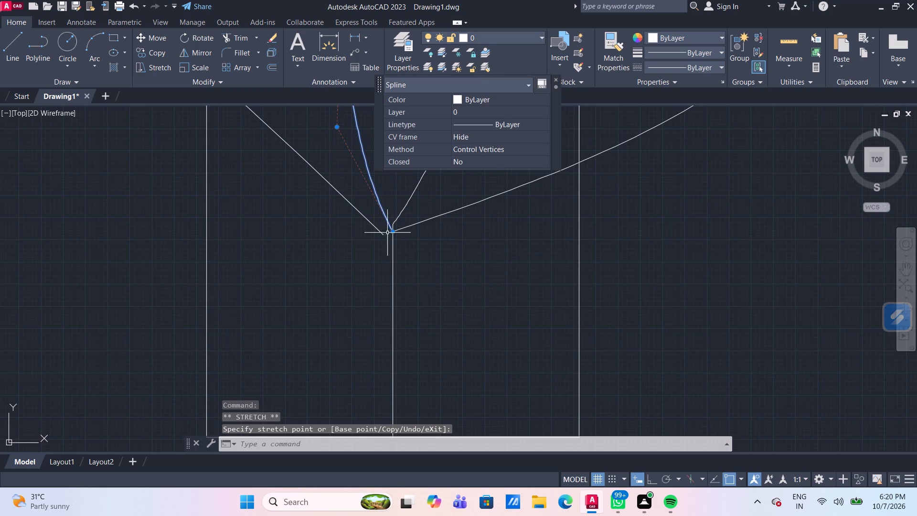
key(Escape)
scroll(379, 245, up, 2)
scroll(380, 243, down, 3)
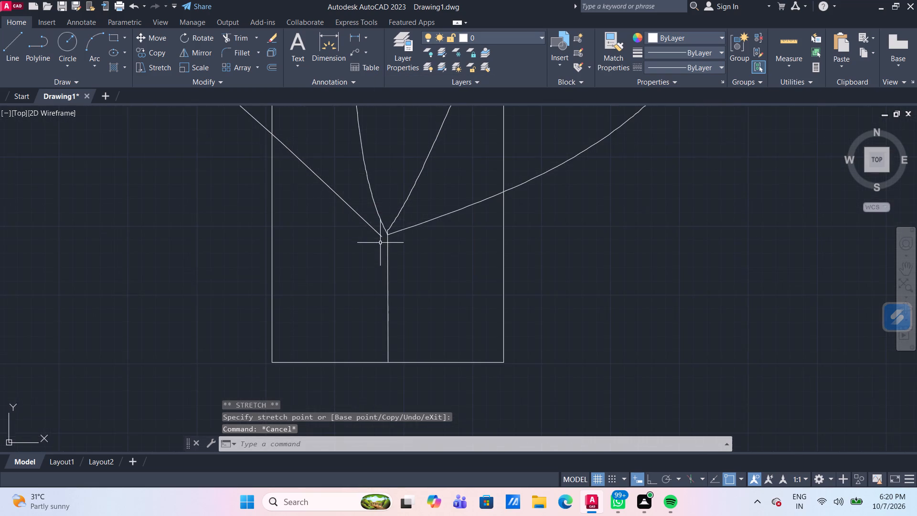
scroll(380, 243, down, 2)
scroll(378, 241, up, 1)
scroll(377, 240, down, 2)
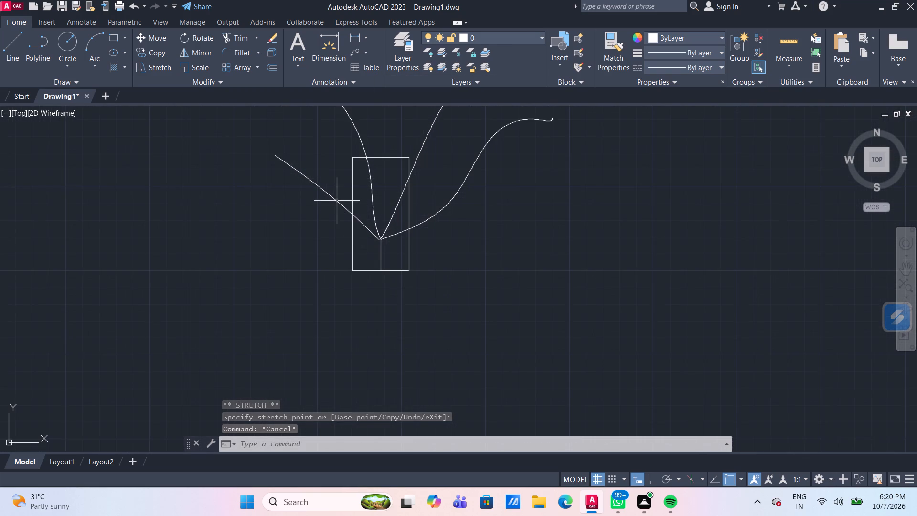
Stretch the lower end of the outer left spline onto the stem where the other splines meet.
scroll(337, 200, up, 1)
click(391, 252)
scroll(395, 260, up, 3)
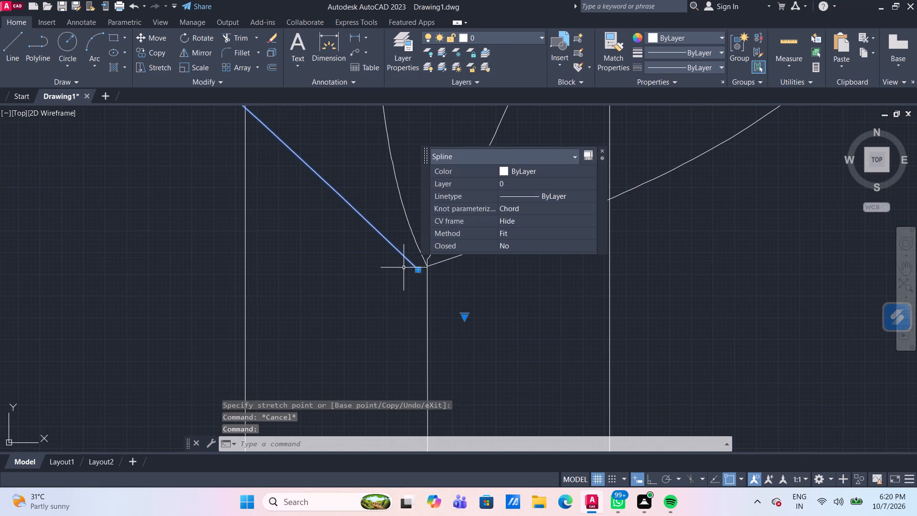
click(418, 270)
click(429, 269)
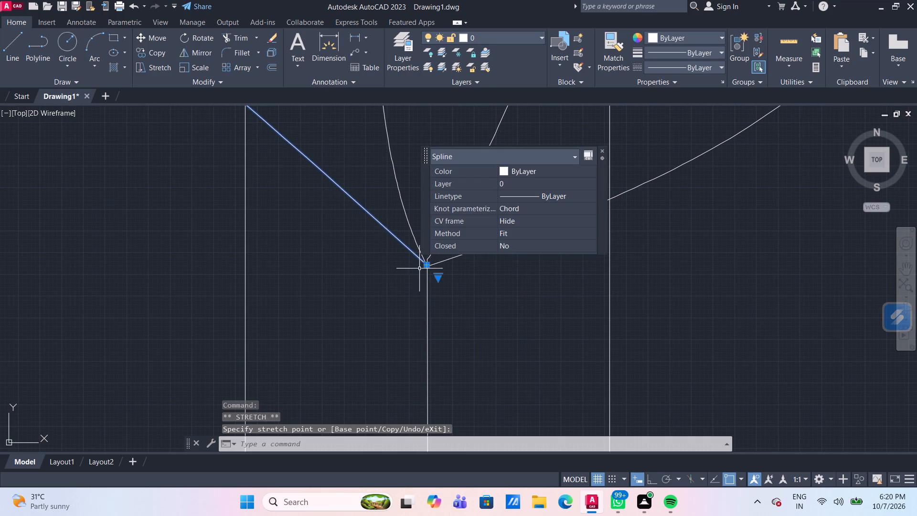
key(Escape)
scroll(374, 271, down, 2)
scroll(355, 219, down, 2)
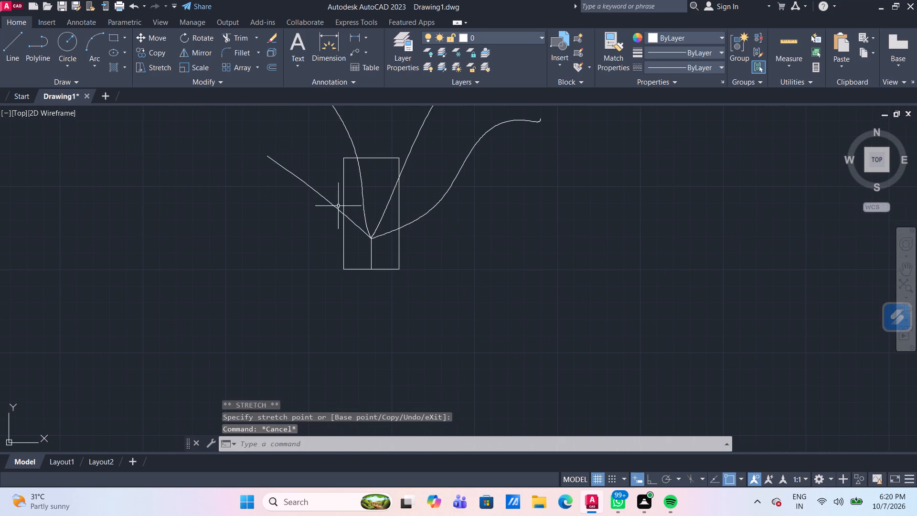
Stretch the inner right spline's control vertex just above the junction upward to straighten its base, then deselect it.
click(410, 153)
scroll(396, 200, up, 1)
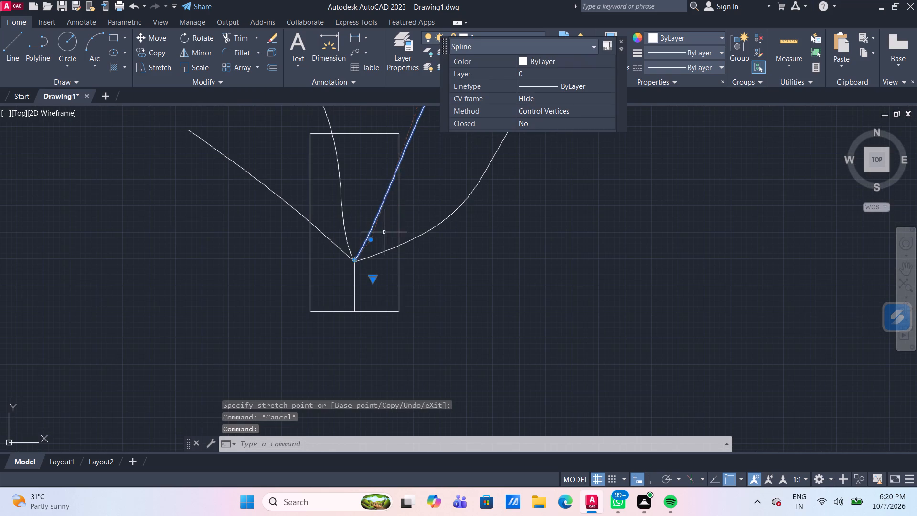
click(372, 239)
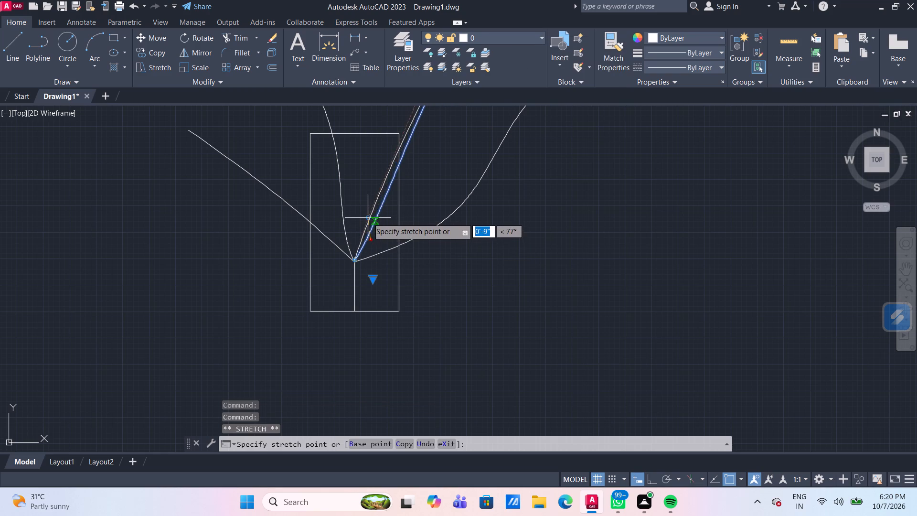
click(370, 204)
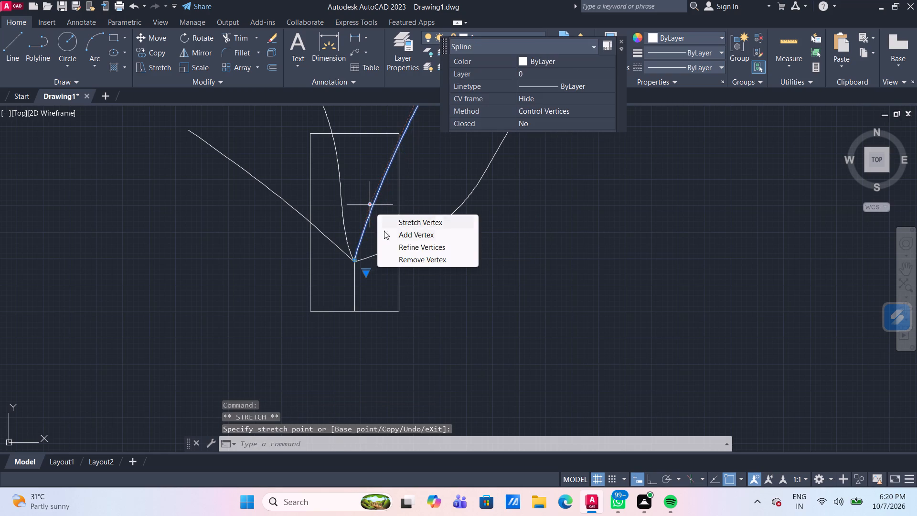
key(Escape)
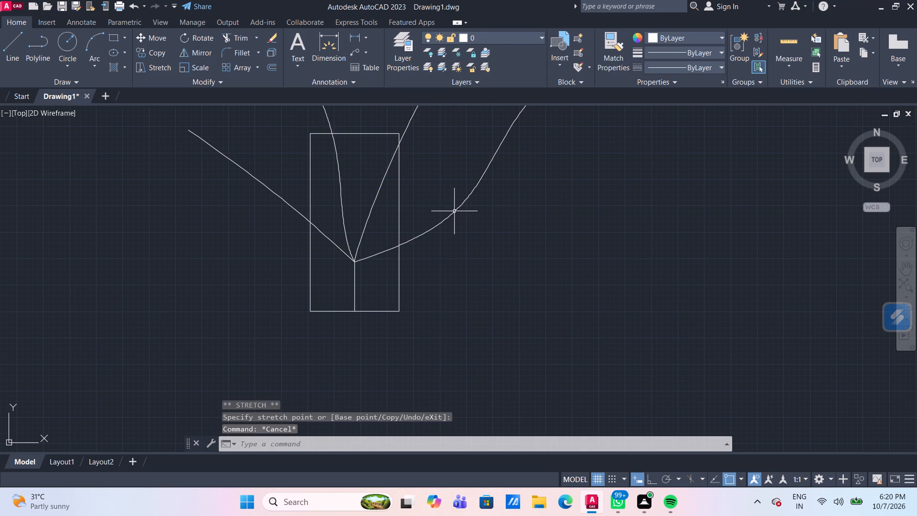
Stretch the outer right spline's control vertex nearest the junction about 3' upward and slightly outward.
click(455, 211)
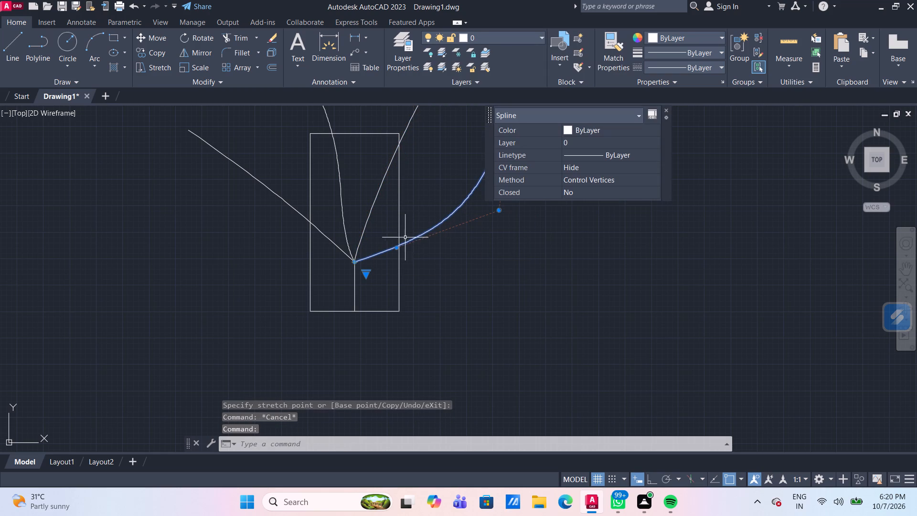
click(398, 247)
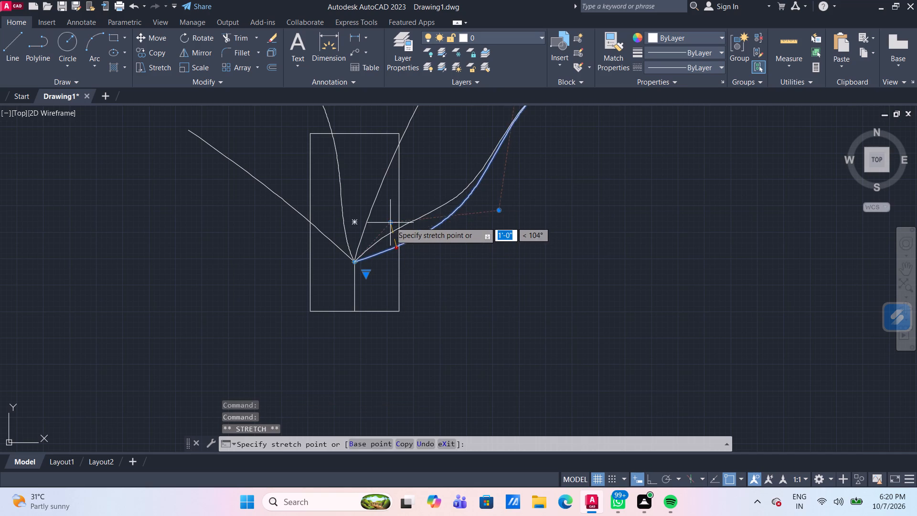
click(424, 174)
key(Escape)
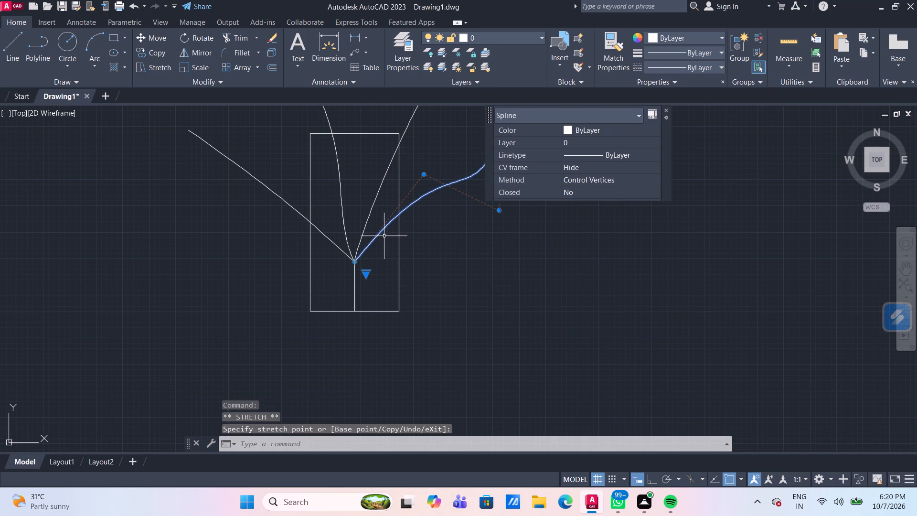
Stretch the outer left spline's middle point less than 1' upward and inward to bow the curve, then deselect the splines.
click(292, 207)
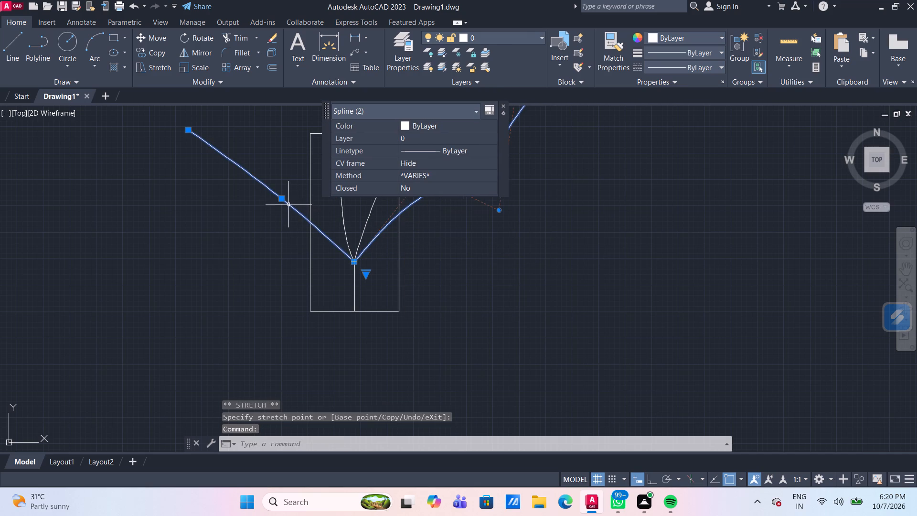
click(282, 199)
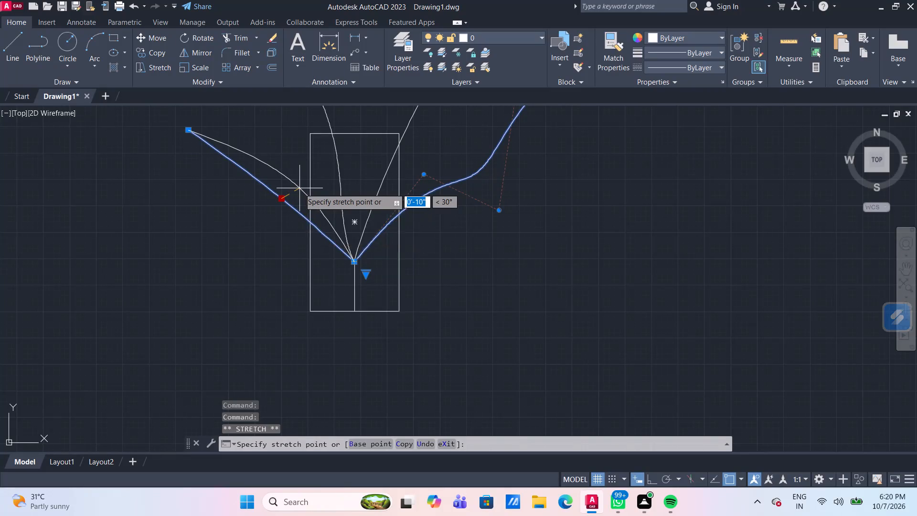
click(295, 190)
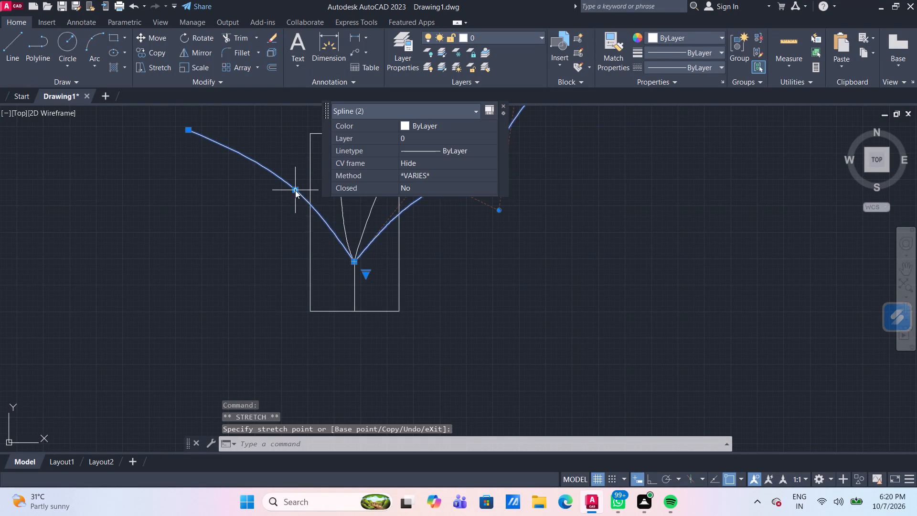
key(Escape)
key(Escape)
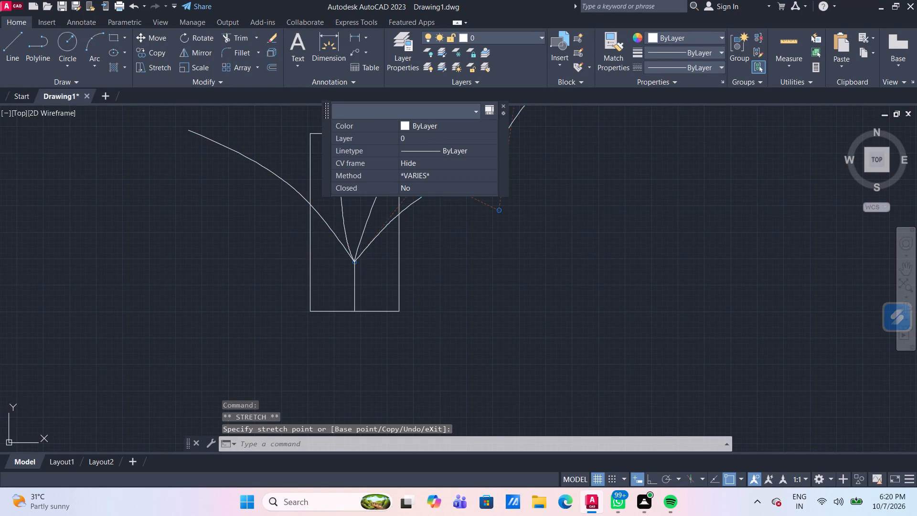
Offset the plant's vertical stem line 4" to each side.
middle_drag(519, 288, 517, 332)
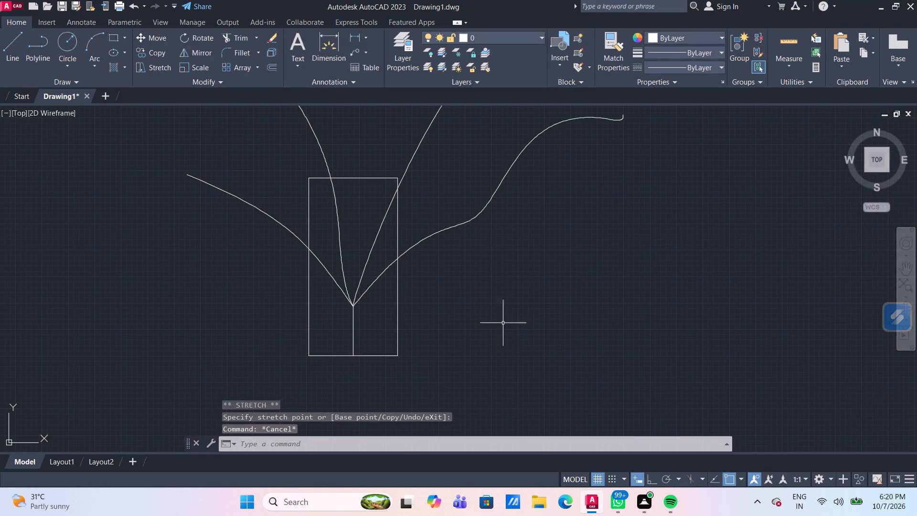
scroll(356, 330, up, 1)
middle_drag(368, 327, 370, 292)
scroll(368, 290, up, 1)
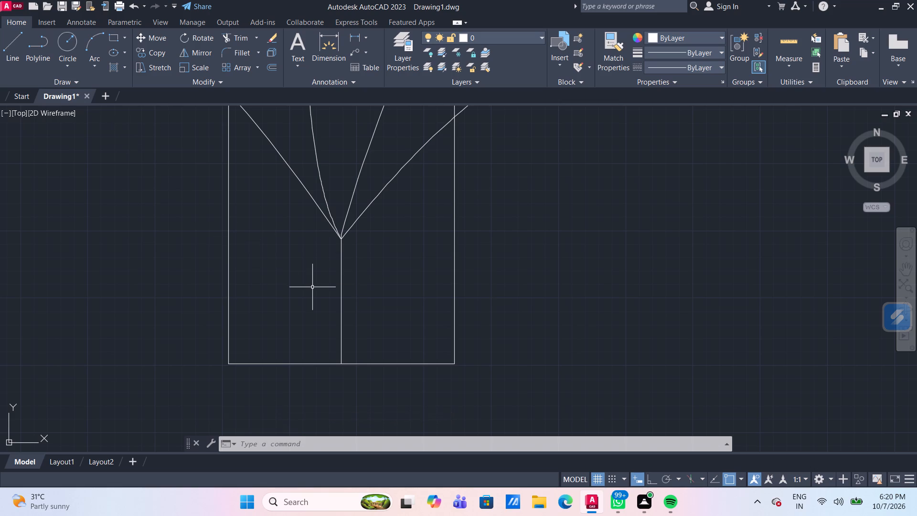
key(o)
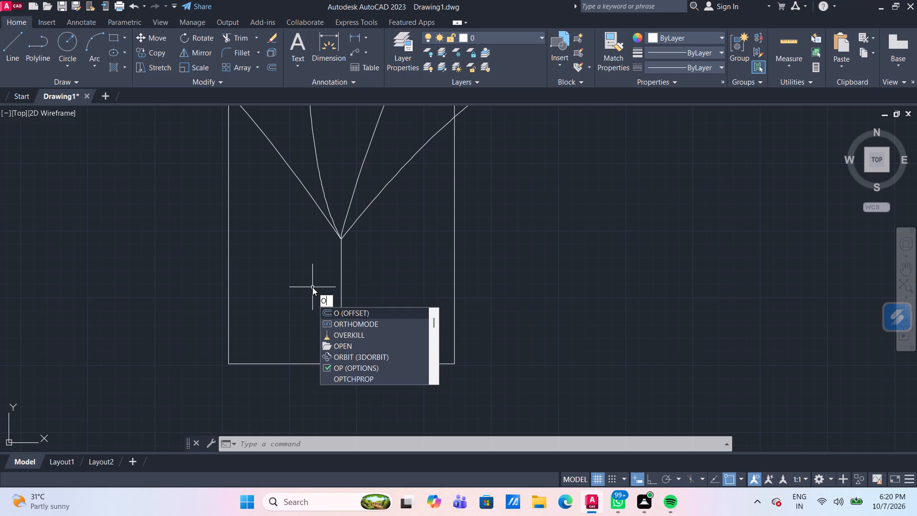
key(Return)
key(Return)
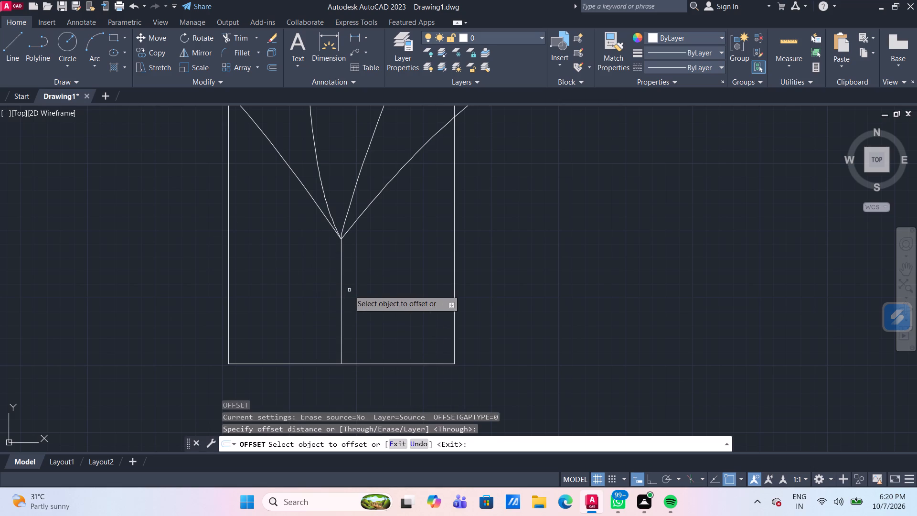
click(340, 286)
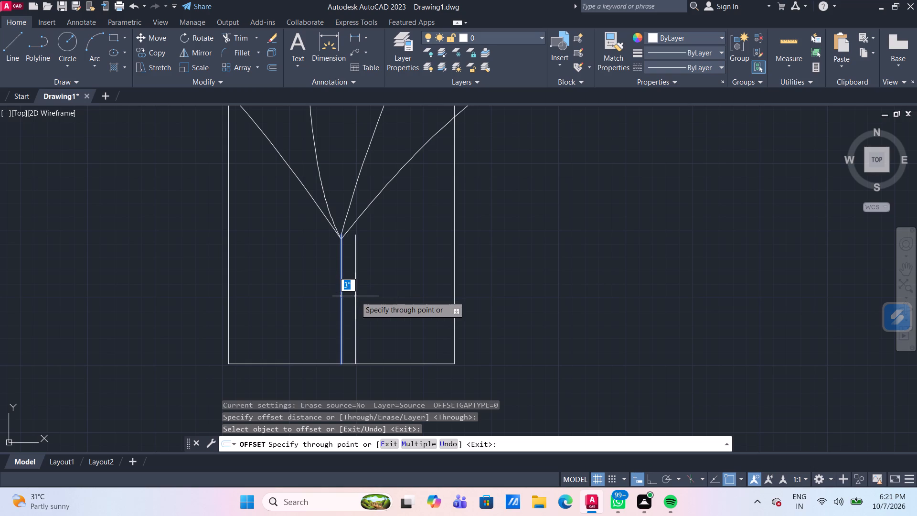
text(4")
key(Return)
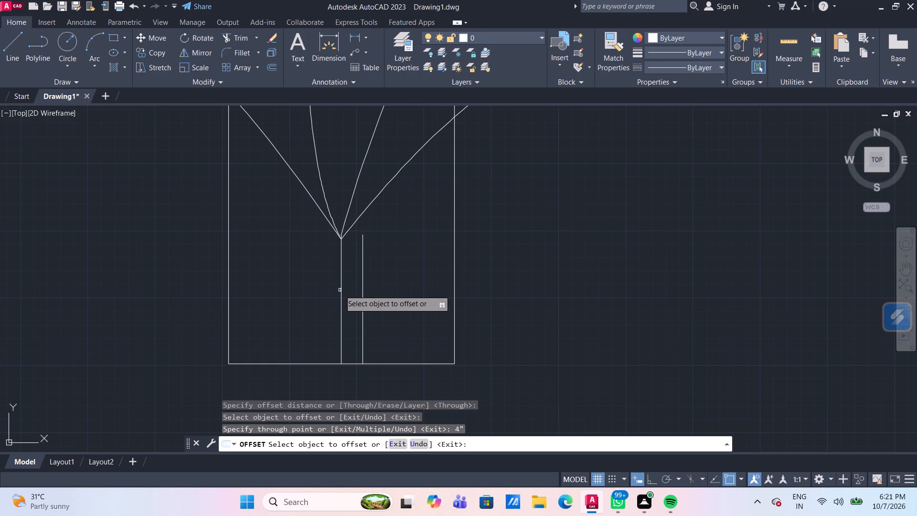
click(340, 290)
text(4")
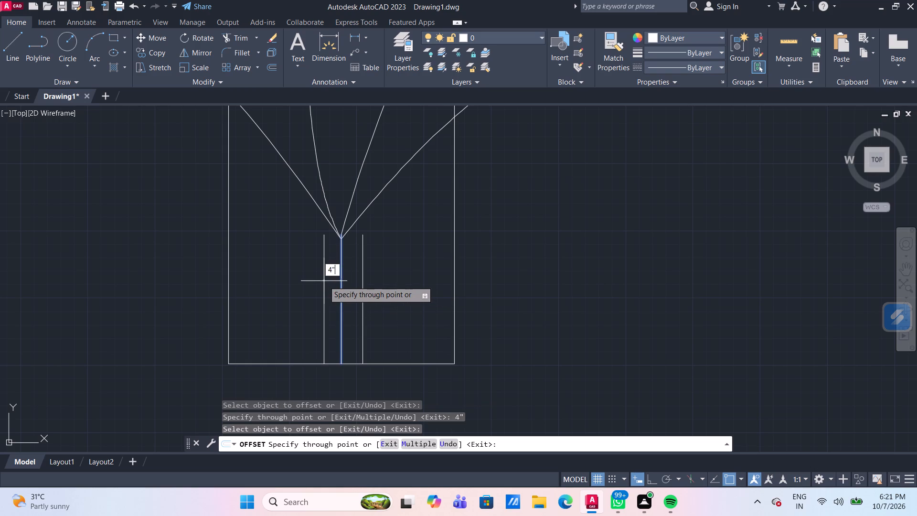
key(Return)
scroll(324, 280, down, 5)
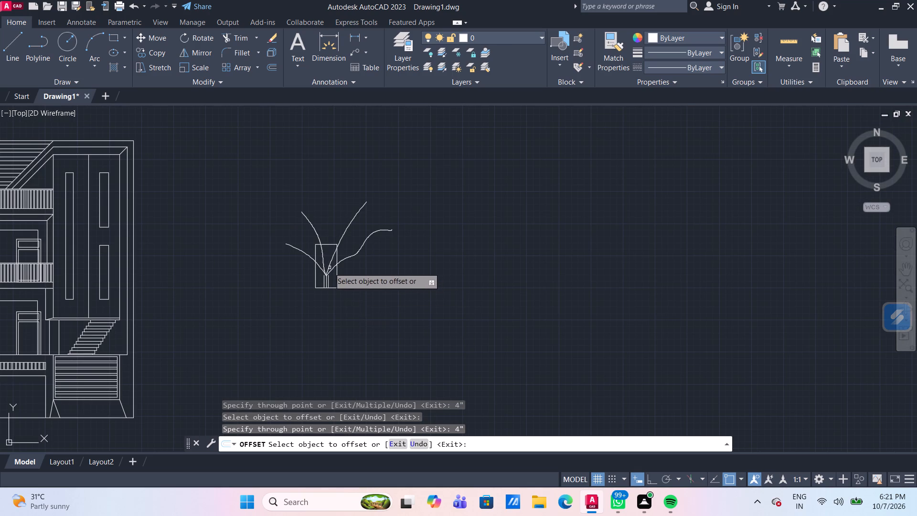
scroll(327, 268, up, 4)
scroll(332, 328, up, 1)
middle_drag(346, 335, 354, 296)
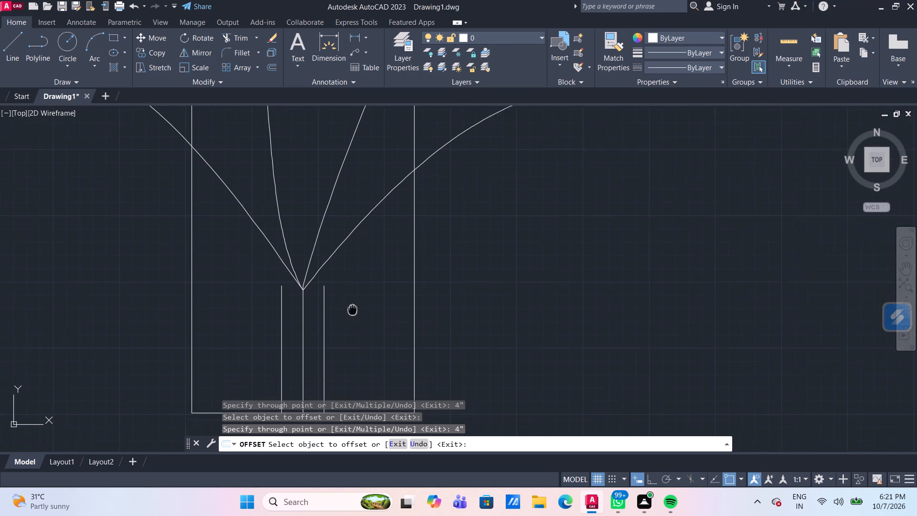
middle_drag(354, 296, 354, 290)
scroll(354, 290, up, 1)
key(Escape)
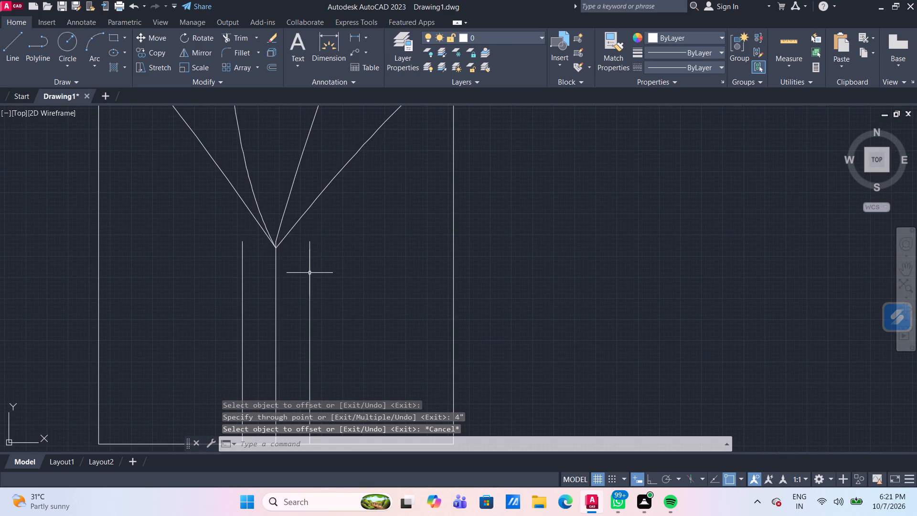
Stretch the upper ends of the two offset stem lines inward onto the adjacent outer splines, tapering the stem.
click(309, 272)
click(311, 244)
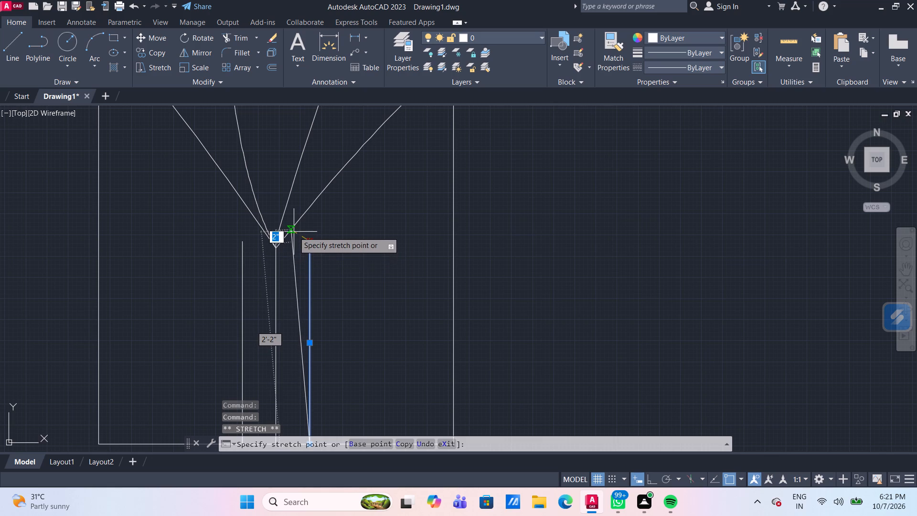
click(294, 232)
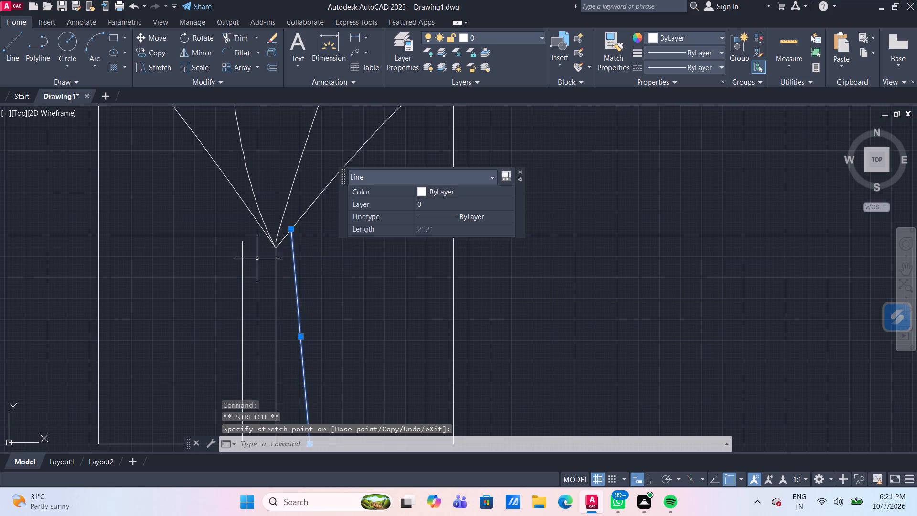
key(Escape)
click(241, 274)
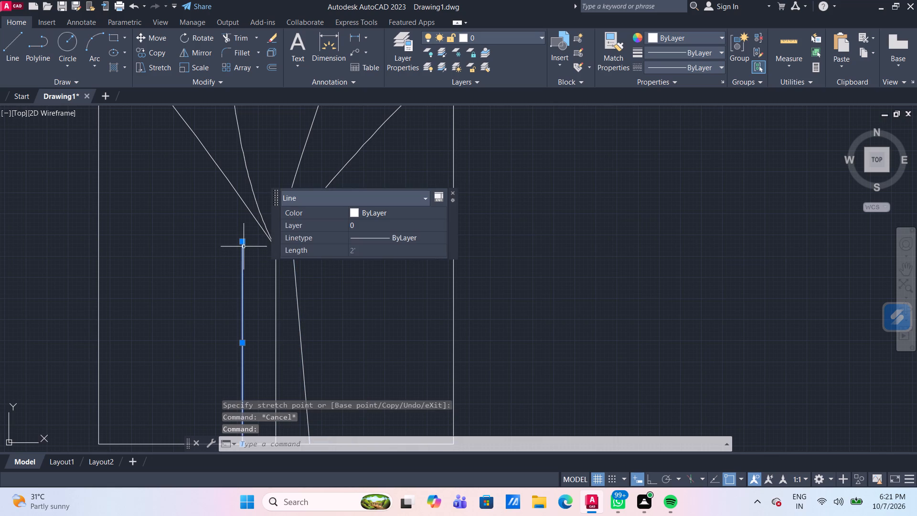
click(242, 240)
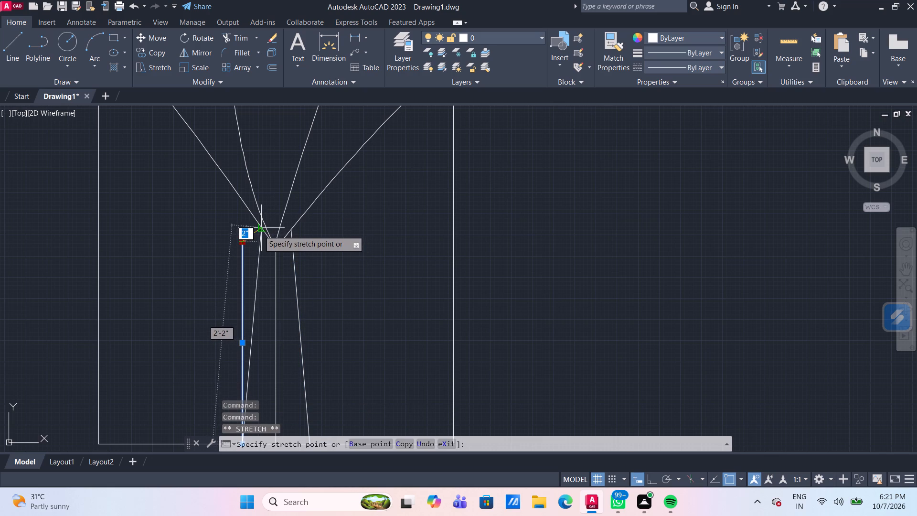
click(261, 228)
key(Escape)
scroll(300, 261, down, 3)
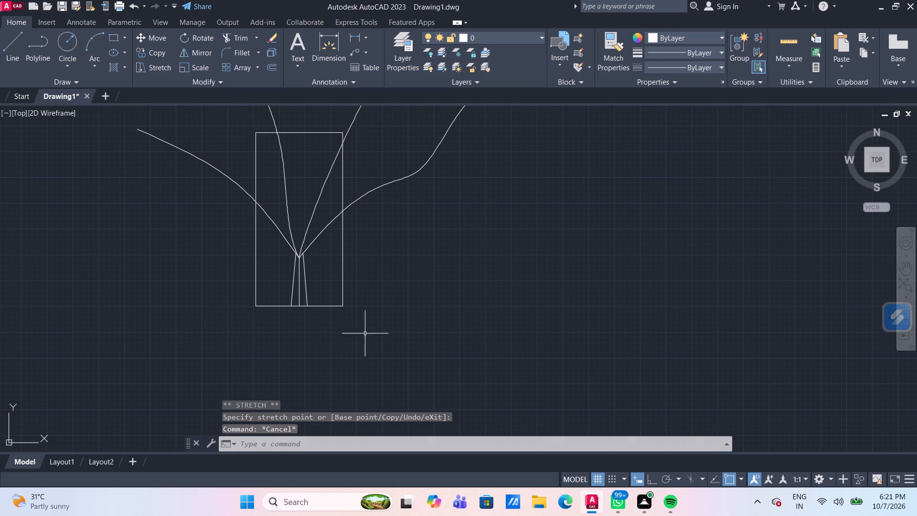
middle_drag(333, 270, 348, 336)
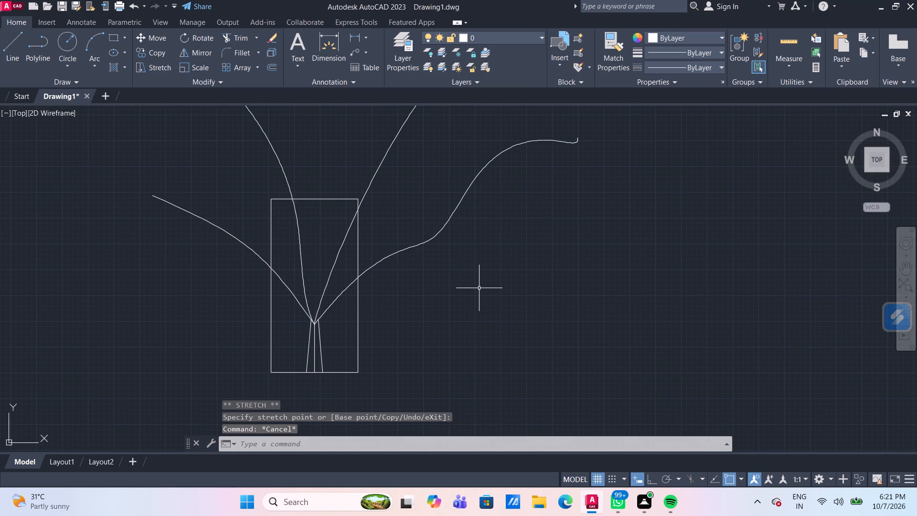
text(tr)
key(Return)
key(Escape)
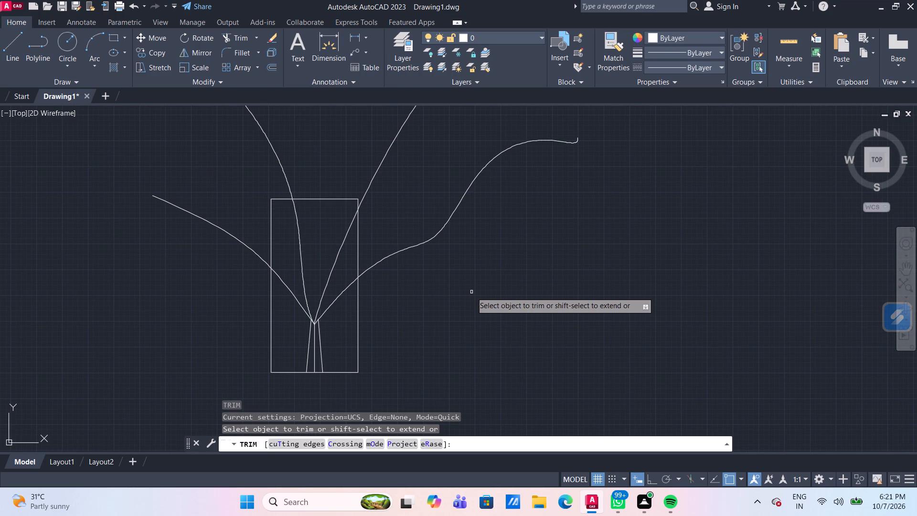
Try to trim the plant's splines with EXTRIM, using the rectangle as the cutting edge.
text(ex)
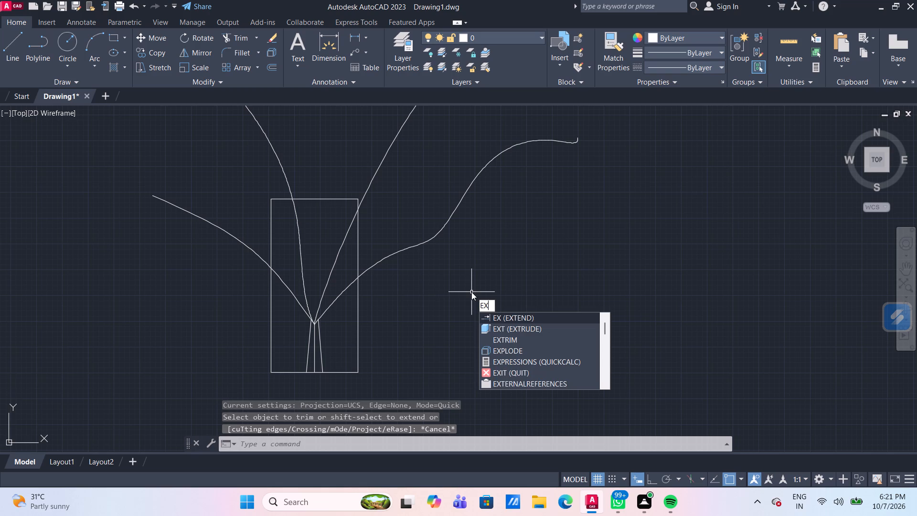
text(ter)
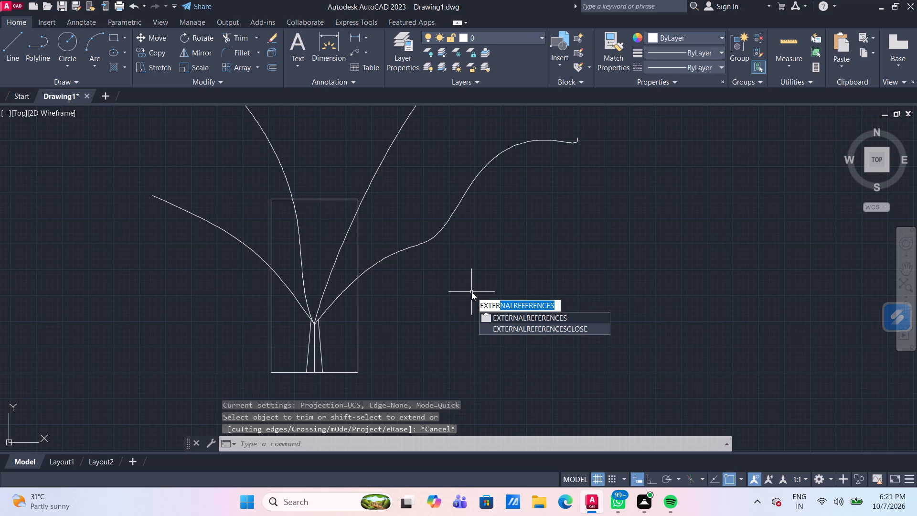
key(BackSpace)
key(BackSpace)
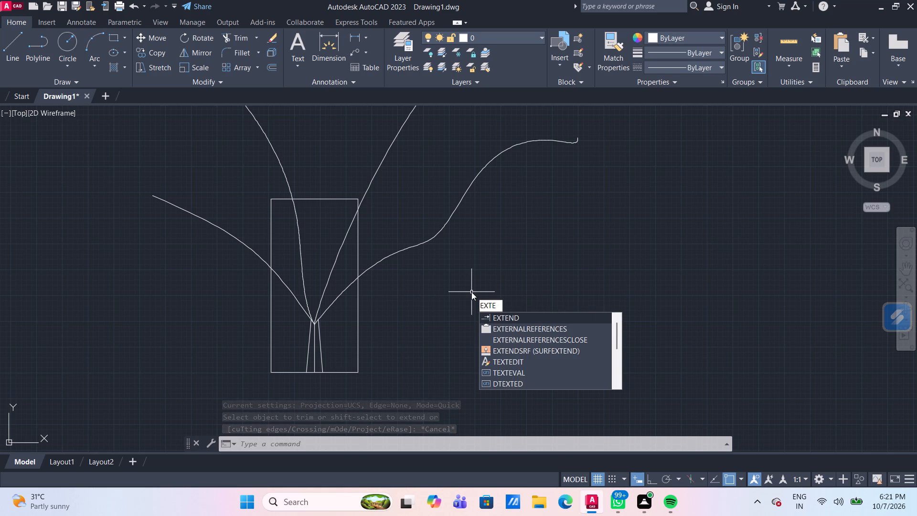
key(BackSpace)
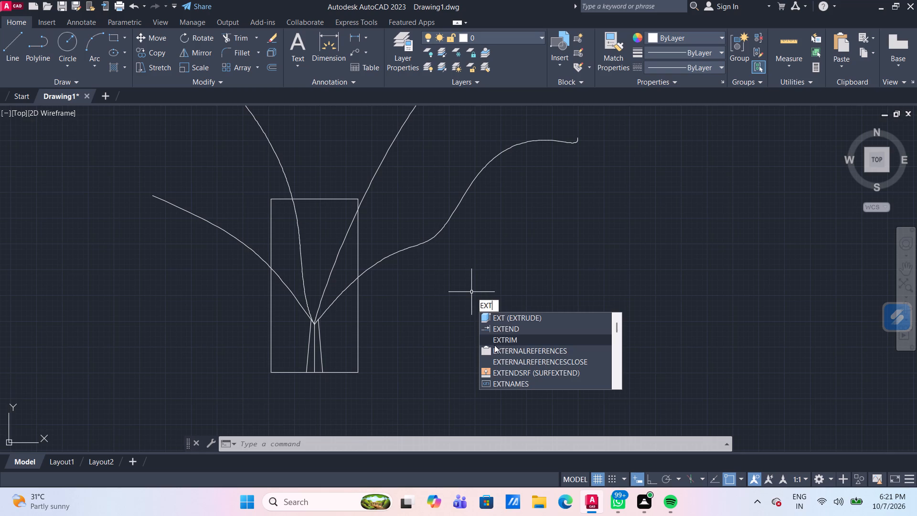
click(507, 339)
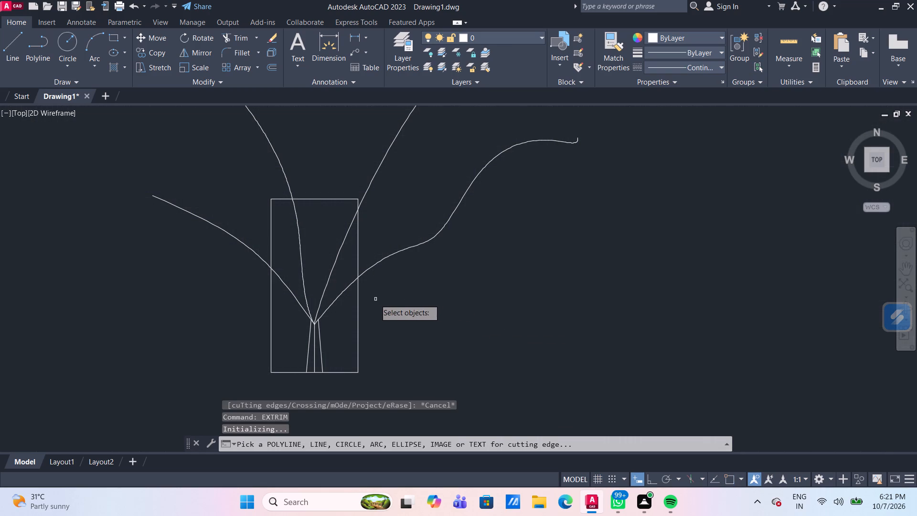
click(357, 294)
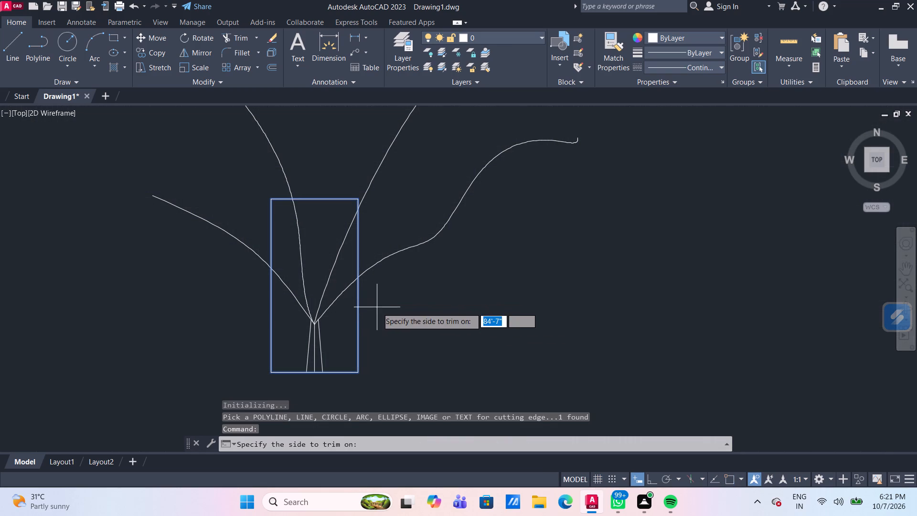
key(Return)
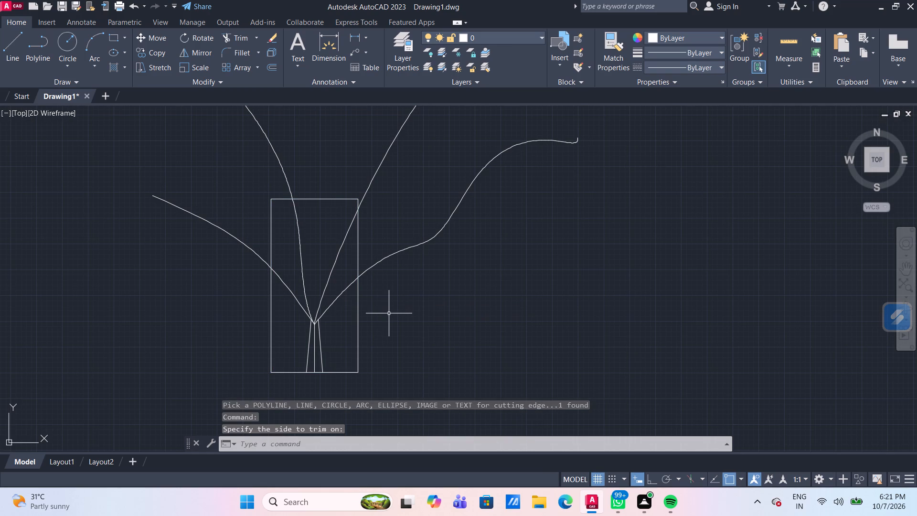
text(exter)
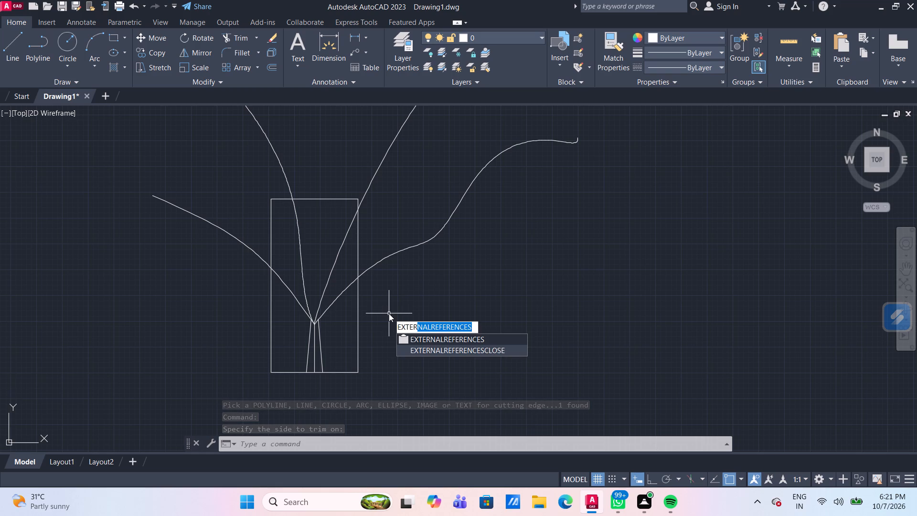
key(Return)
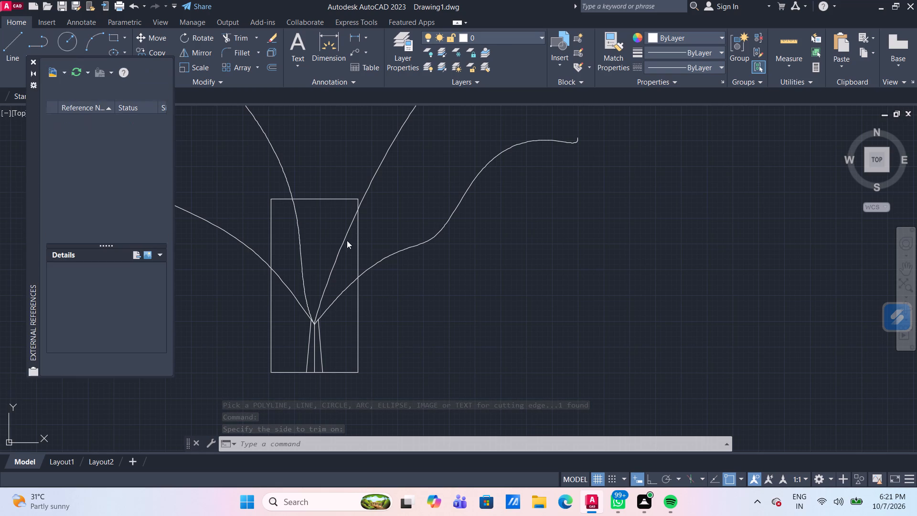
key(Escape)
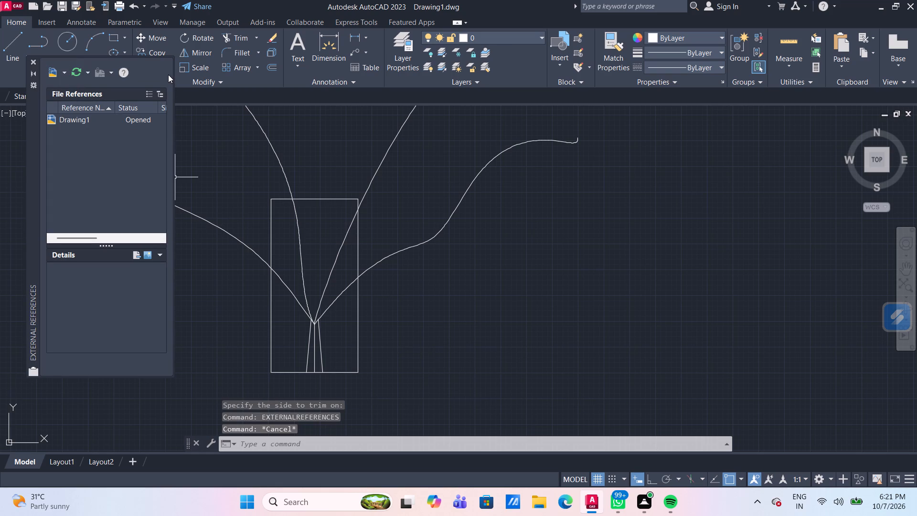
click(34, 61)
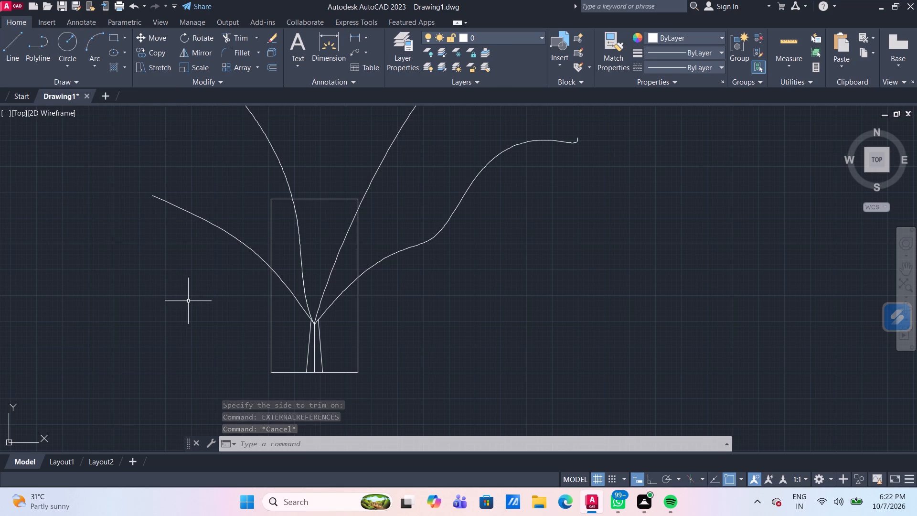
Trim away the plant's splines outside the rectangle with EXTRIM, using the rectangle as the cutting edge.
text(ext)
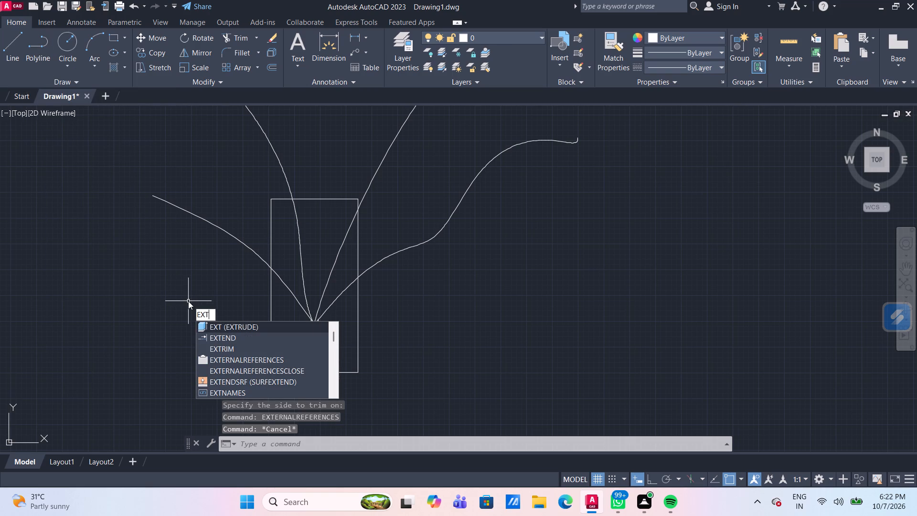
click(225, 350)
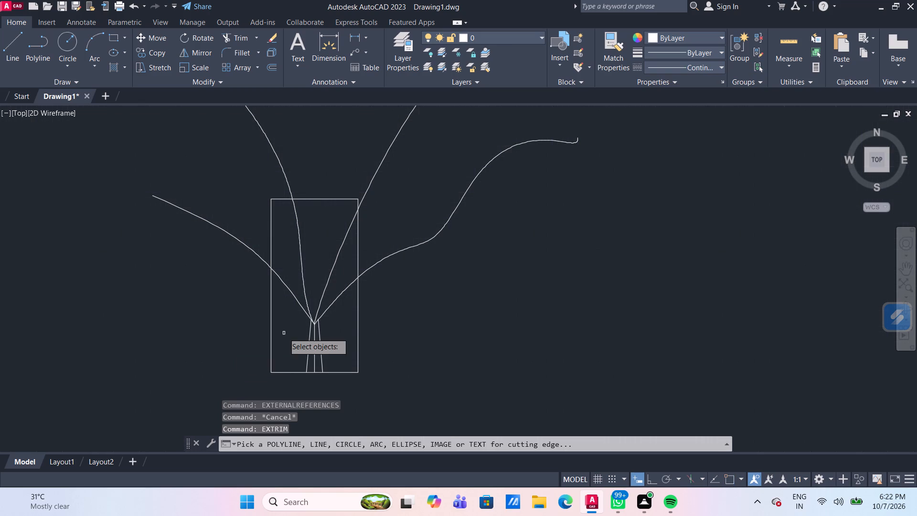
click(270, 316)
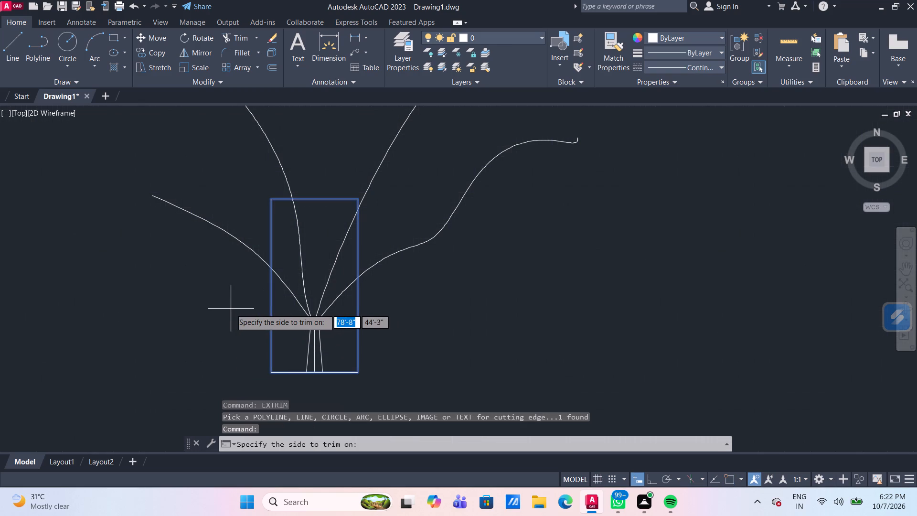
key(Return)
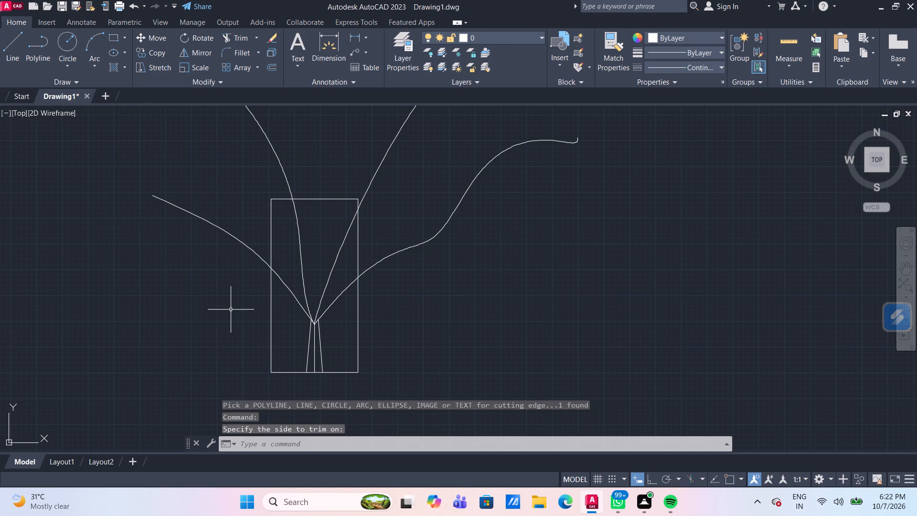
click(270, 238)
key(Return)
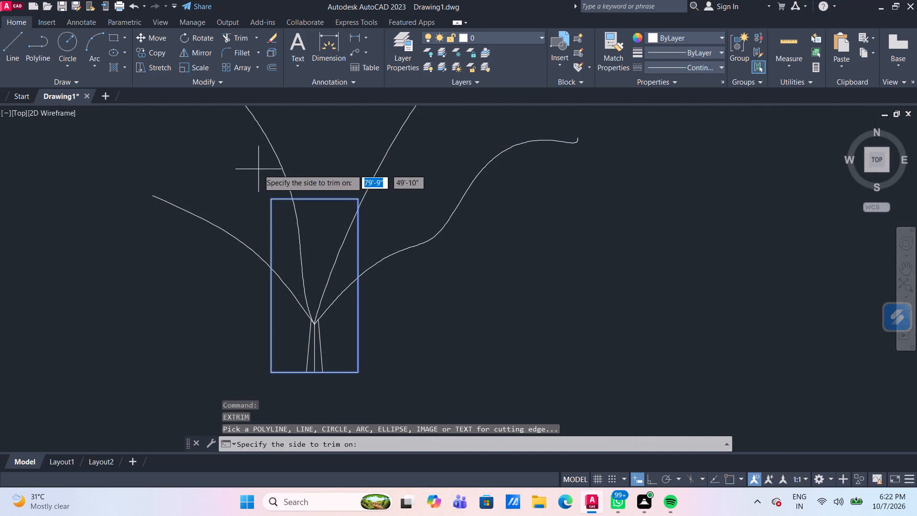
click(271, 200)
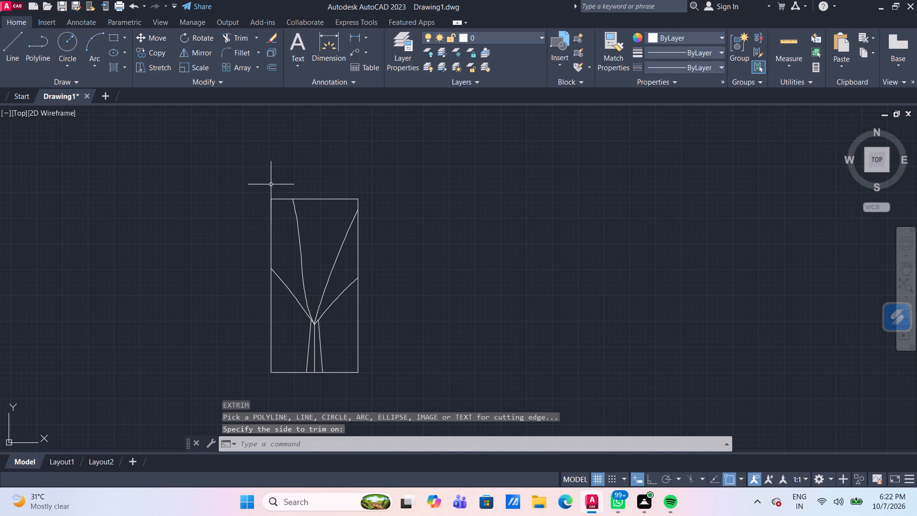
key(Escape)
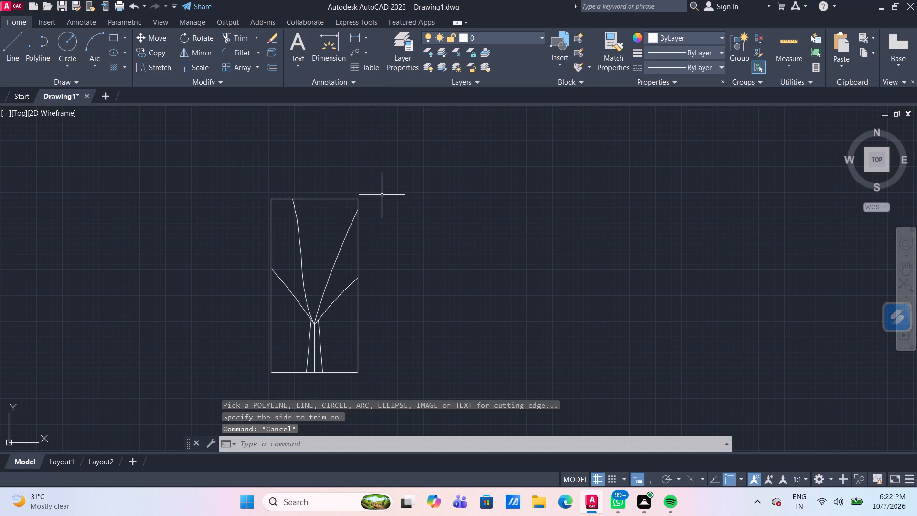
Draw a leaf line about 2" long from the right stem line's upper end, sloping outward about 8° below horizontal.
scroll(309, 333, up, 2)
scroll(365, 295, up, 1)
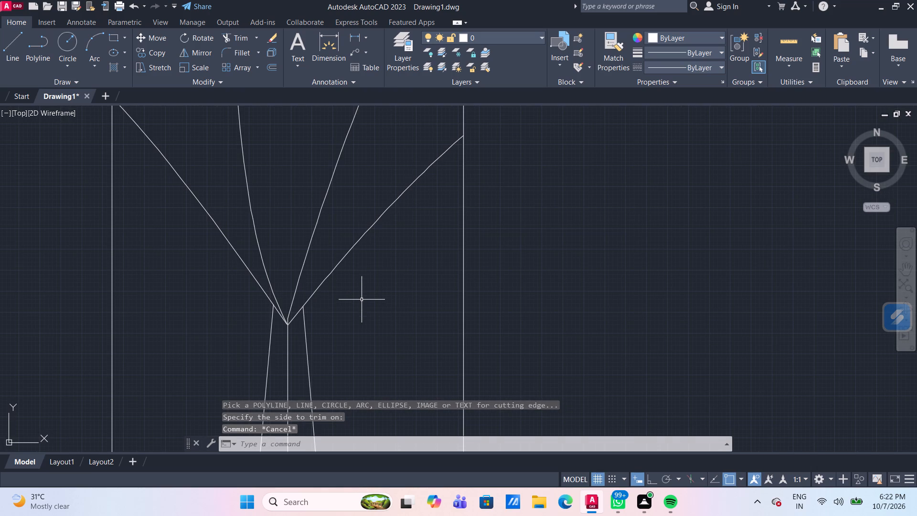
scroll(353, 303, down, 2)
middle_drag(350, 302, 316, 301)
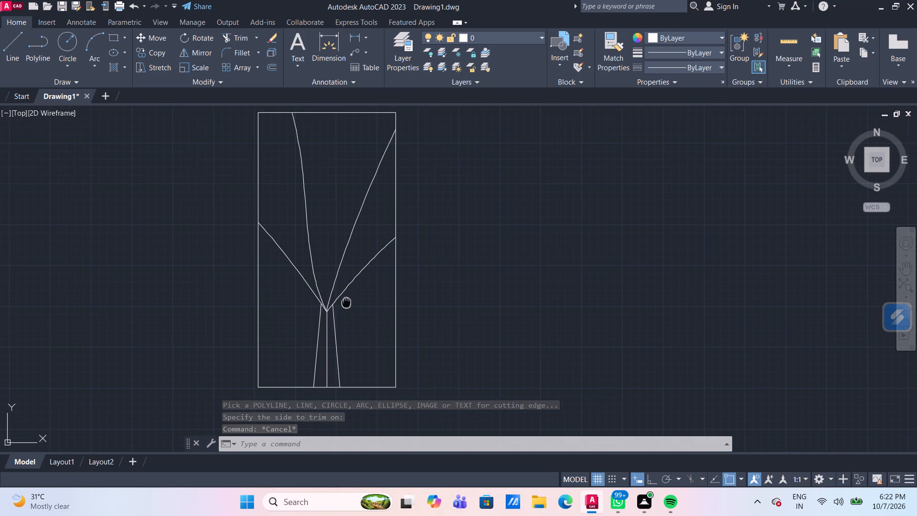
middle_drag(316, 301, 294, 298)
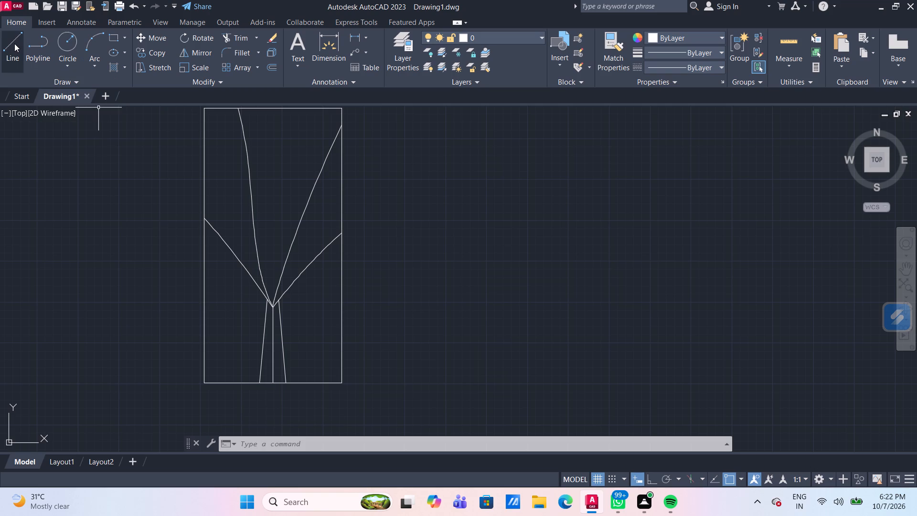
click(14, 43)
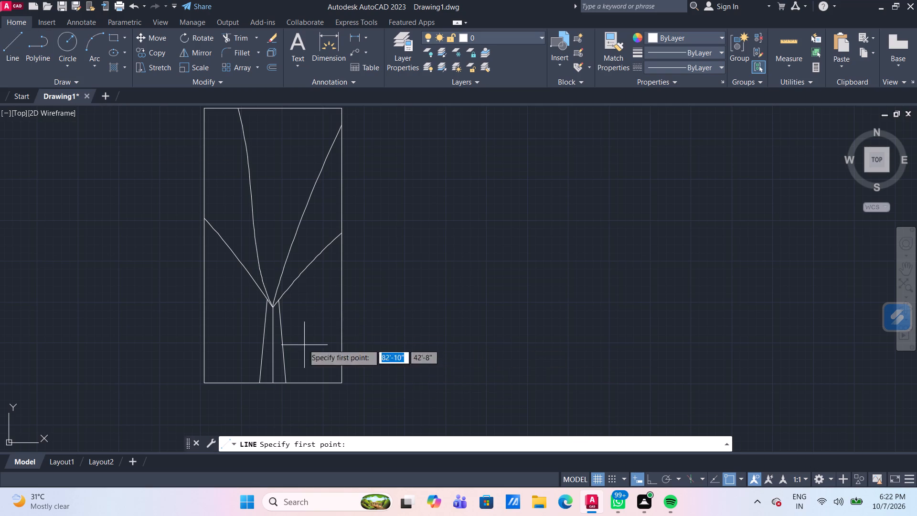
scroll(268, 289, up, 4)
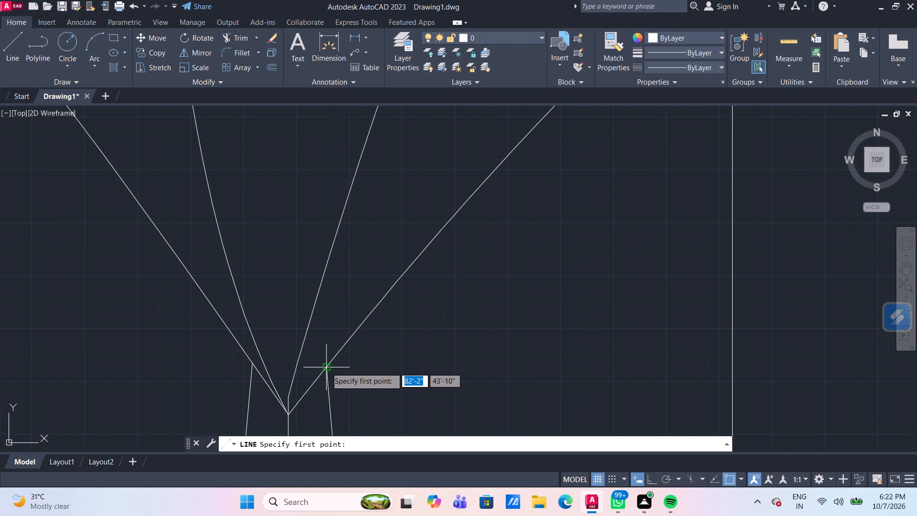
click(326, 367)
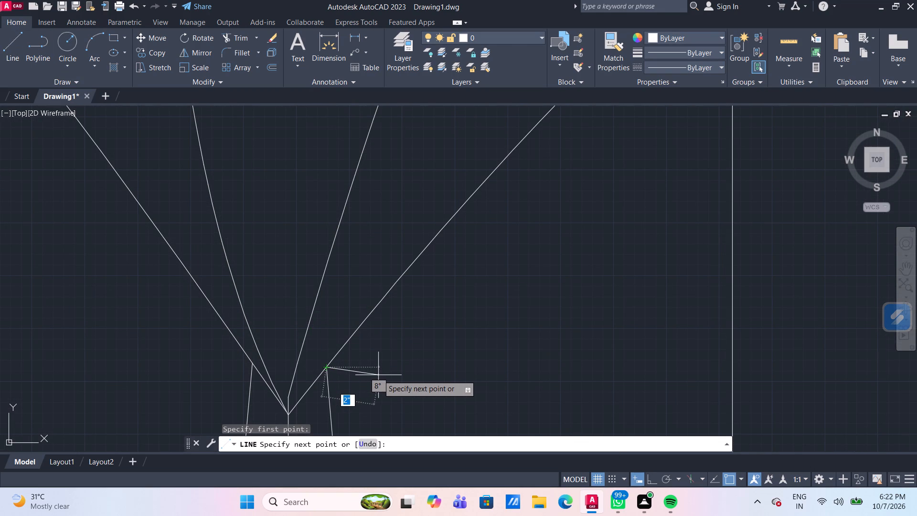
click(378, 375)
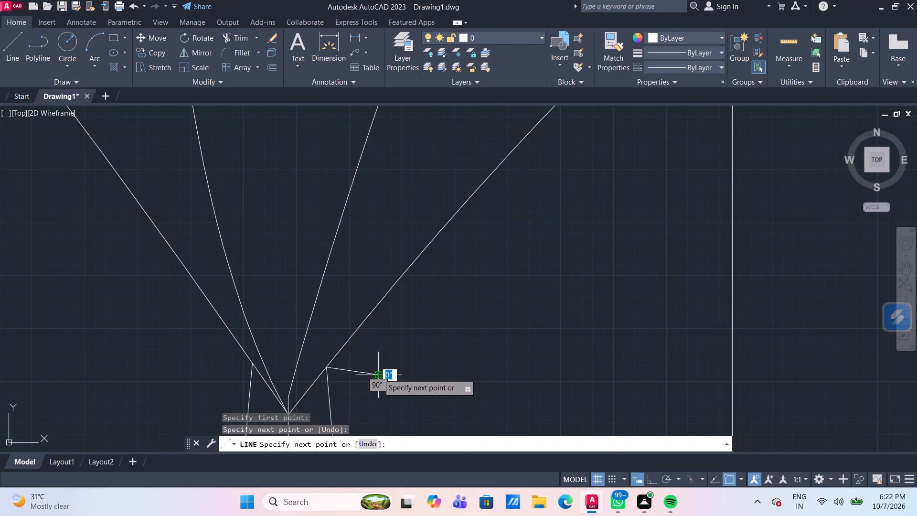
key(Escape)
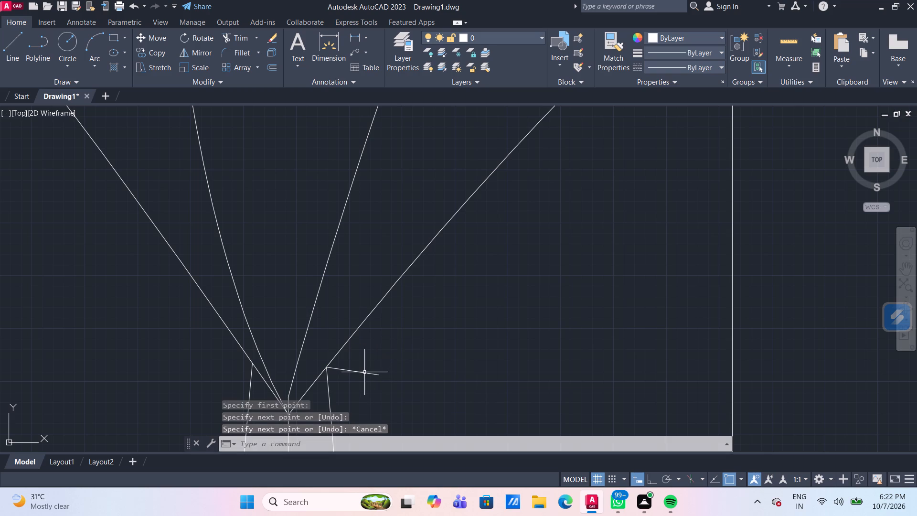
Path-array the short leaf line along the plant's outer right spline with 1" spacing between items.
click(362, 372)
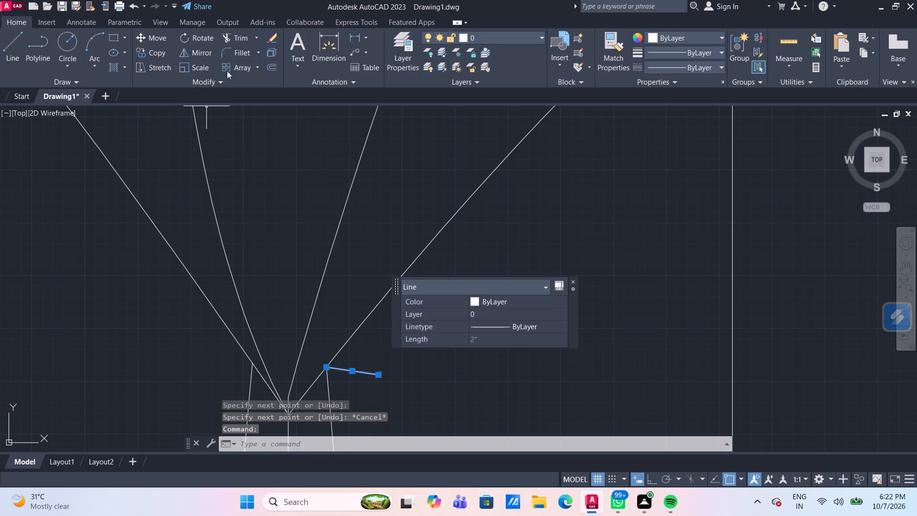
click(255, 72)
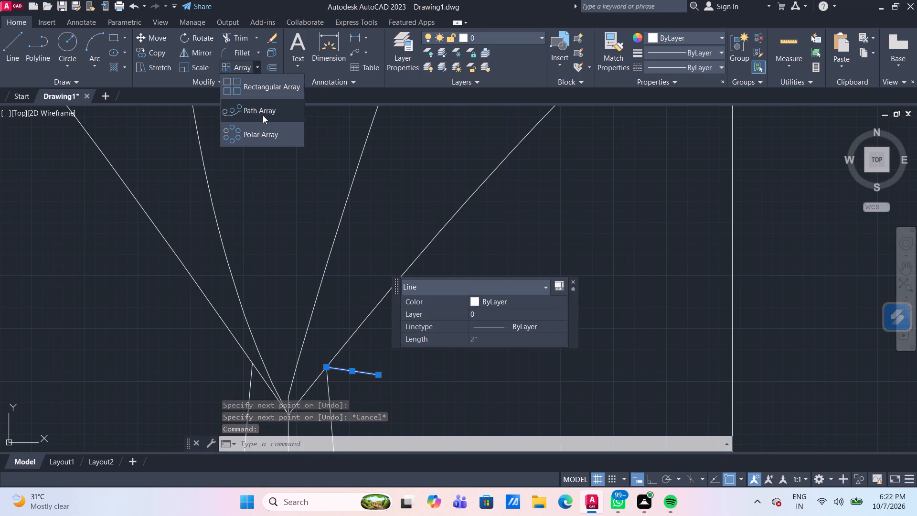
click(263, 114)
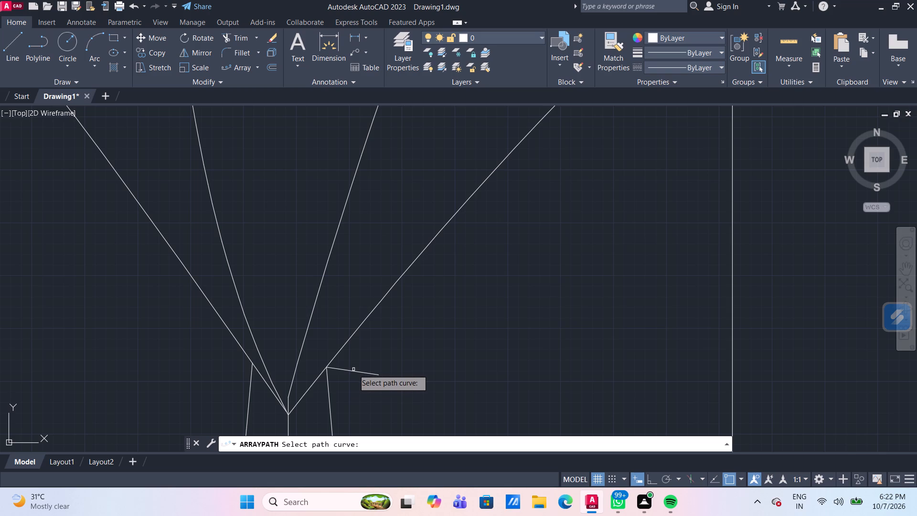
click(353, 371)
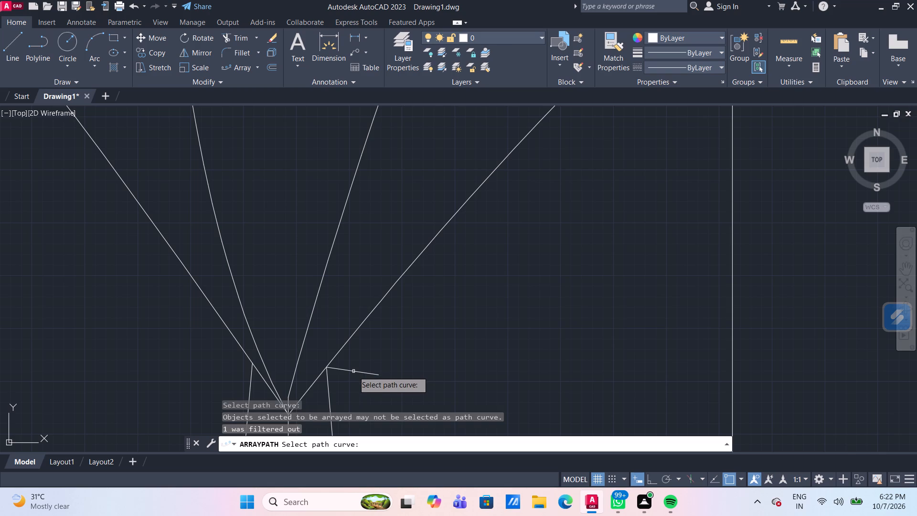
click(341, 349)
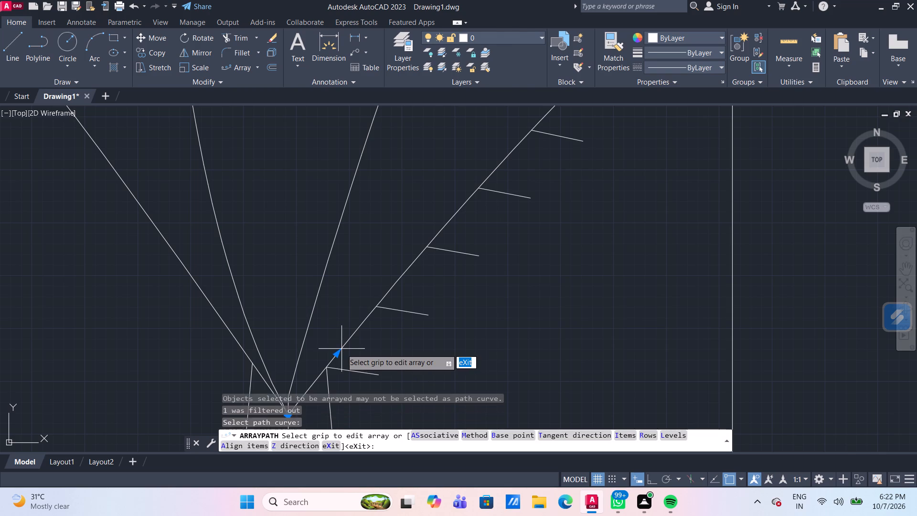
scroll(341, 349, down, 1)
scroll(407, 314, down, 2)
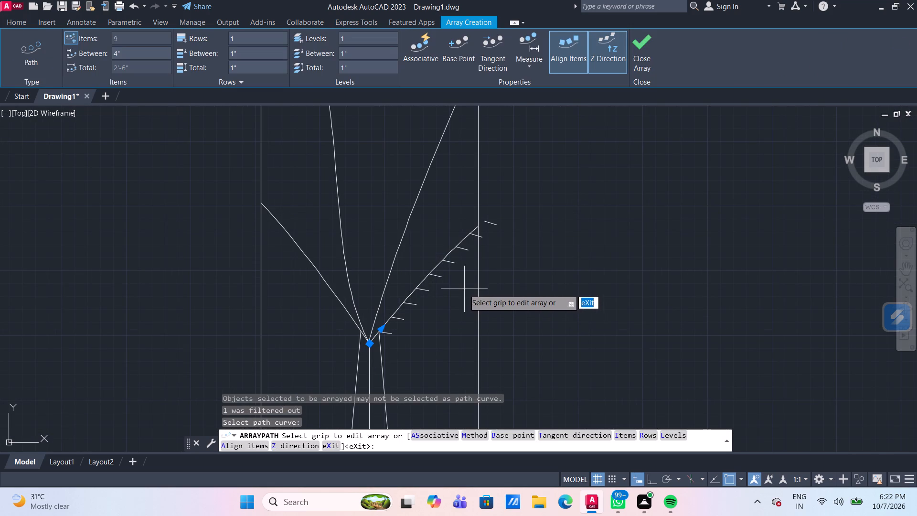
click(138, 40)
click(137, 55)
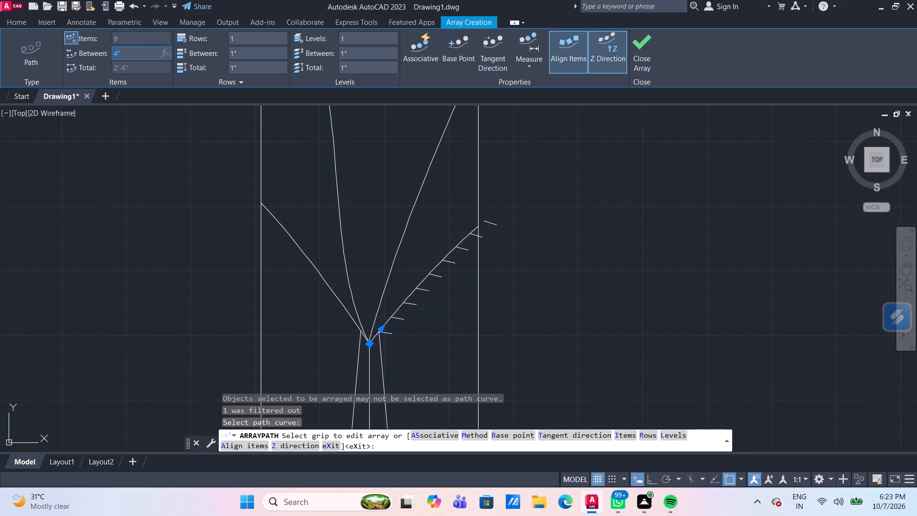
key(1)
key(shift+quotedbl)
key(Return)
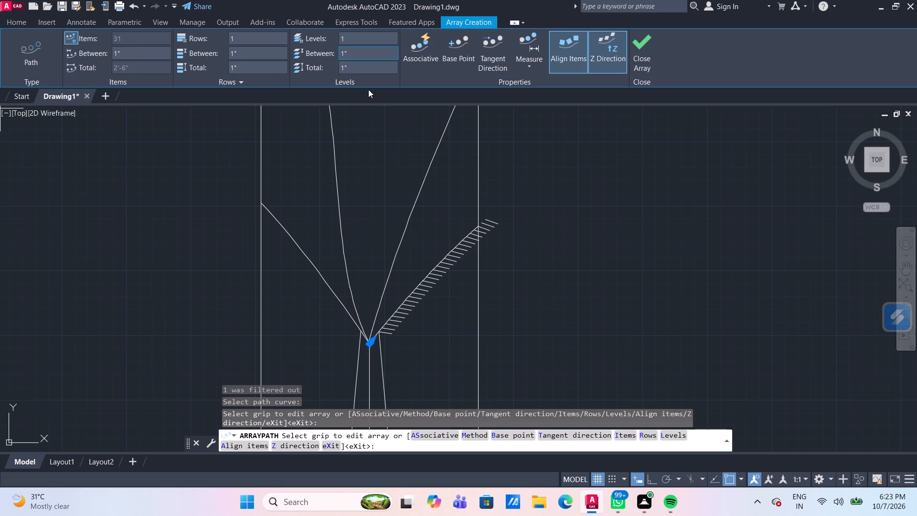
scroll(500, 255, up, 2)
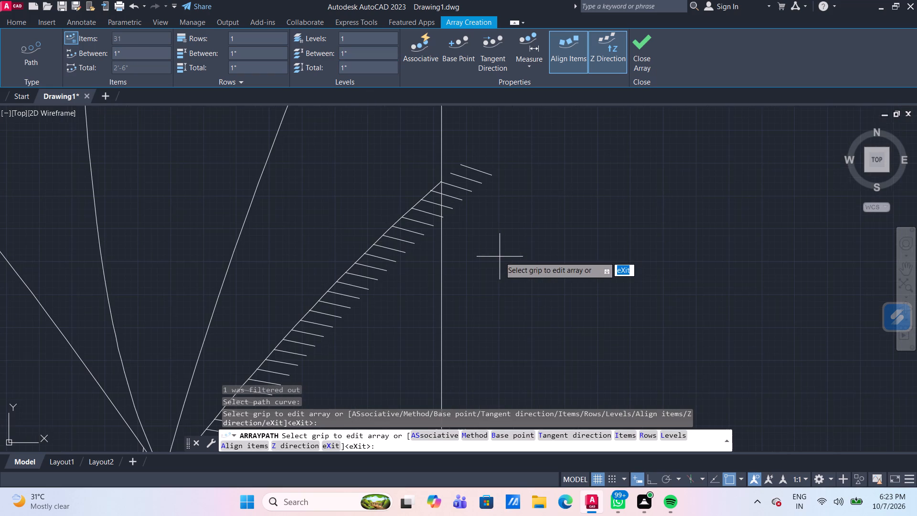
scroll(489, 226, up, 2)
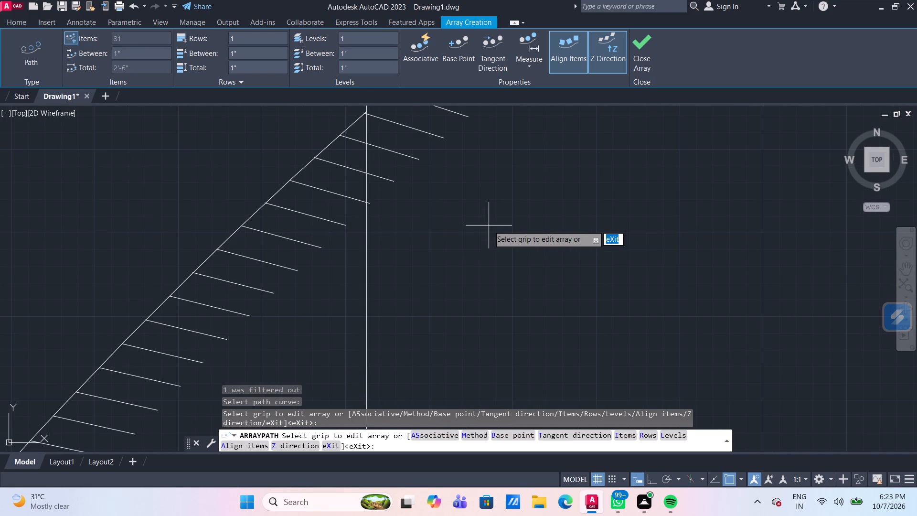
scroll(489, 226, down, 3)
scroll(475, 180, up, 3)
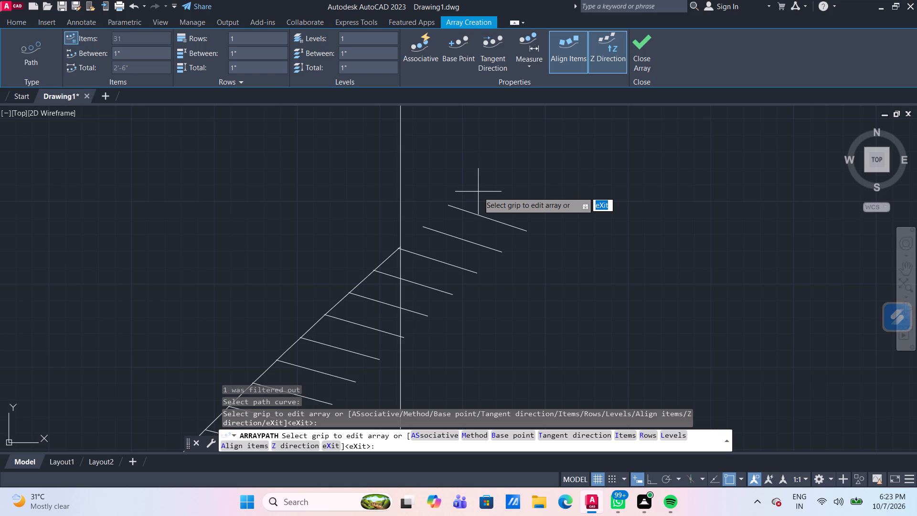
key(Escape)
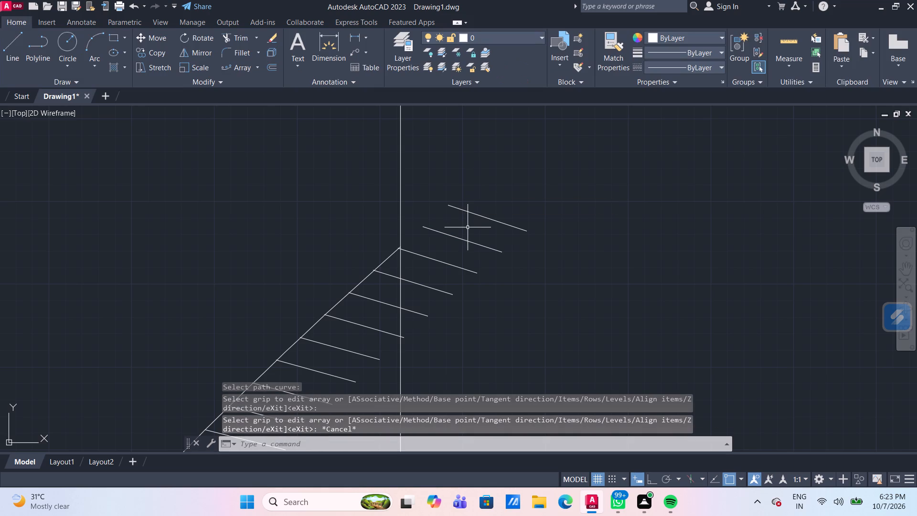
Delete the two arrayed lines lying beyond the outer right spline's upper end.
click(468, 243)
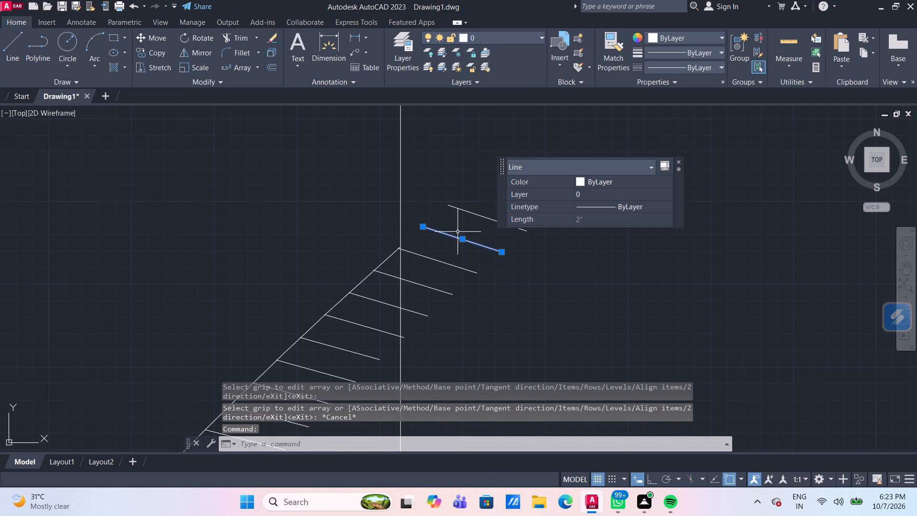
key(Escape)
click(466, 243)
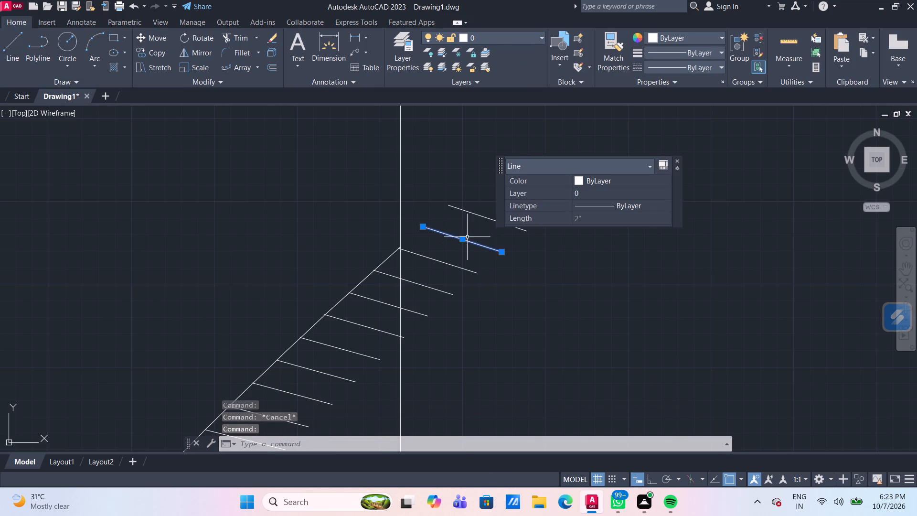
click(479, 217)
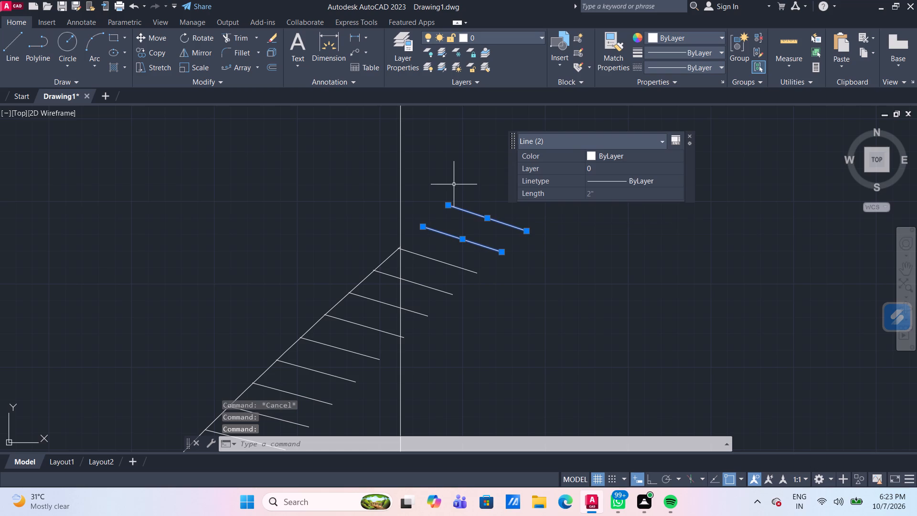
key(Delete)
Examine the arrayed leaf lines along the outer right spline, from its upper end down to the stem.
scroll(394, 254, up, 3)
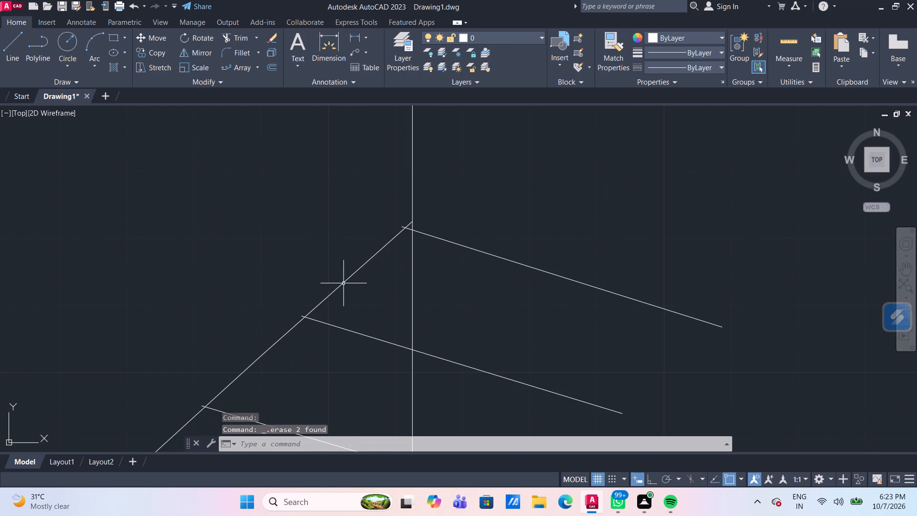
scroll(355, 317, down, 6)
scroll(333, 351, down, 2)
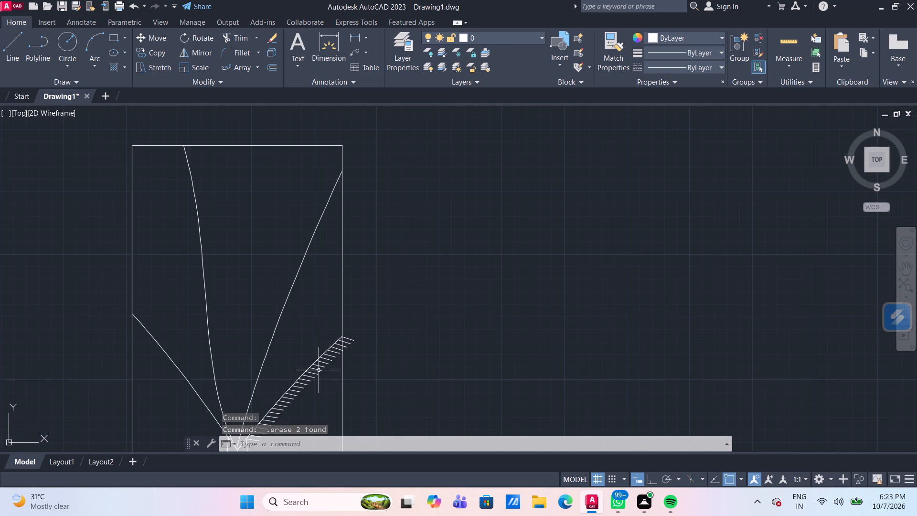
middle_drag(309, 352, 419, 211)
scroll(327, 282, up, 2)
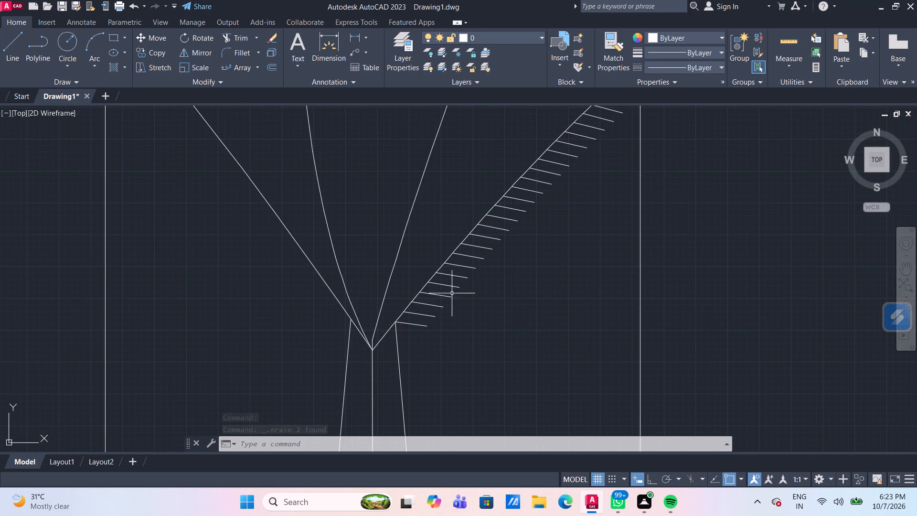
scroll(451, 293, up, 2)
middle_drag(408, 264, 449, 187)
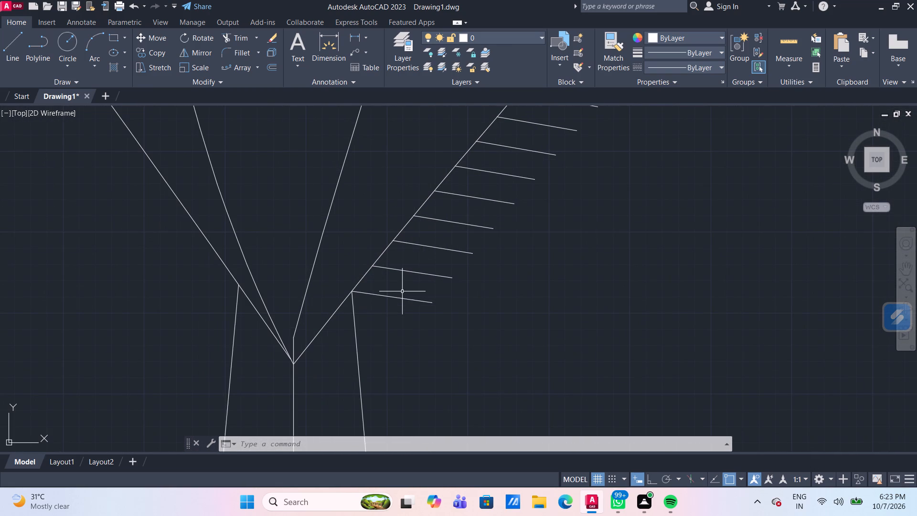
Copy the lowest short leaf line from the right stem line's upper end to the lower end of the inner right spline.
click(402, 300)
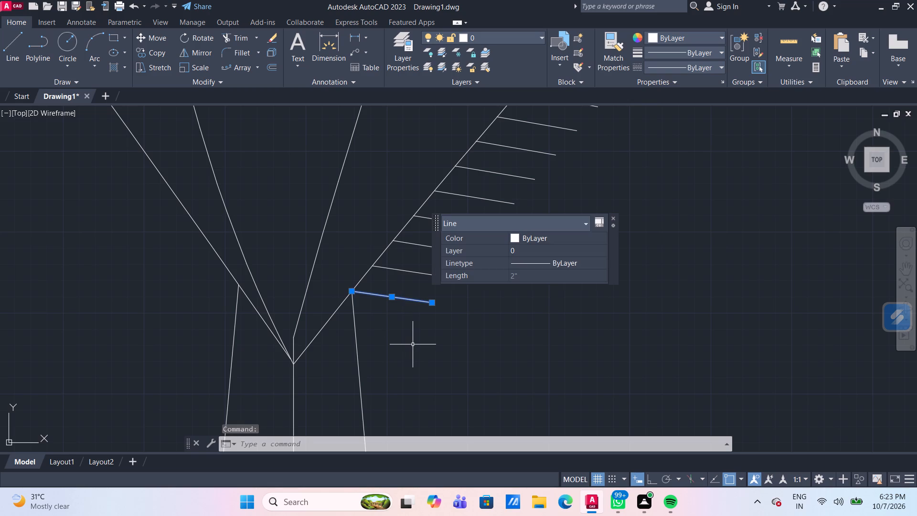
text(co)
key(Return)
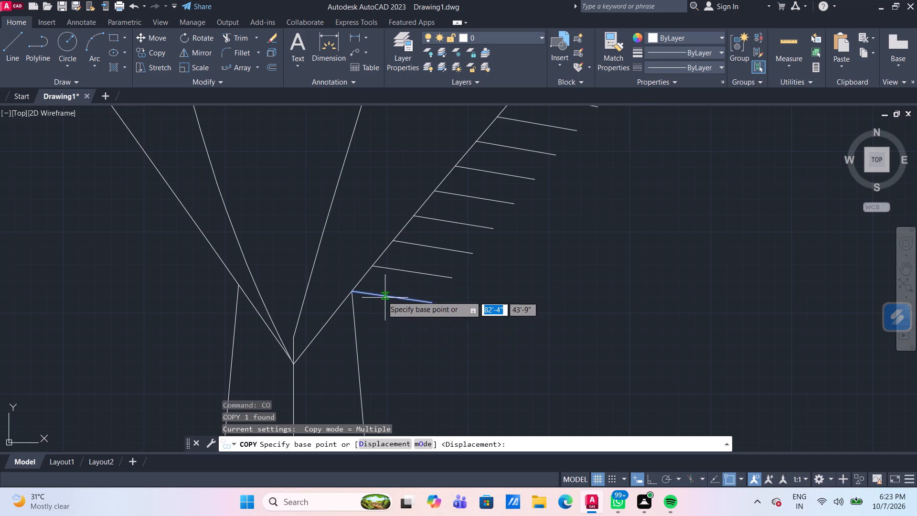
click(352, 290)
scroll(290, 340, up, 2)
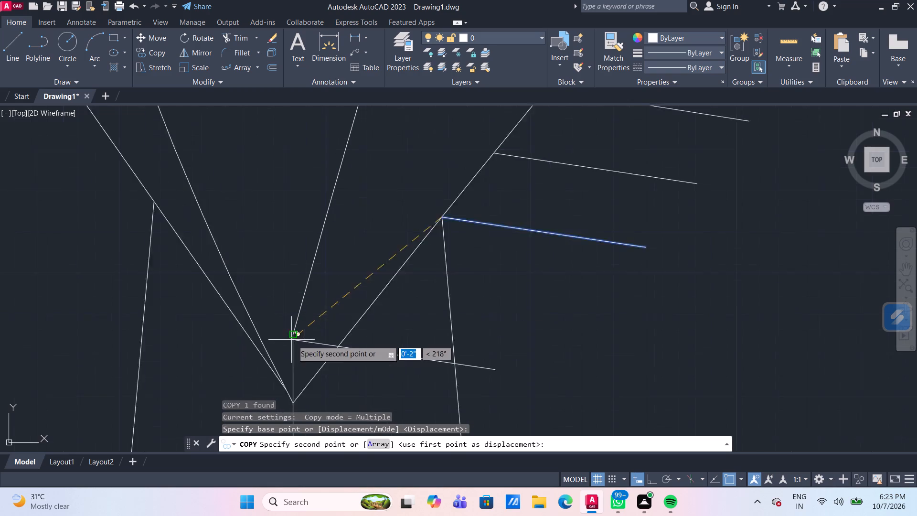
scroll(292, 340, up, 1)
click(293, 336)
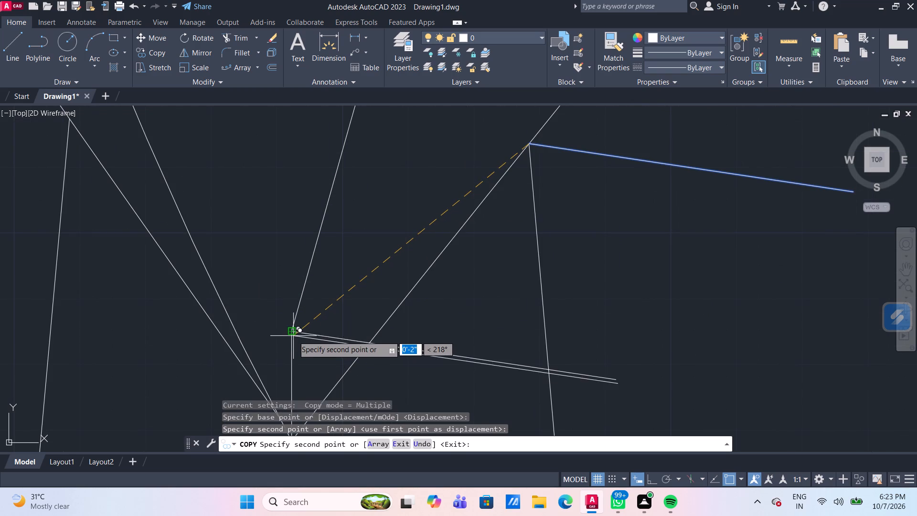
scroll(293, 336, down, 3)
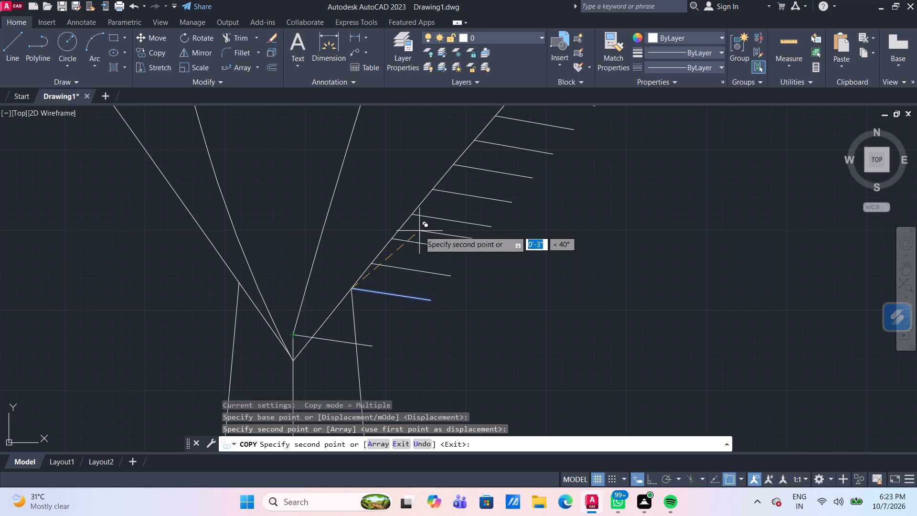
key(Escape)
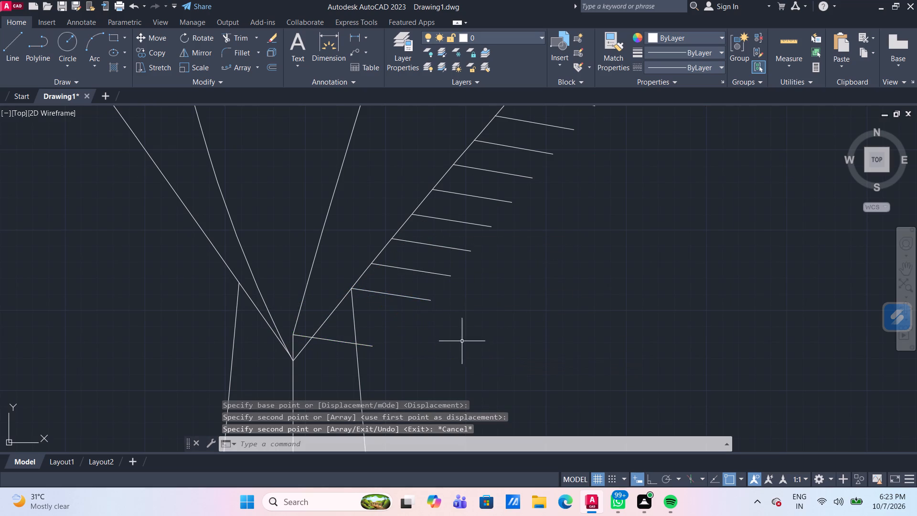
Path-array the copied leaf line along the plant's inner right spline with 1" spacing between items.
scroll(320, 307, down, 3)
middle_drag(401, 182, 410, 249)
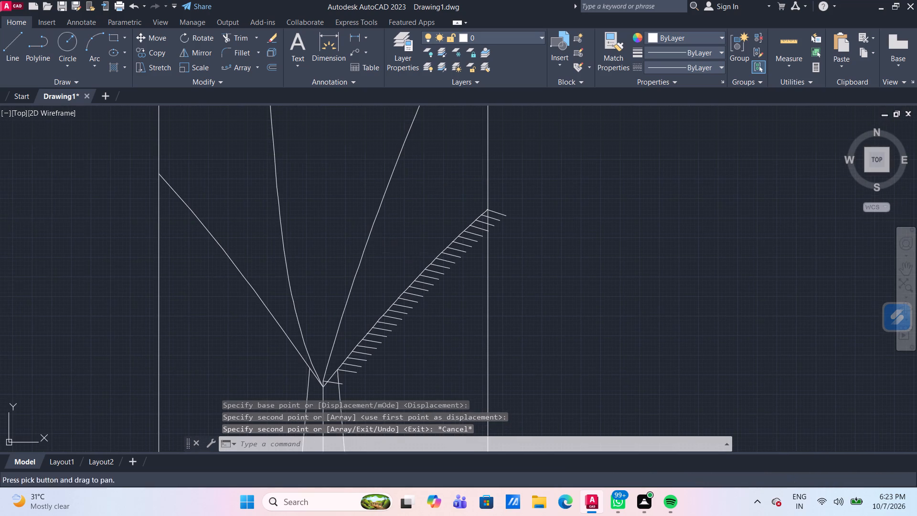
scroll(314, 423, up, 2)
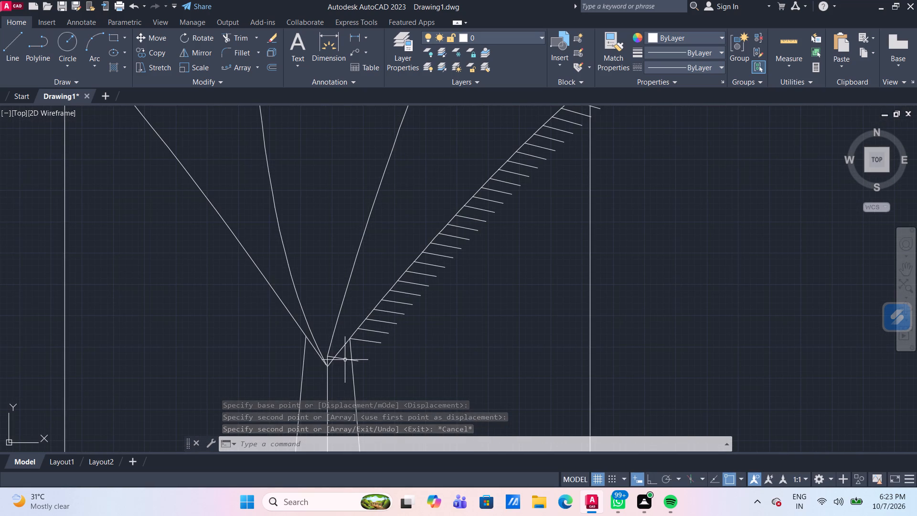
click(346, 359)
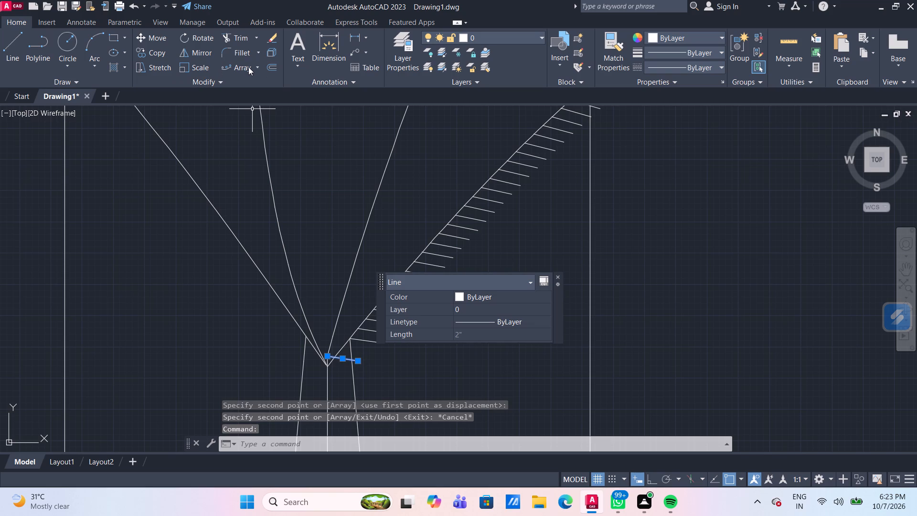
click(248, 67)
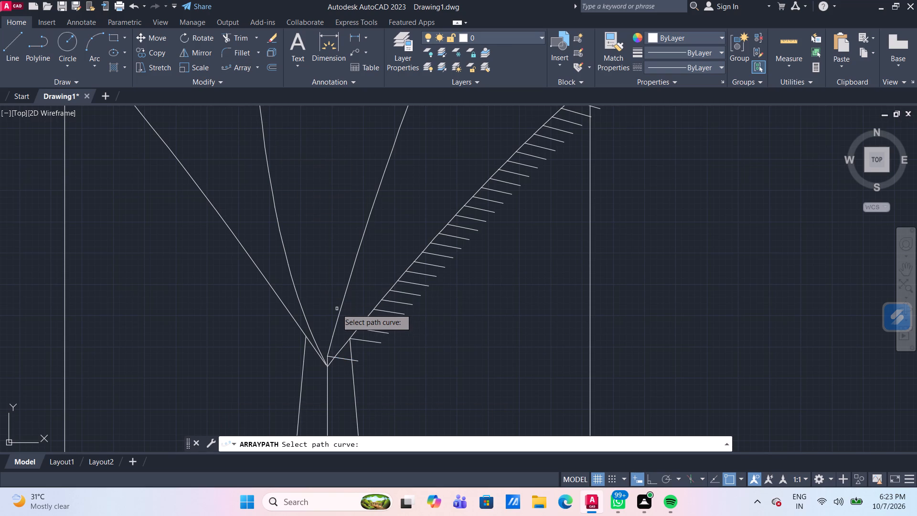
click(341, 311)
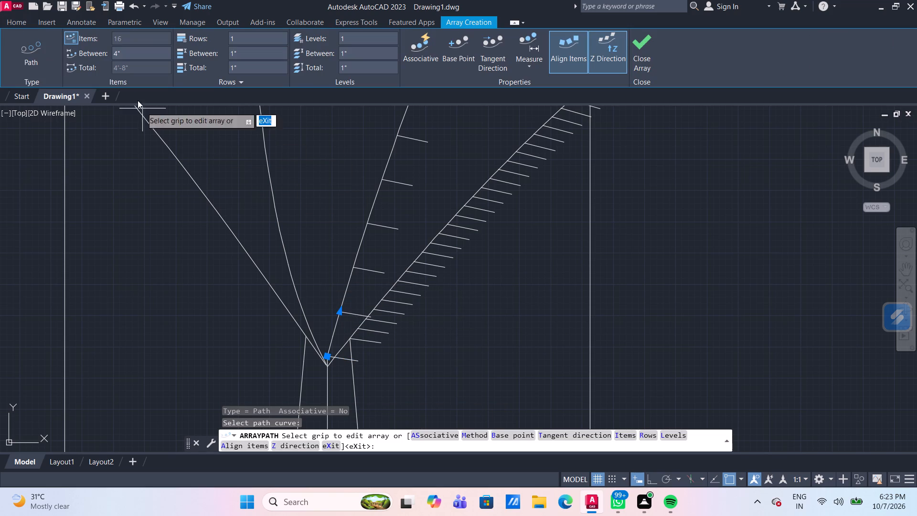
click(136, 58)
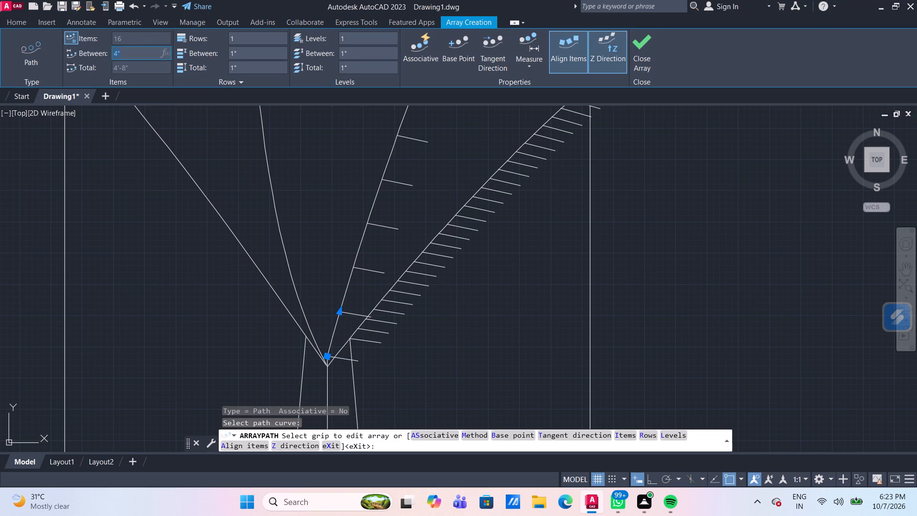
text(1")
key(Return)
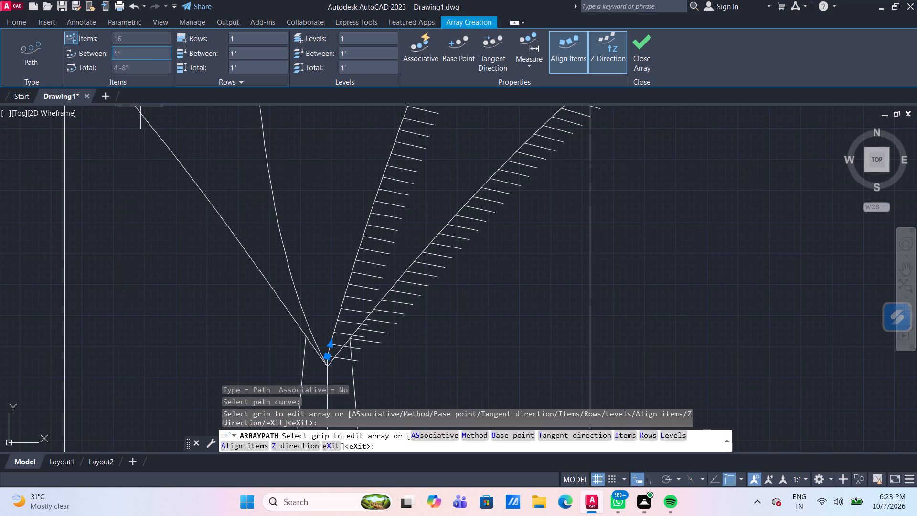
scroll(136, 59, down, 2)
scroll(286, 174, down, 3)
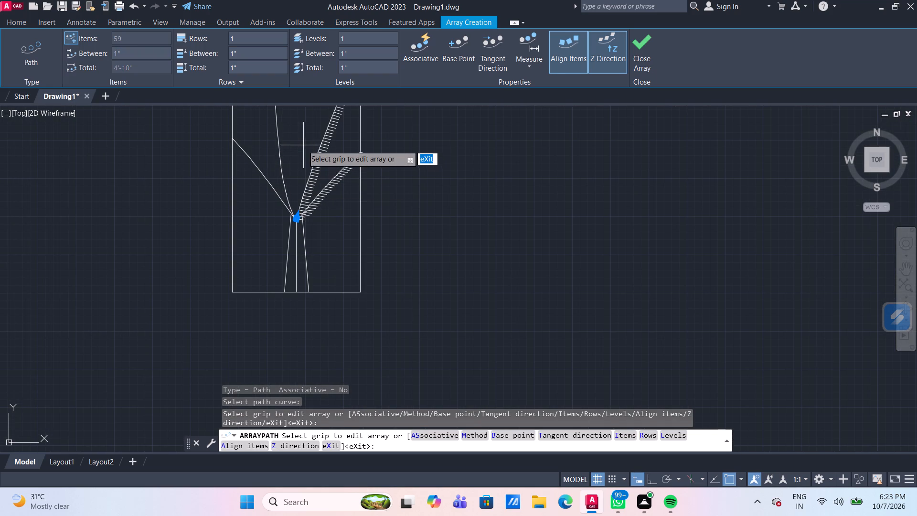
middle_drag(302, 142, 266, 216)
scroll(265, 217, up, 1)
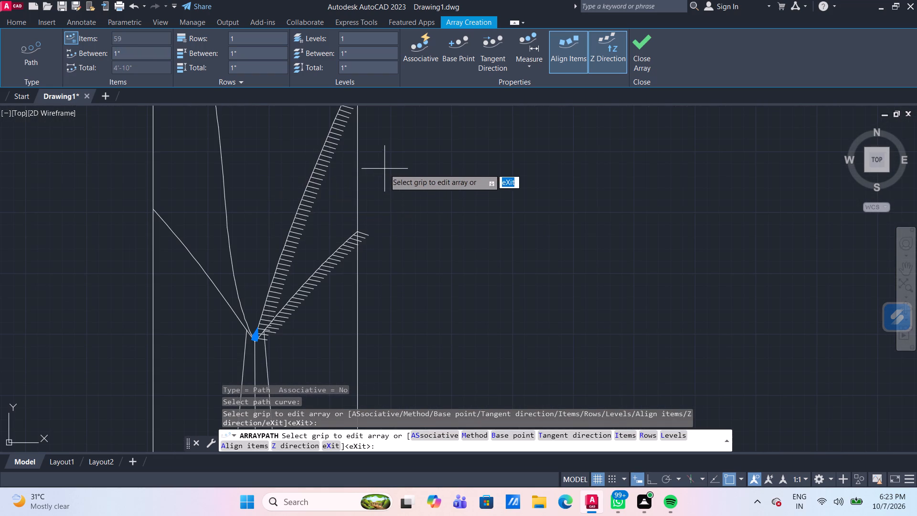
scroll(386, 173, down, 2)
scroll(412, 157, up, 1)
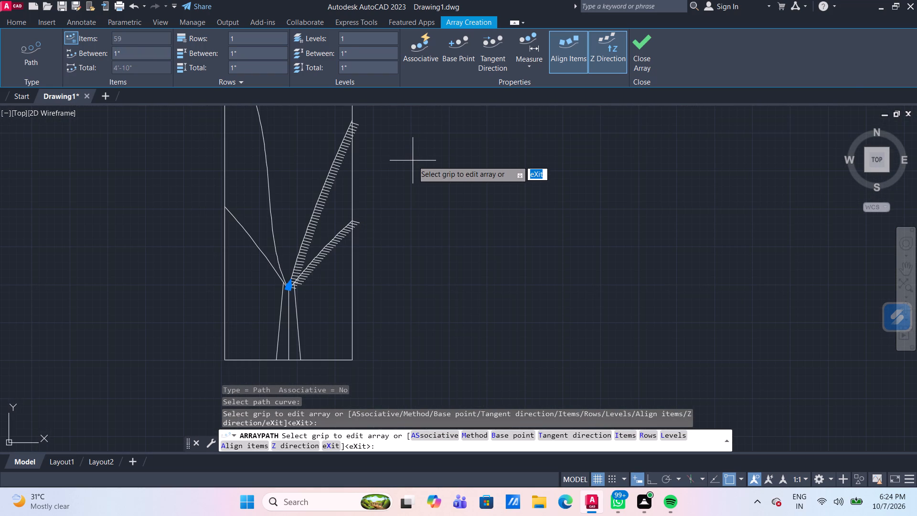
key(Return)
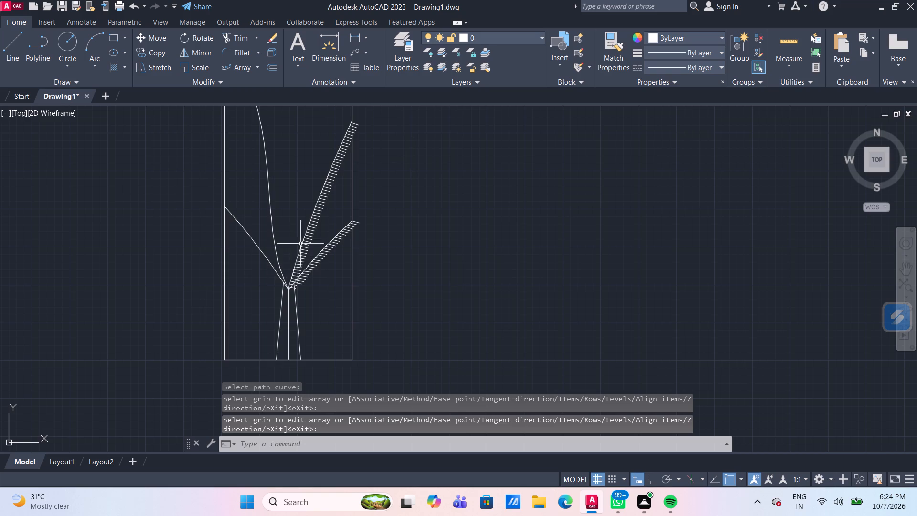
Draw a leaf line about 2" long from the inner left spline near its base, sloping slightly upward to the outer right spline.
scroll(317, 227, up, 2)
scroll(197, 254, down, 1)
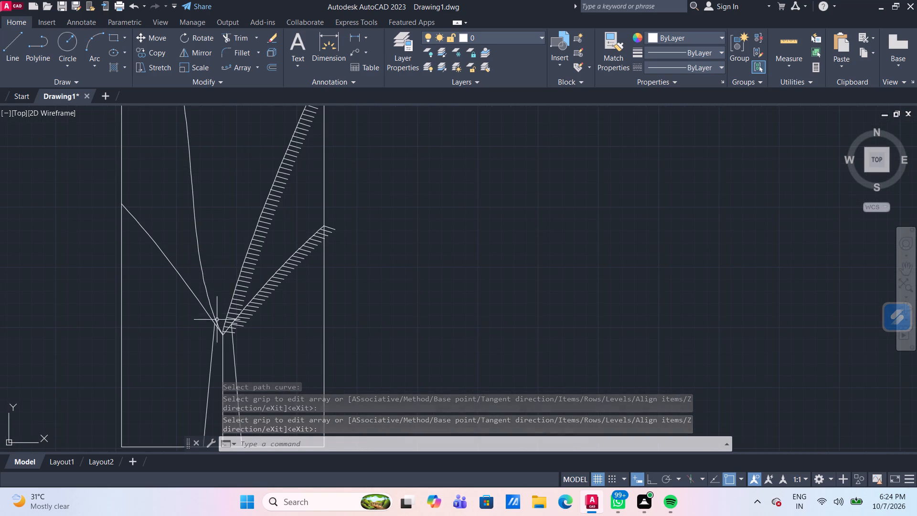
scroll(217, 320, up, 2)
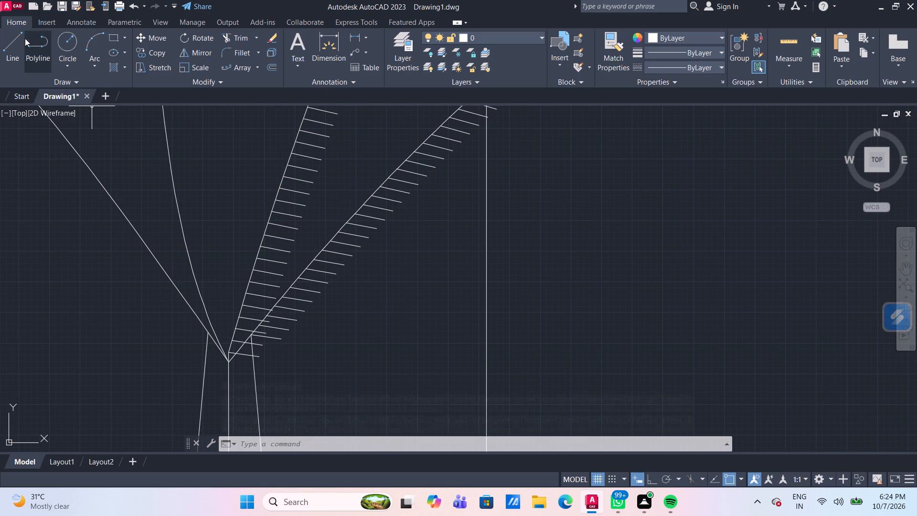
click(18, 41)
scroll(283, 380, up, 2)
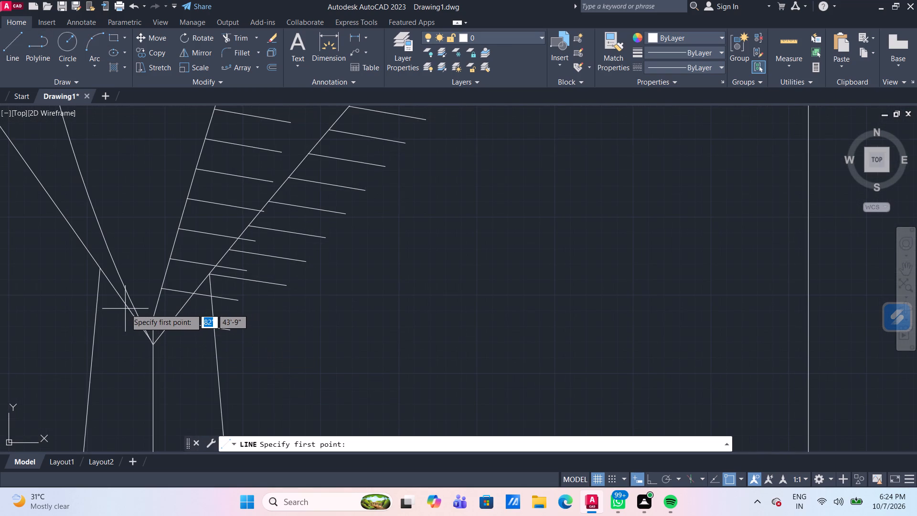
click(136, 306)
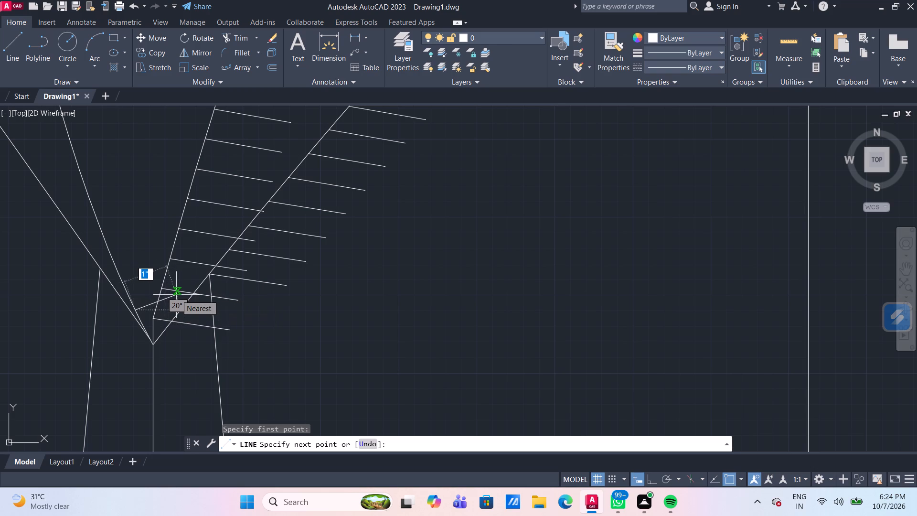
text(8")
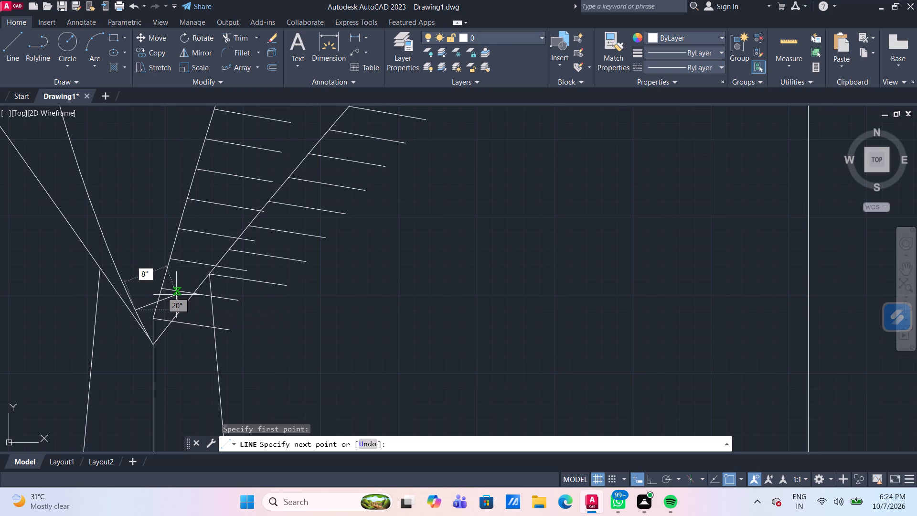
key(Return)
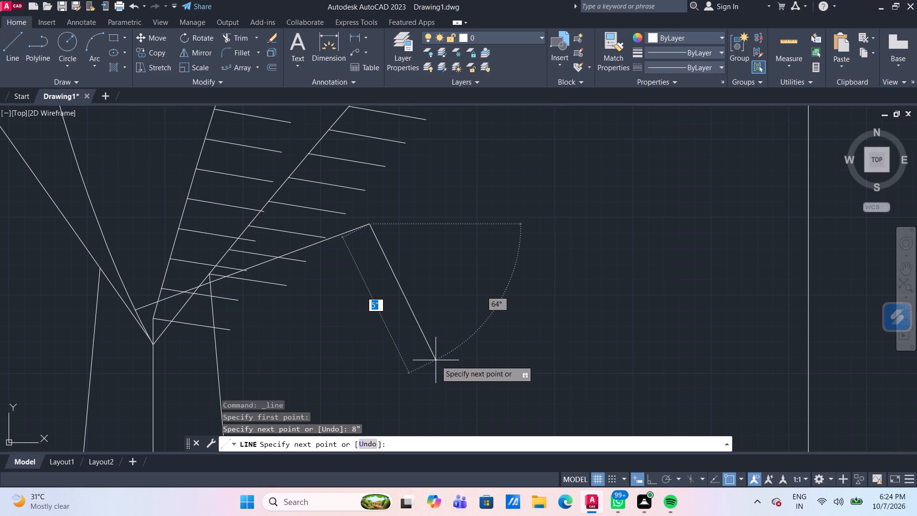
key(ctrl+z)
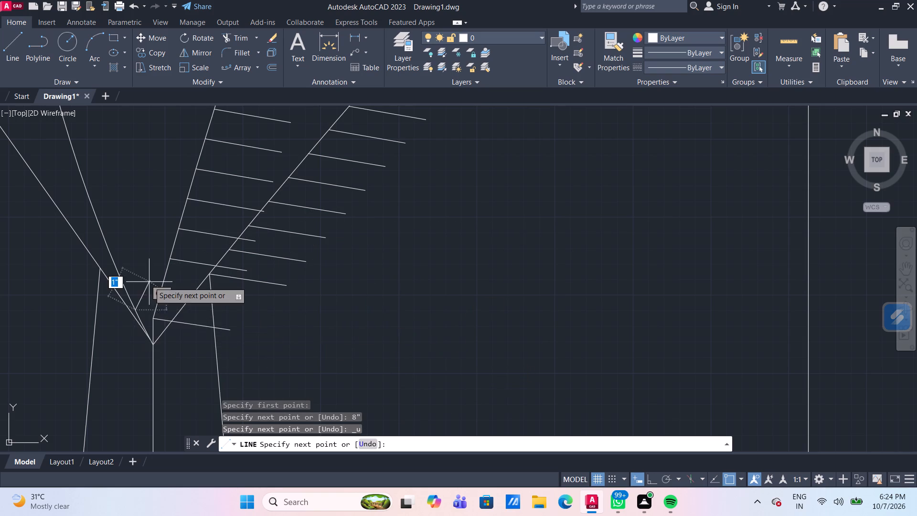
scroll(175, 315, up, 2)
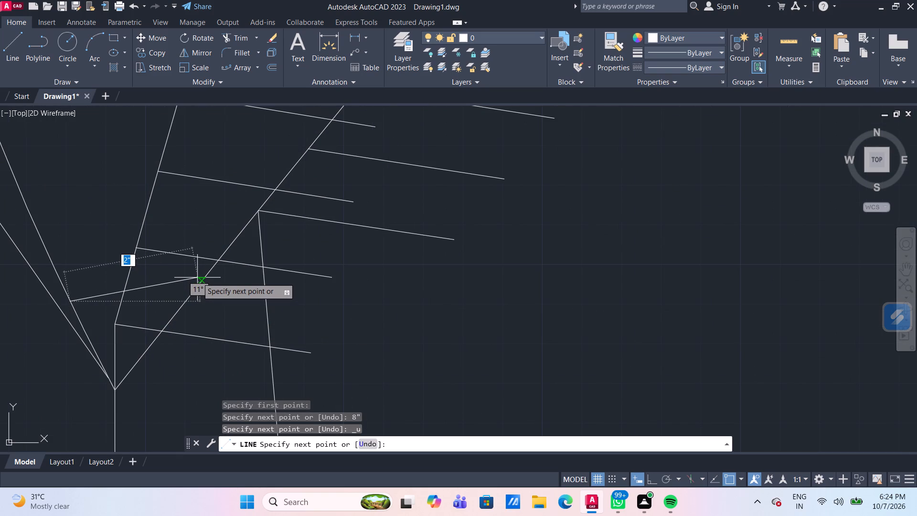
scroll(197, 278, down, 1)
click(197, 278)
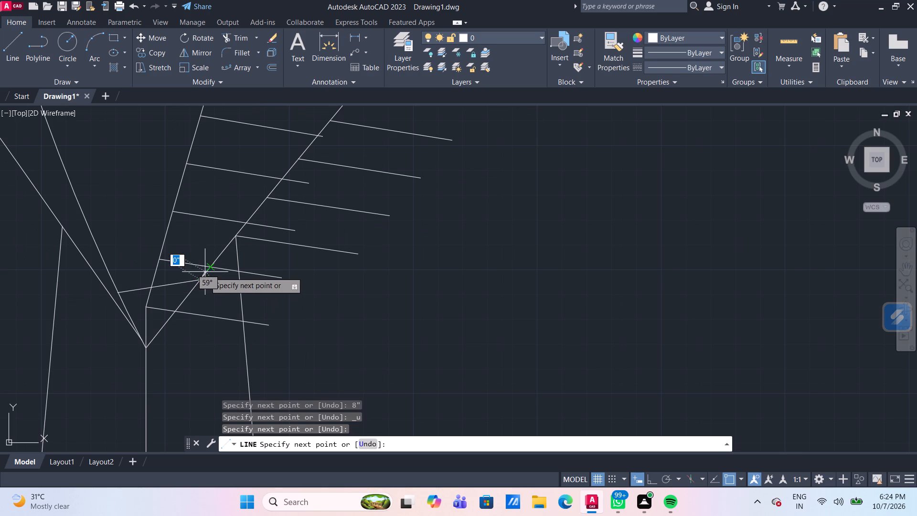
key(Escape)
Path-array the new leaf line along the plant's inner left spline with 1" spacing between items.
scroll(279, 241, down, 3)
scroll(265, 282, up, 1)
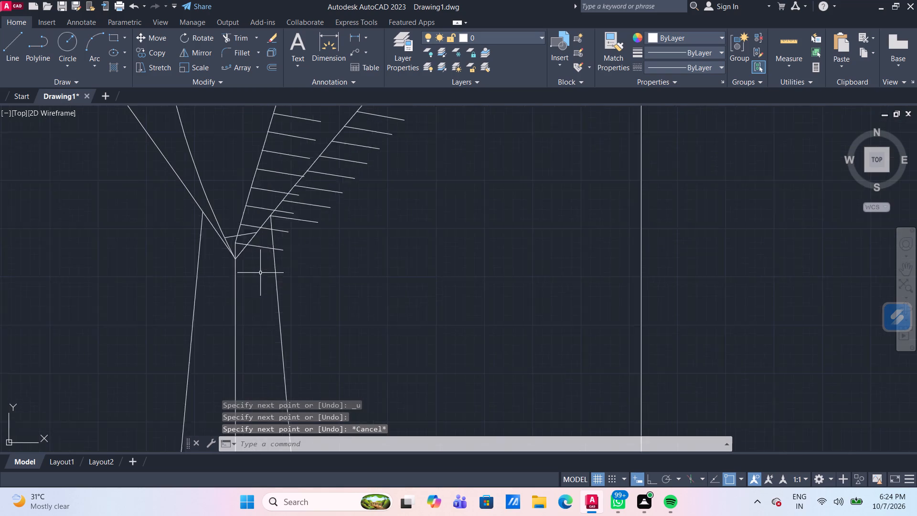
scroll(260, 273, up, 1)
click(234, 212)
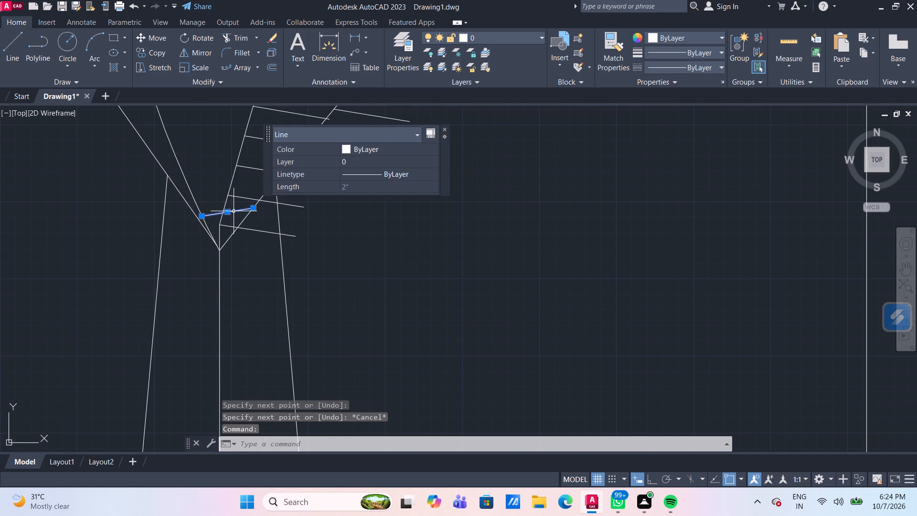
click(228, 68)
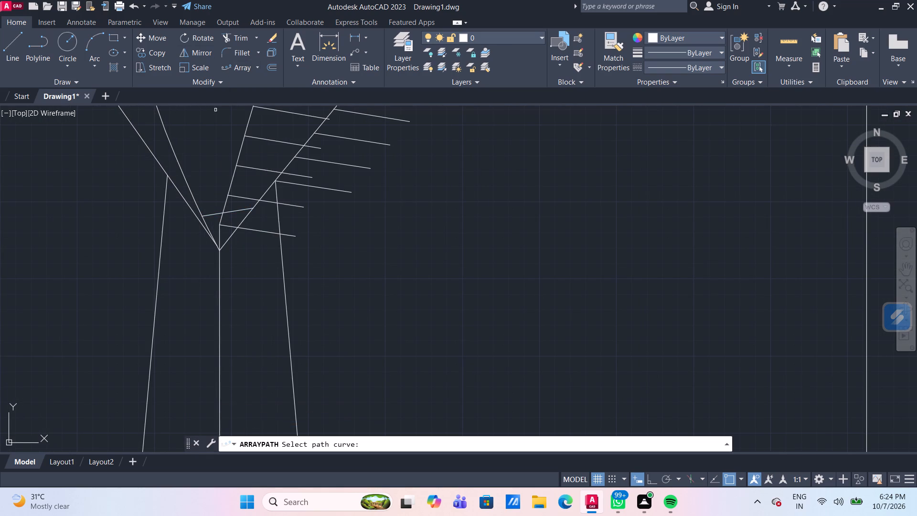
click(191, 191)
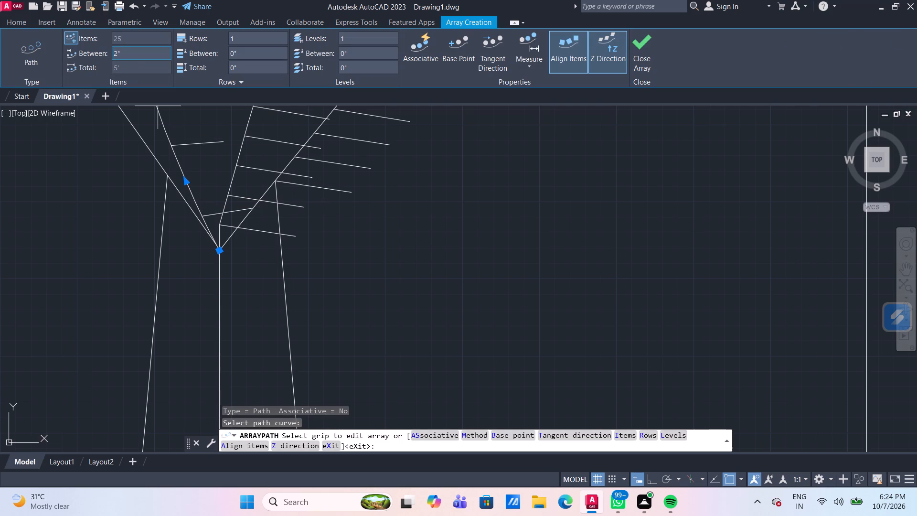
click(134, 53)
text(1")
key(Return)
scroll(134, 54, down, 2)
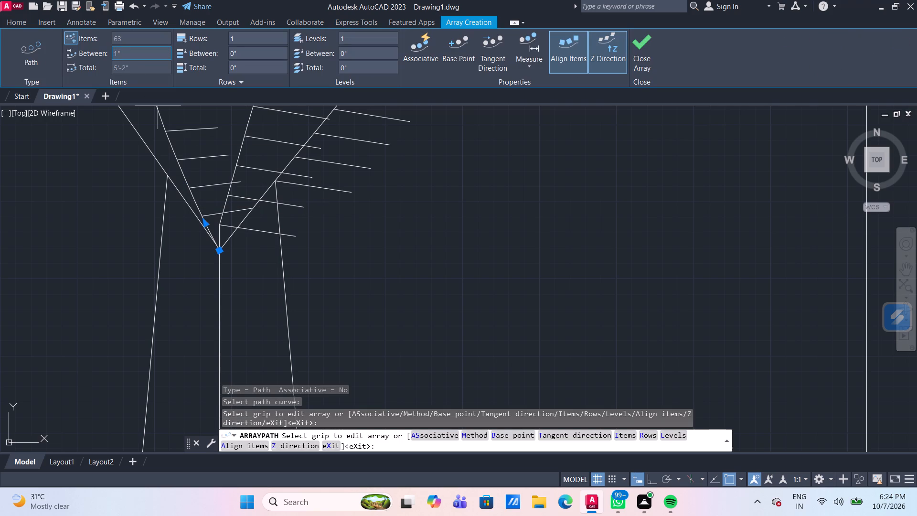
scroll(134, 54, down, 4)
scroll(227, 192, down, 5)
scroll(320, 279, down, 3)
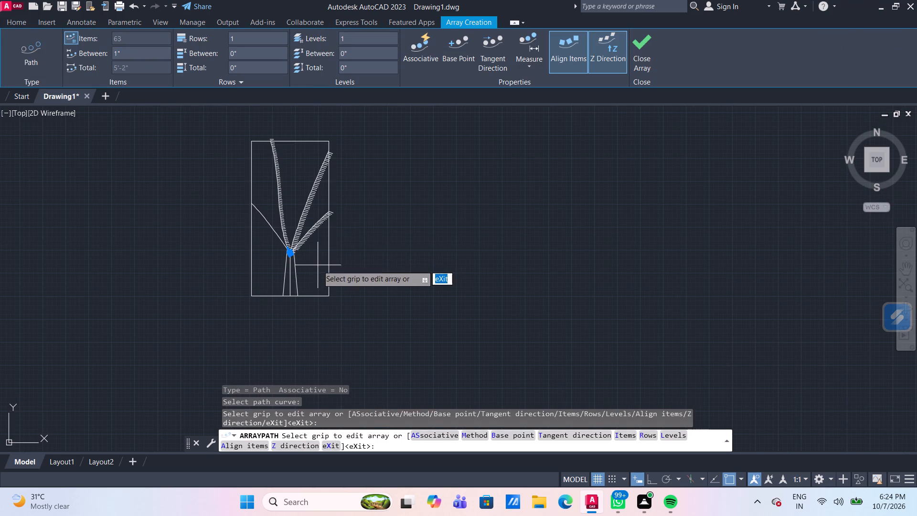
scroll(355, 172, up, 1)
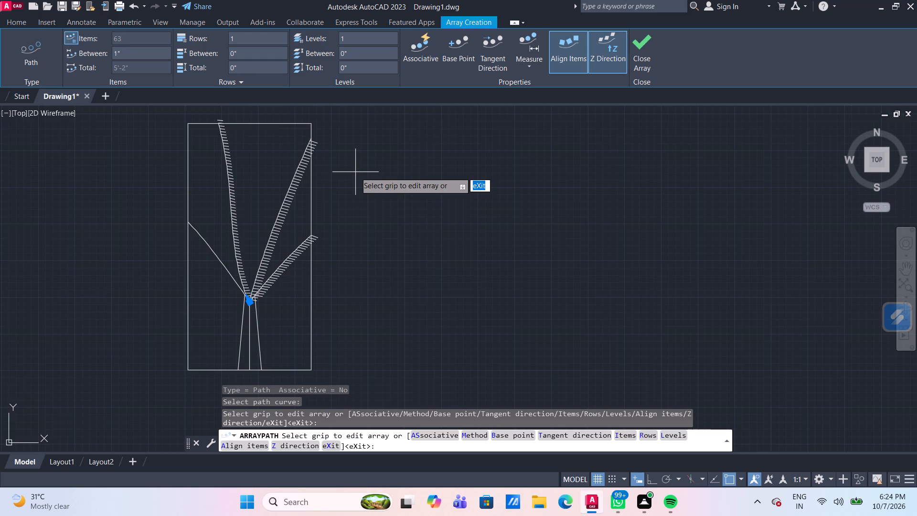
key(Return)
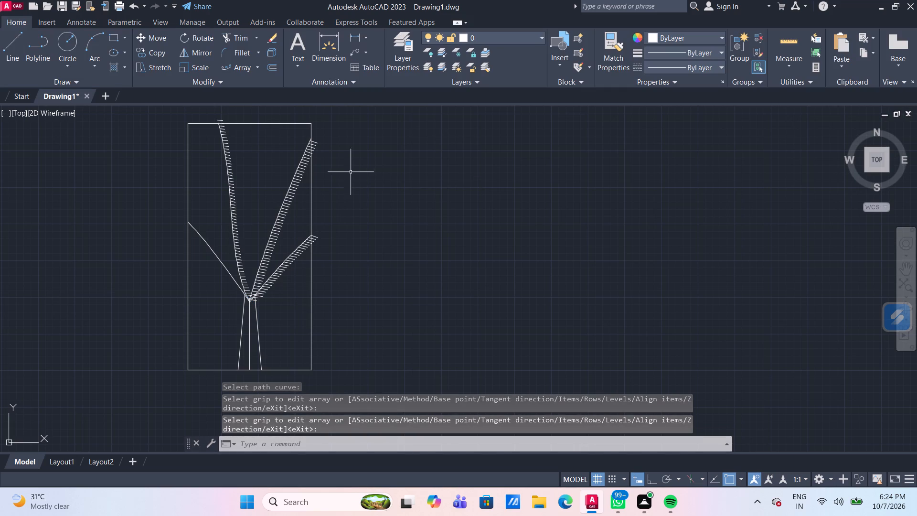
scroll(210, 269, up, 2)
scroll(280, 296, up, 1)
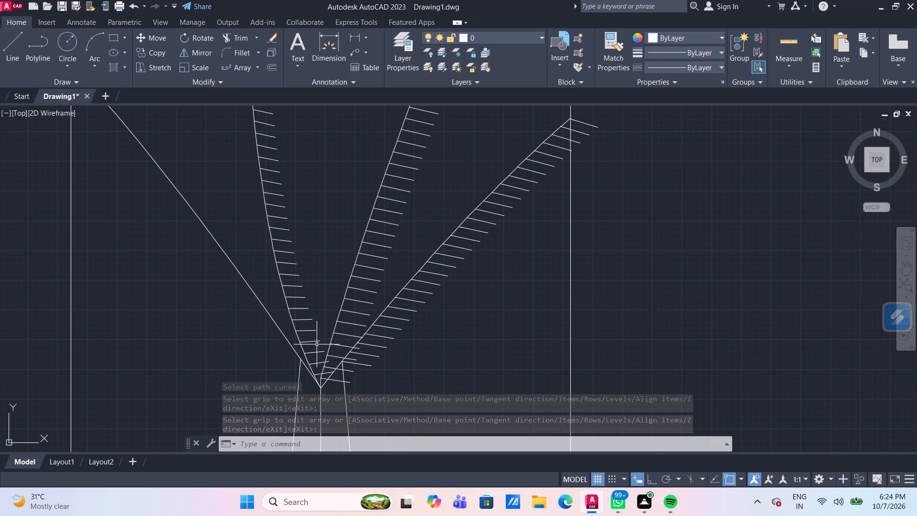
Undo the path array of leaf lines along the plant's inner left spline, keeping the original leaf line.
scroll(316, 344, up, 1)
click(306, 324)
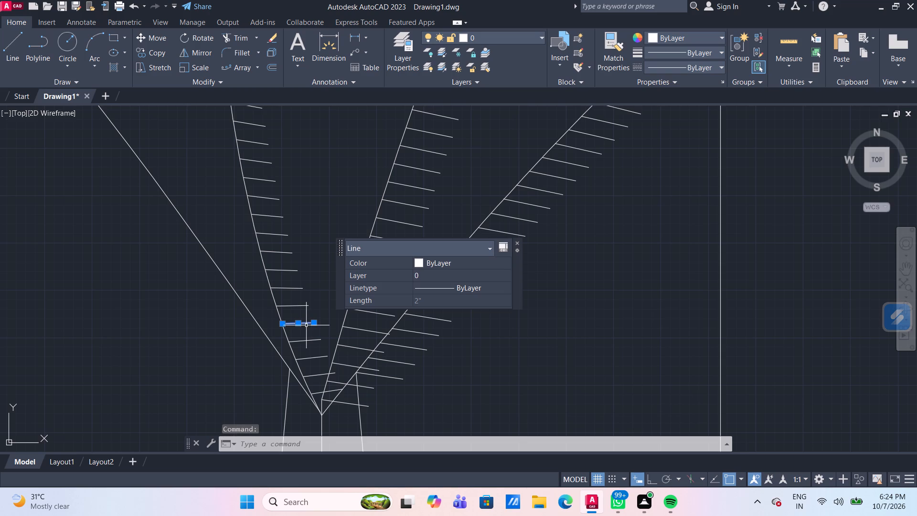
key(Escape)
scroll(306, 325, down, 6)
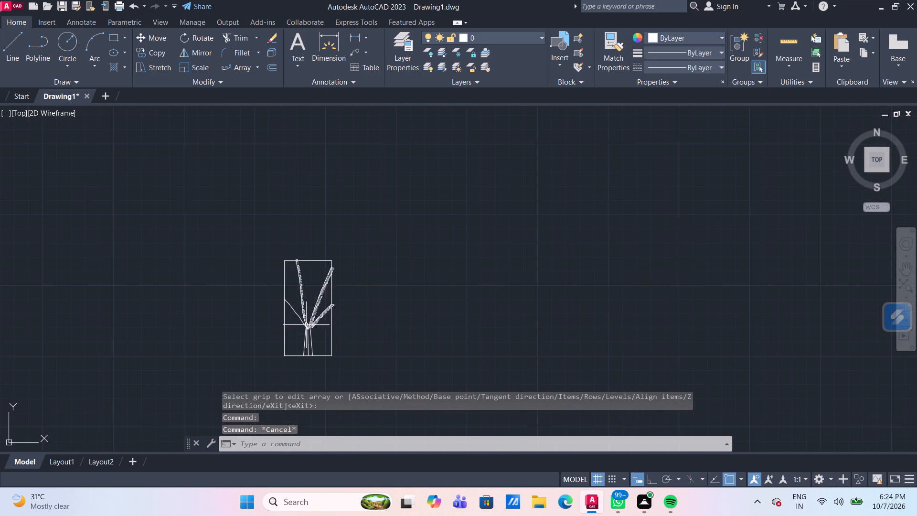
scroll(323, 283, up, 4)
middle_drag(301, 297, 304, 258)
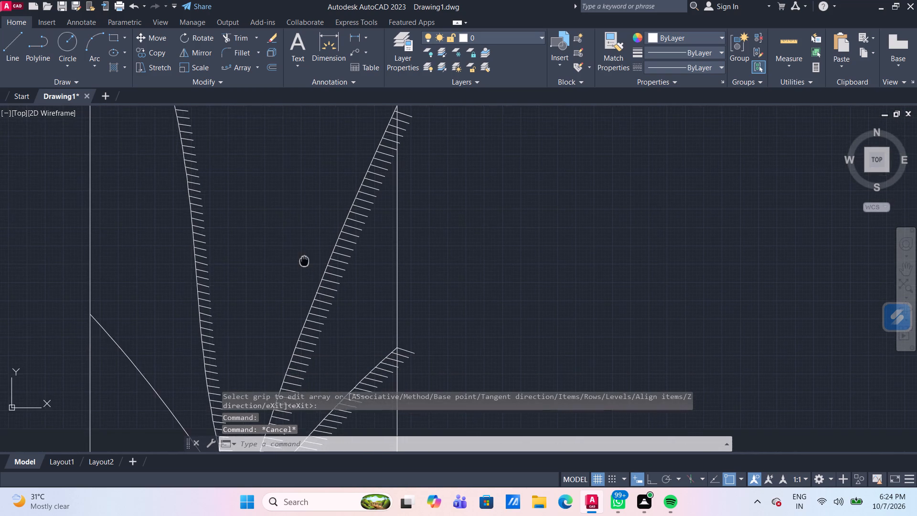
middle_drag(304, 258, 304, 257)
scroll(303, 256, down, 2)
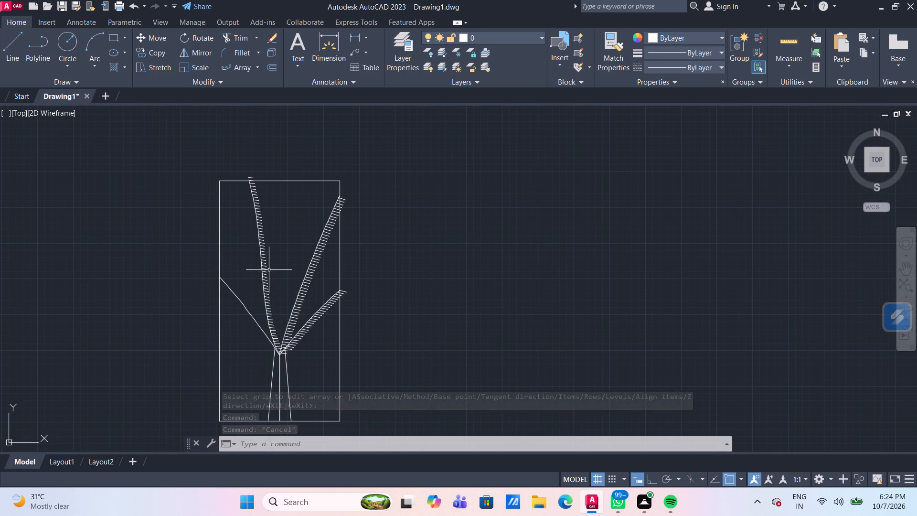
key(ctrl+z)
key(ctrl+z)
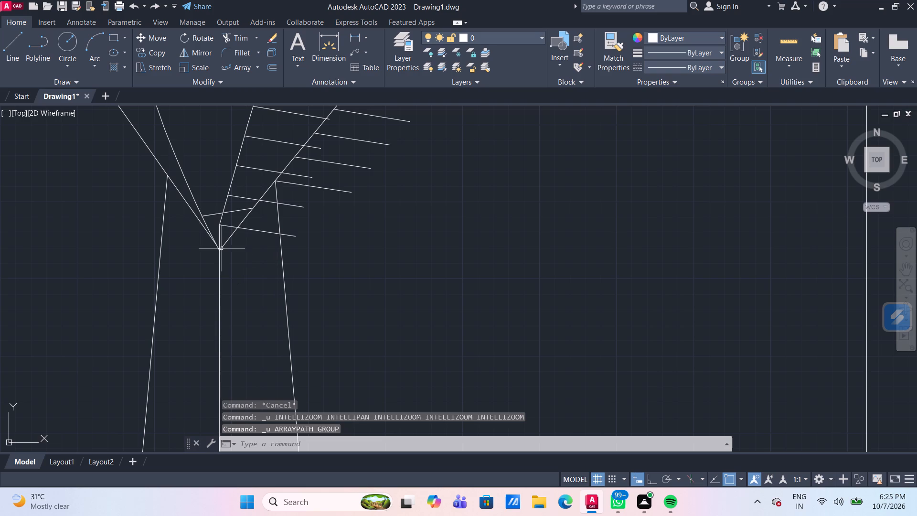
Stretch the free end of the inner left spline's leaf line upward for a steeper slope, keeping it about 2" long.
click(211, 214)
click(253, 207)
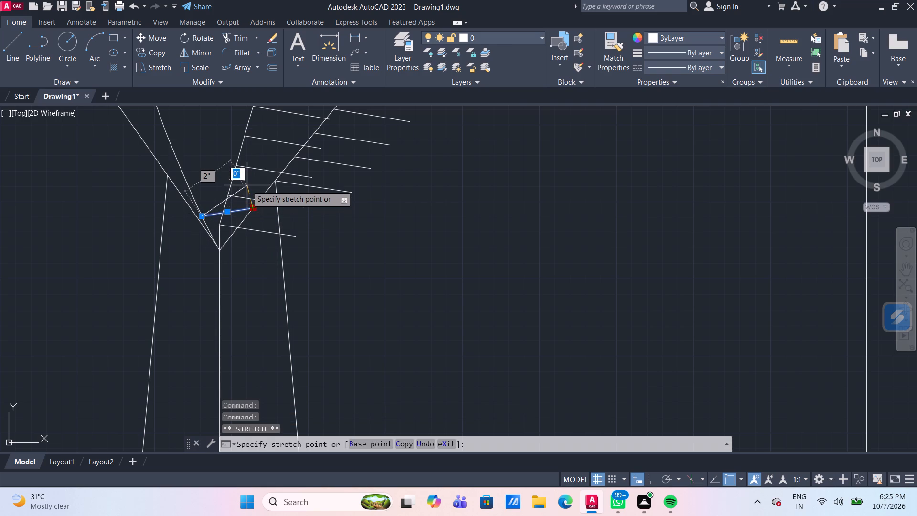
click(247, 185)
key(Escape)
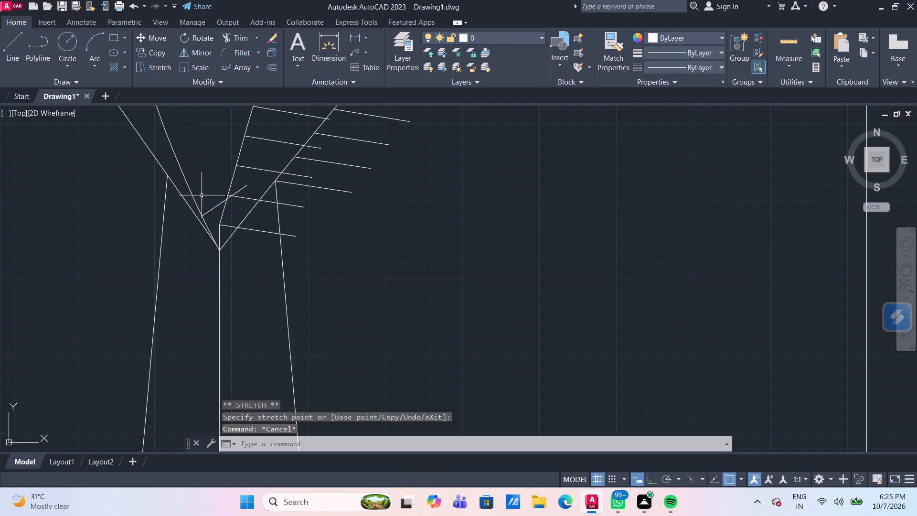
Path-array the steeper leaf line along the plant's inner left spline with 1" spacing between items.
click(212, 207)
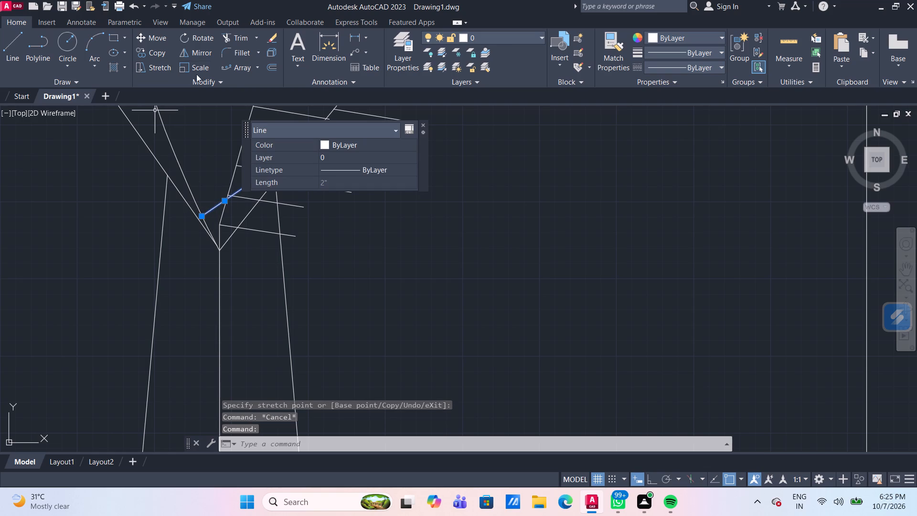
click(230, 63)
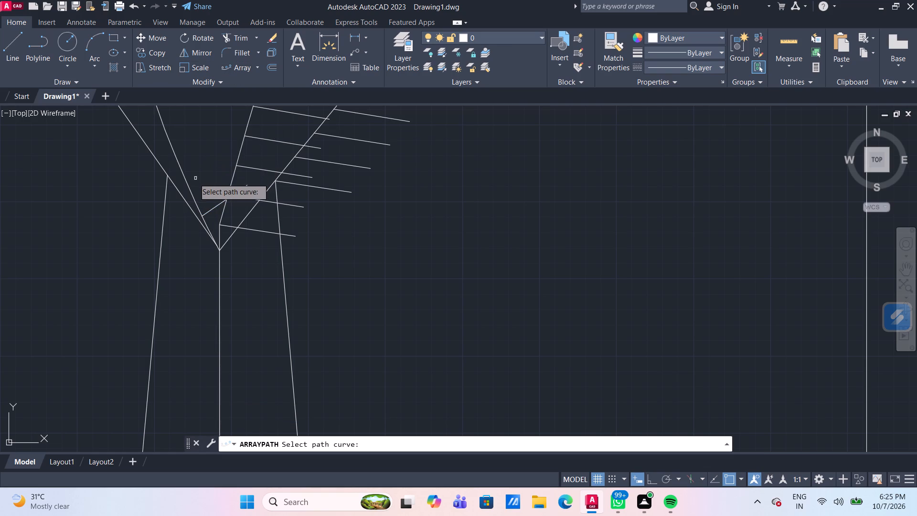
click(185, 178)
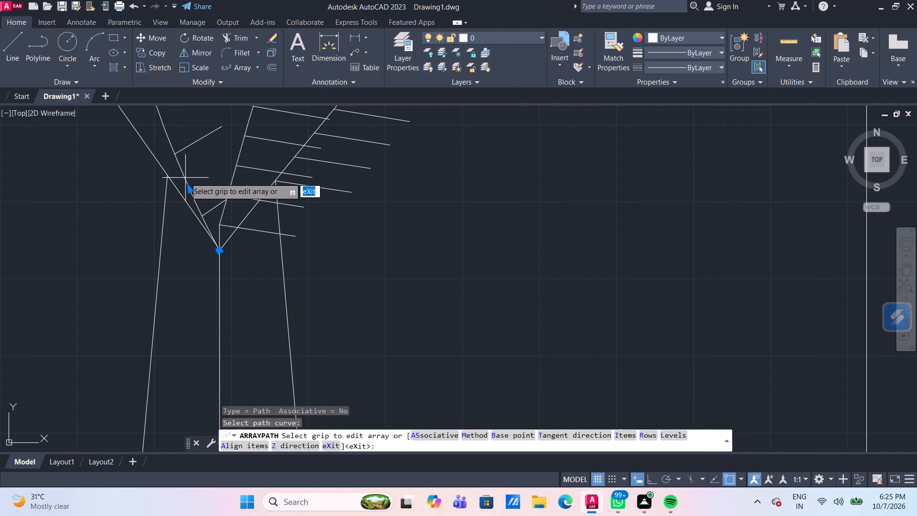
click(149, 53)
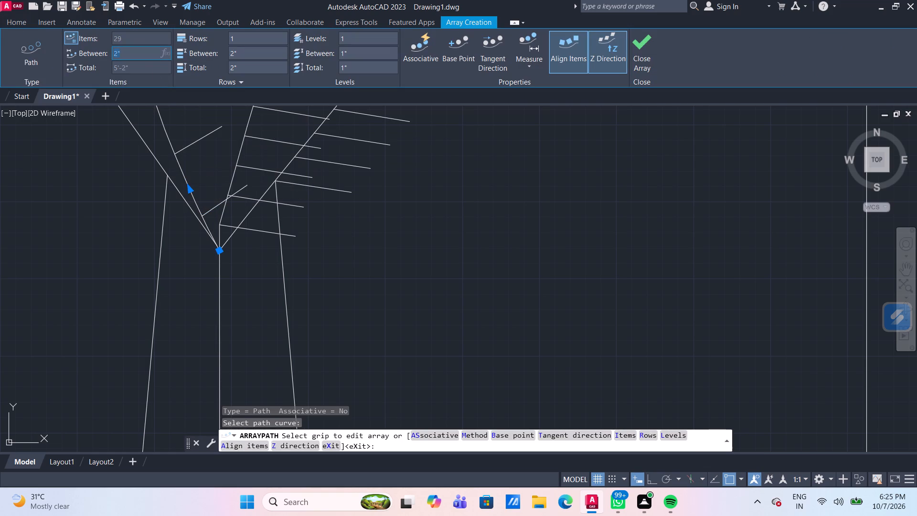
key(1)
key(shift+quotedbl)
key(Return)
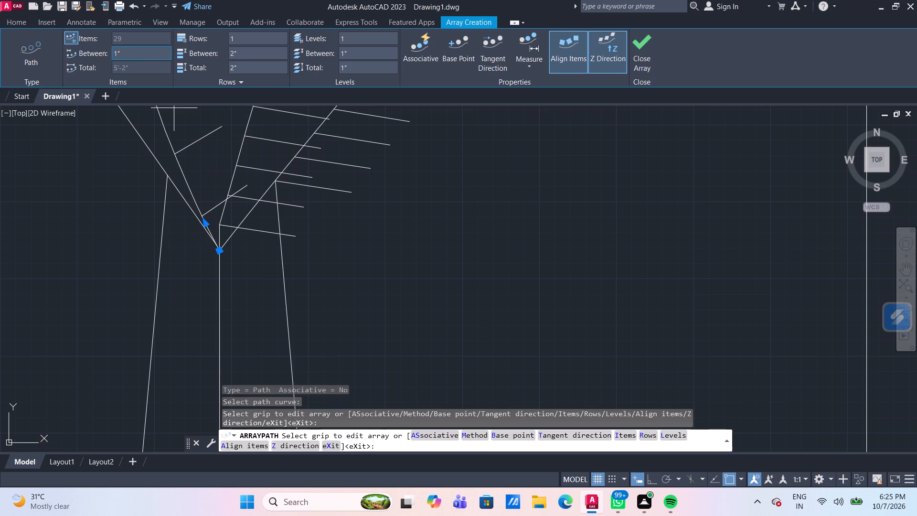
scroll(151, 56, down, 3)
scroll(196, 160, down, 3)
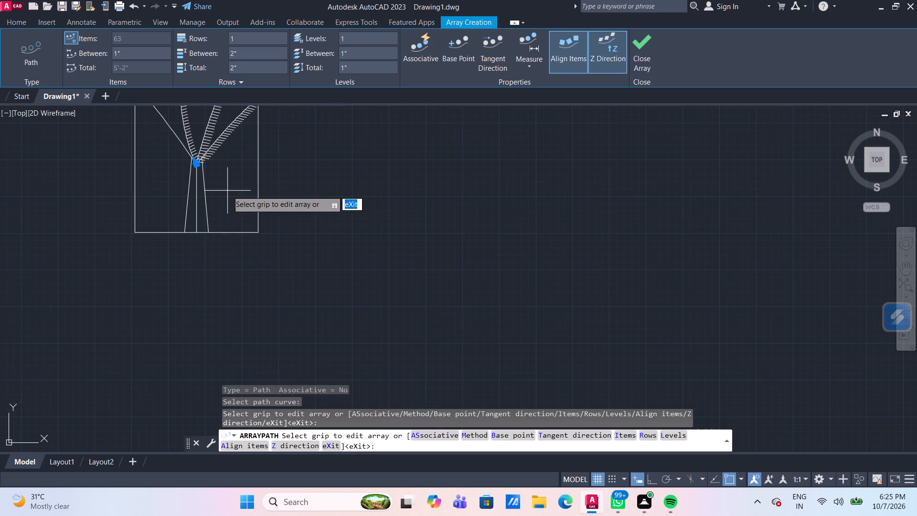
middle_drag(235, 193, 263, 316)
scroll(239, 185, down, 1)
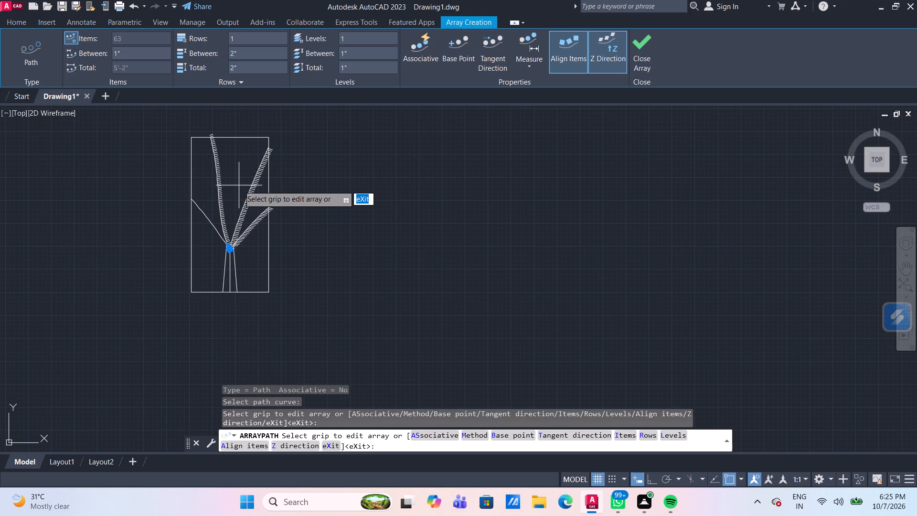
scroll(235, 184, up, 2)
key(Escape)
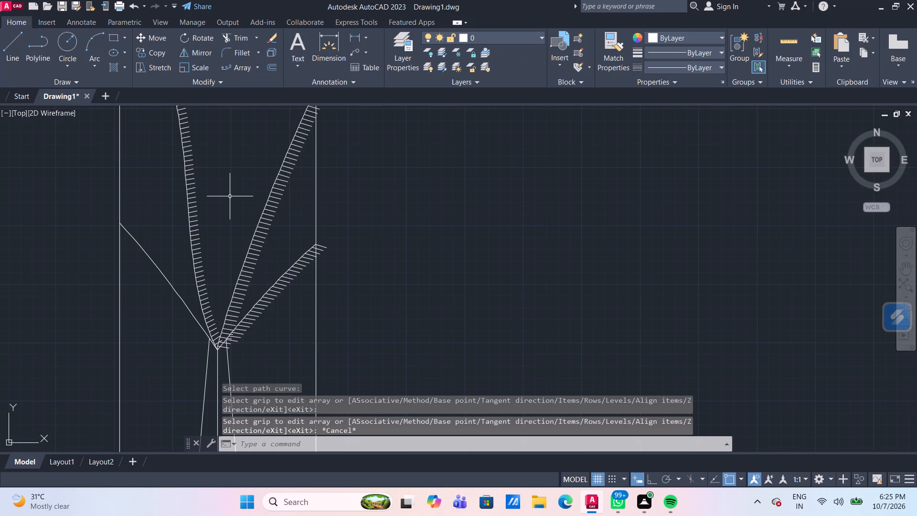
Draw a leaf line about 1" long from the outer left spline near its base, rising steeply to the inner left spline's second leaf line.
scroll(158, 257, up, 1)
middle_drag(158, 254, 156, 111)
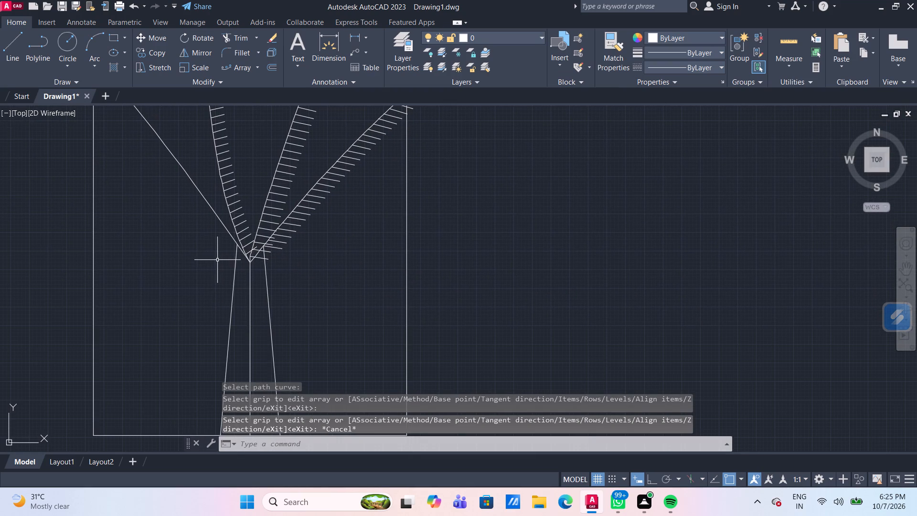
click(15, 49)
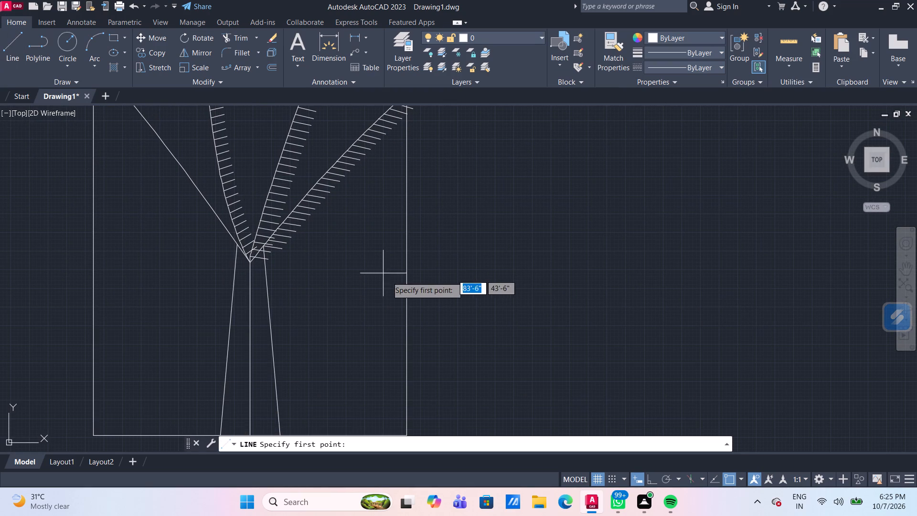
scroll(302, 250, up, 4)
scroll(110, 254, down, 2)
middle_drag(76, 244, 88, 249)
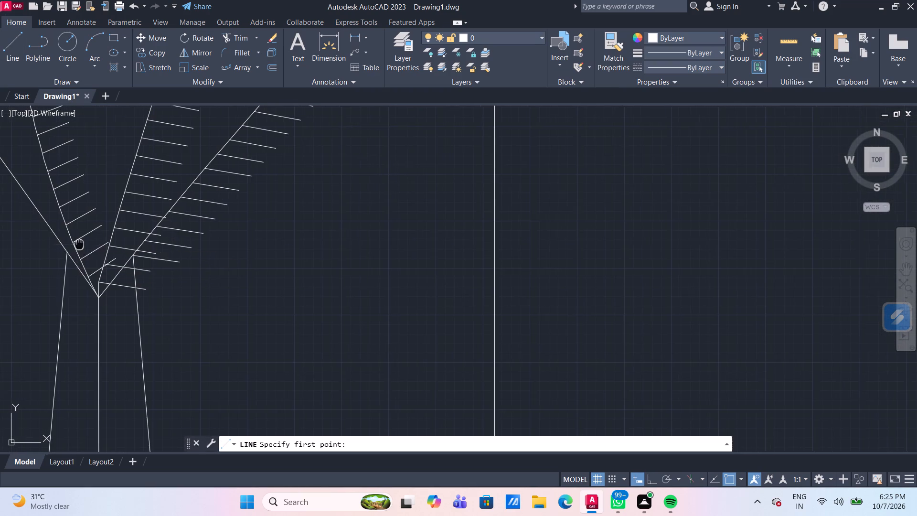
middle_drag(88, 249, 136, 280)
scroll(126, 315, up, 3)
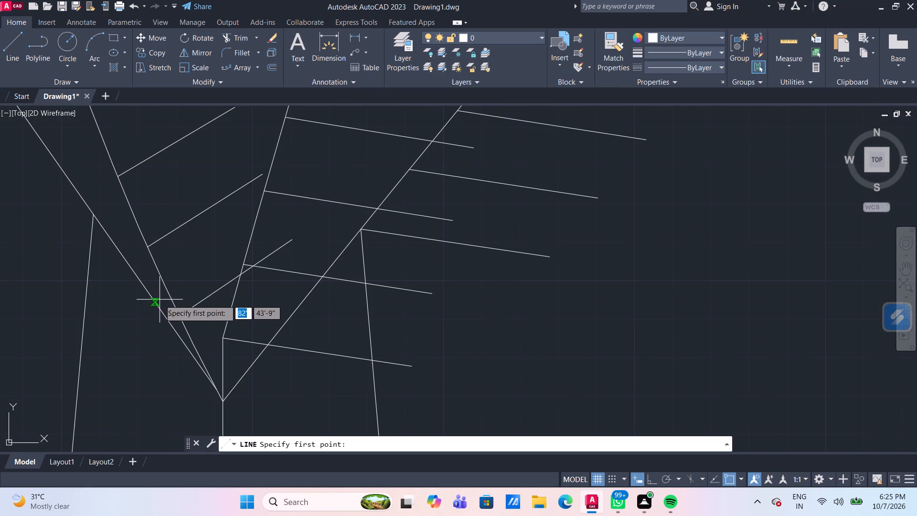
click(157, 304)
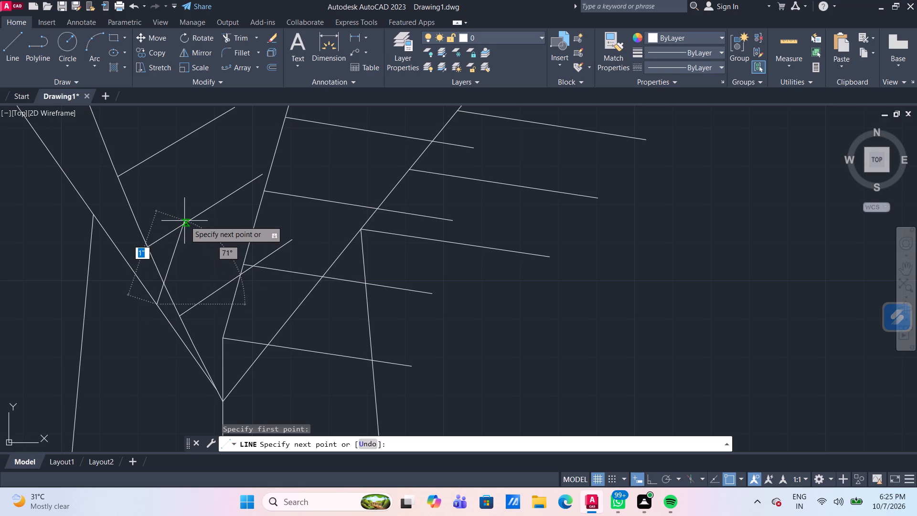
click(192, 219)
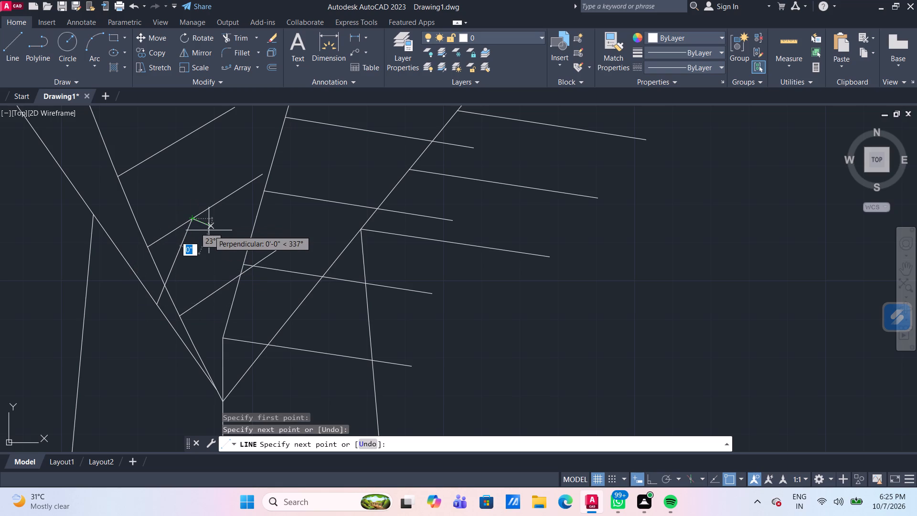
key(Return)
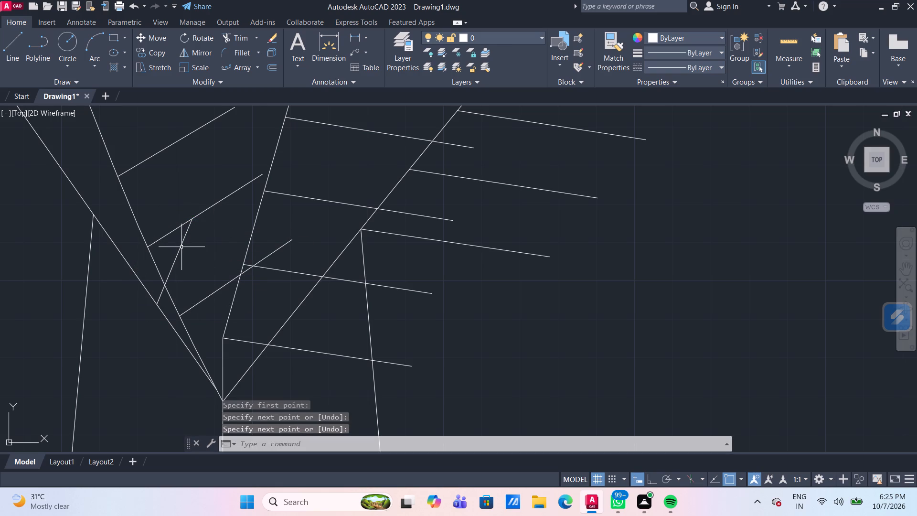
Path-array the steep short leaf line along the plant's outer left spline with 1" spacing between items.
click(181, 247)
click(243, 67)
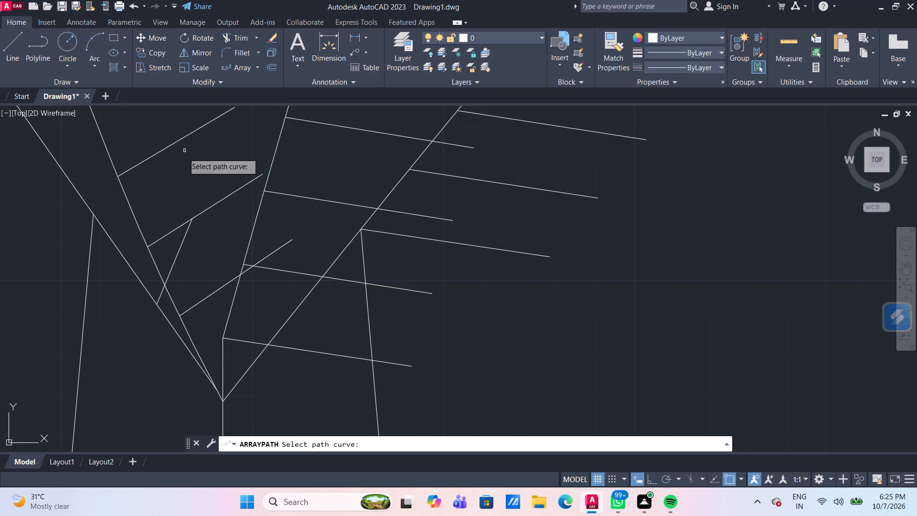
click(128, 264)
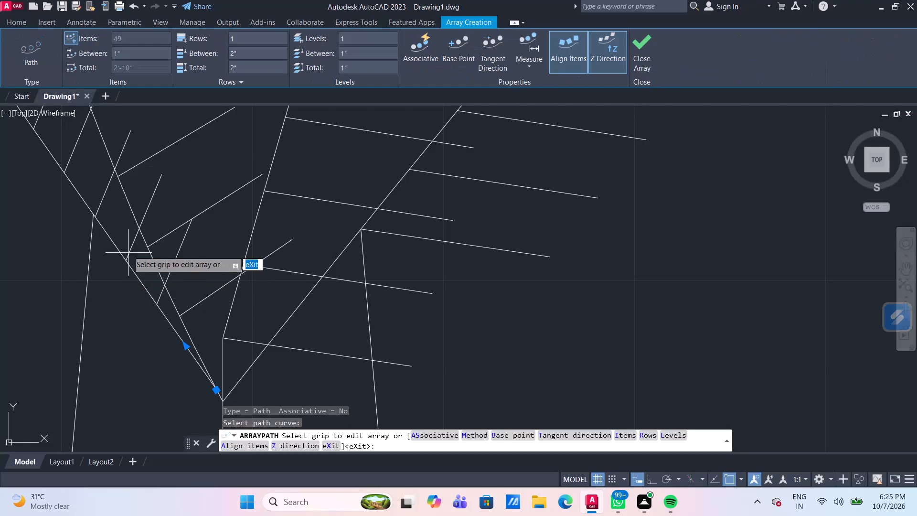
scroll(186, 177, down, 3)
scroll(237, 228, down, 3)
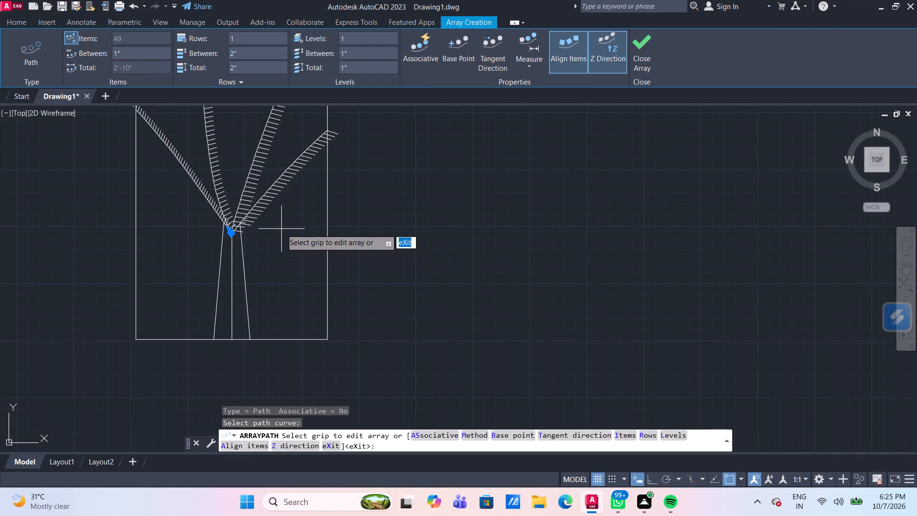
key(Escape)
Draw a leaf line about 2" long from the outer left spline near its base, sloping slightly downward to the plant's outer left side.
scroll(200, 213, up, 1)
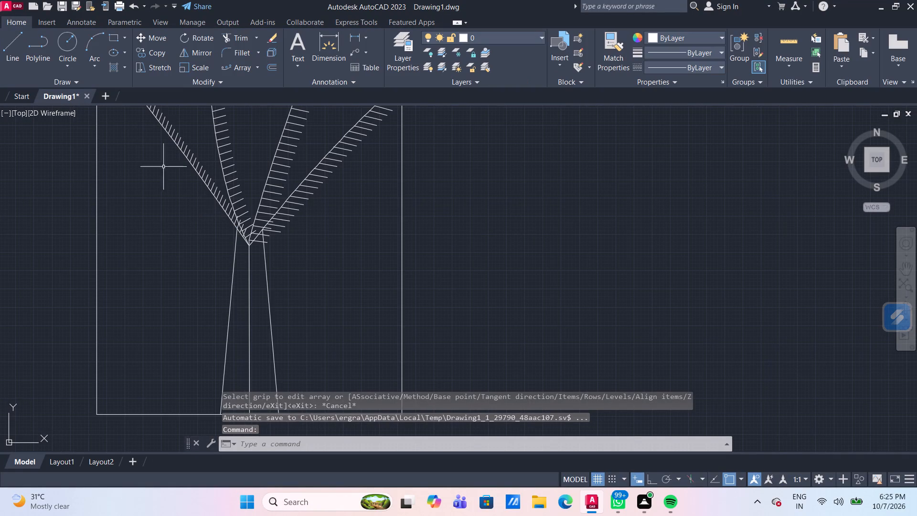
scroll(229, 239, up, 2)
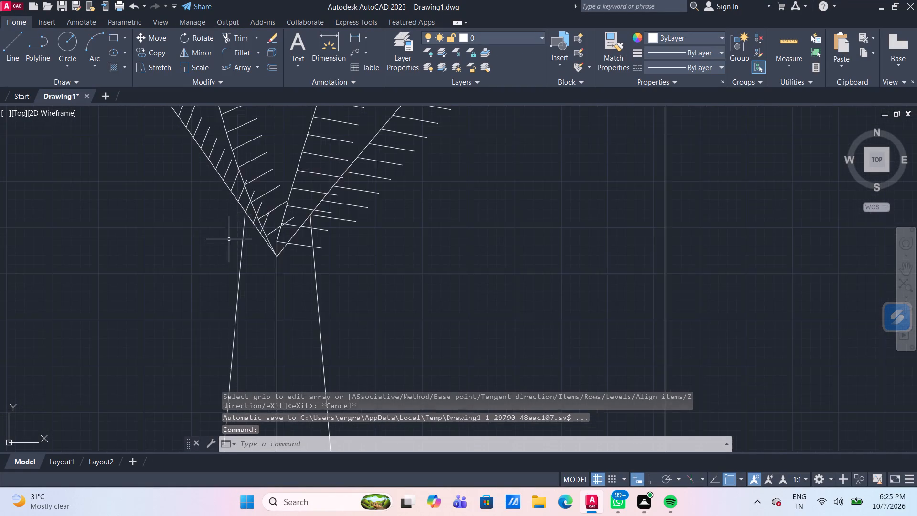
scroll(232, 241, up, 1)
click(8, 50)
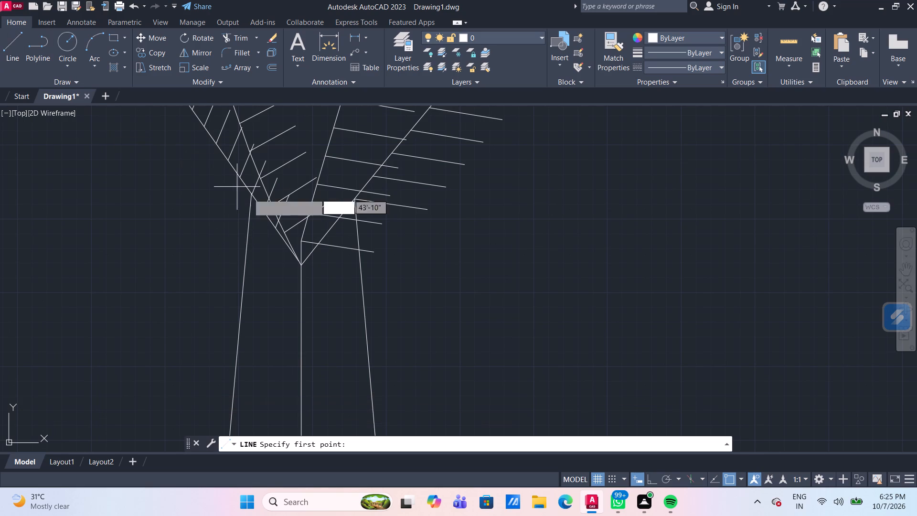
click(274, 226)
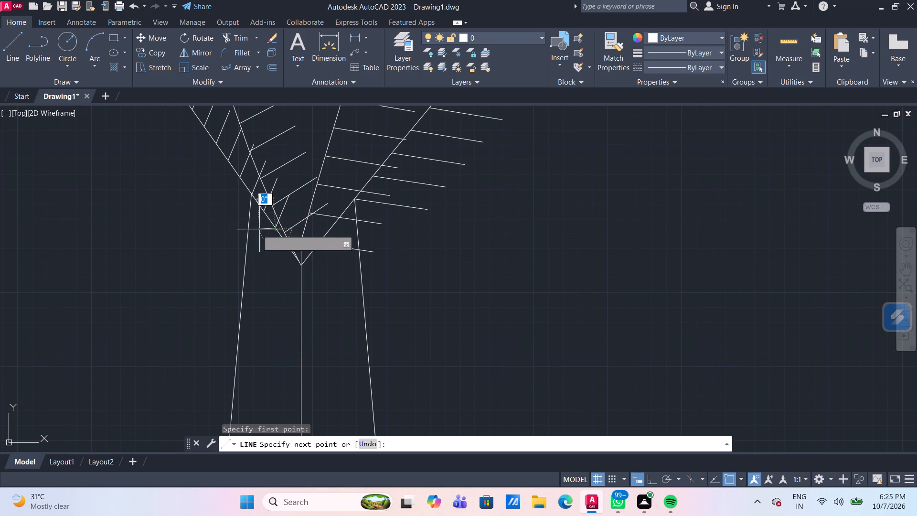
click(212, 240)
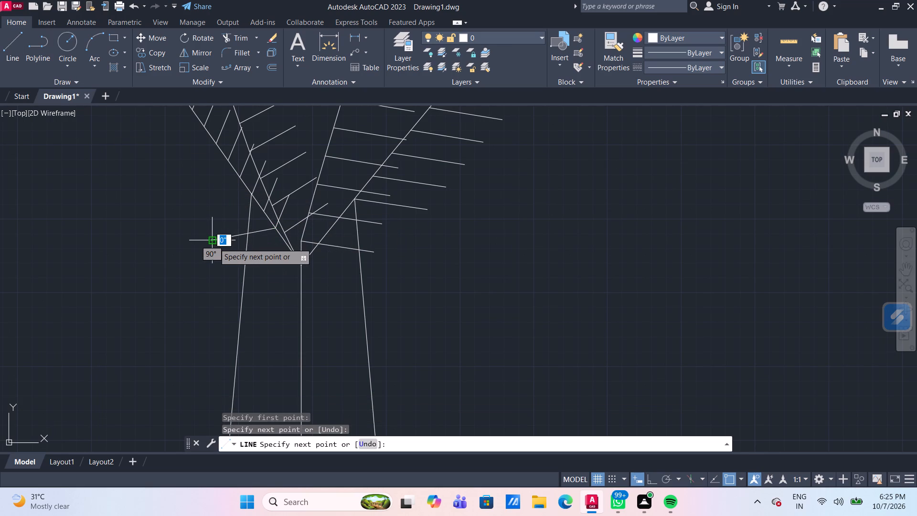
key(Return)
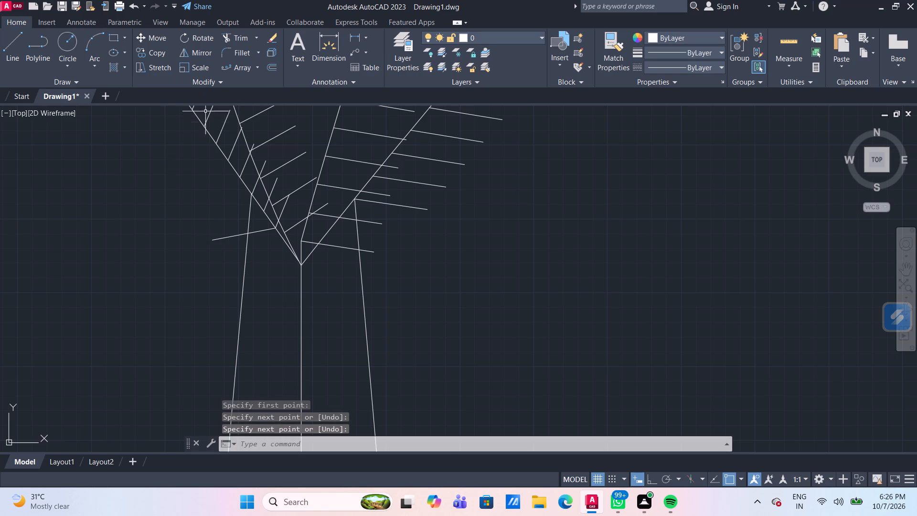
Path-array the 2" outward leaf line along the plant's outer left spline with 1" spacing between items.
click(228, 236)
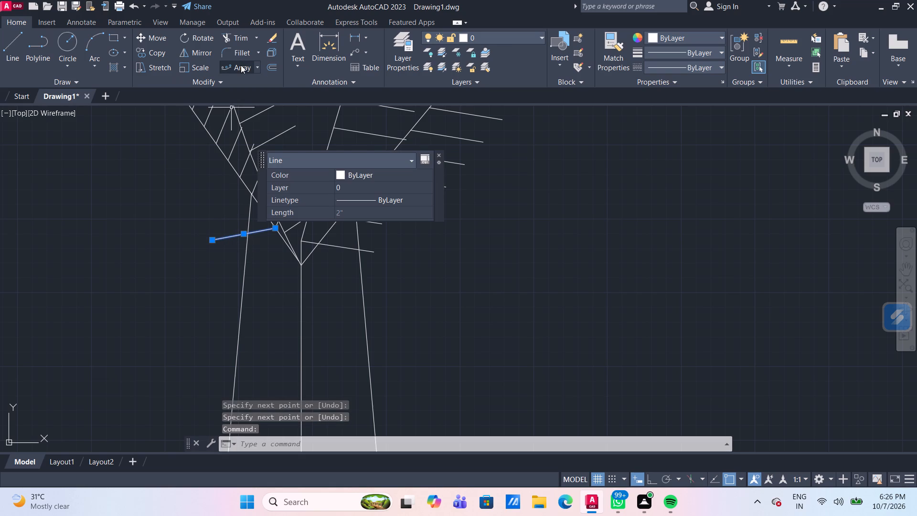
click(241, 65)
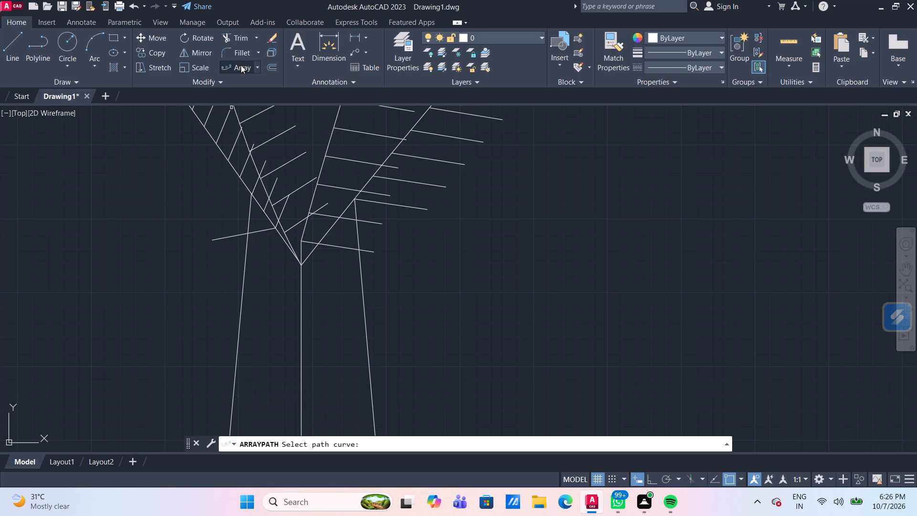
click(243, 183)
click(152, 51)
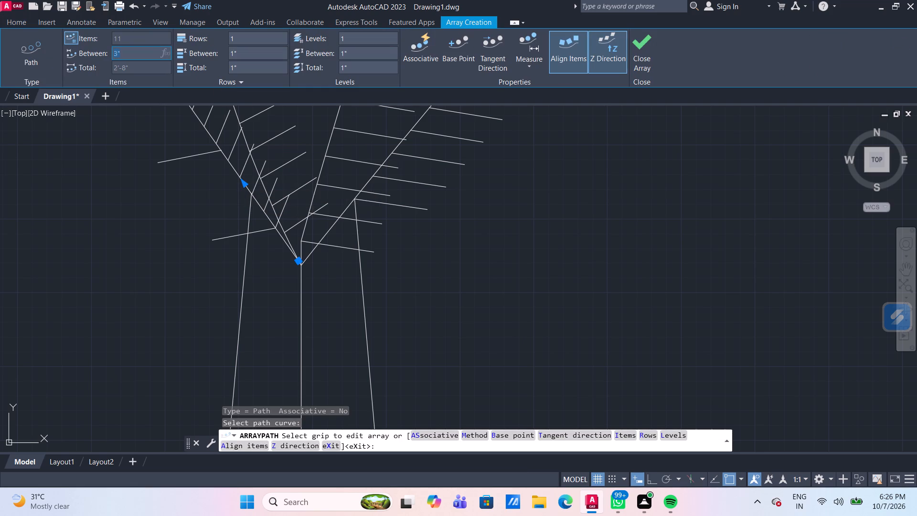
text(1")
key(Return)
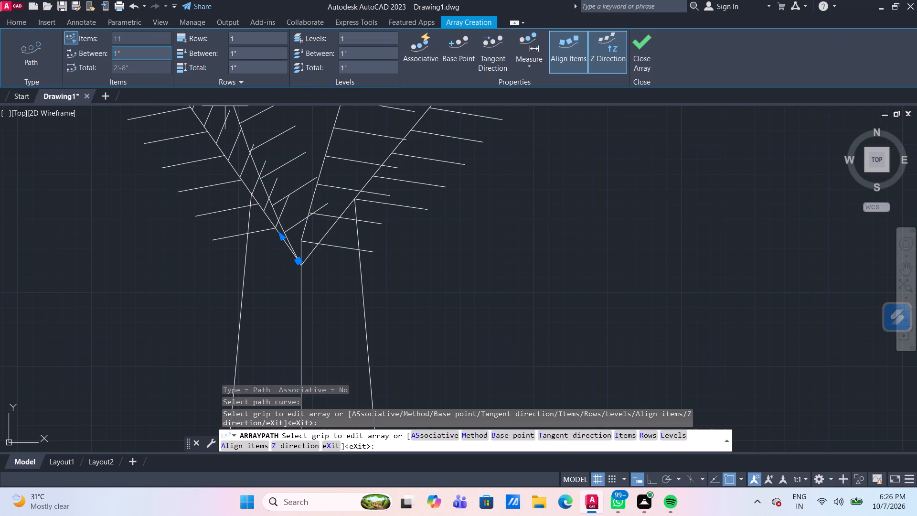
scroll(153, 52, down, 4)
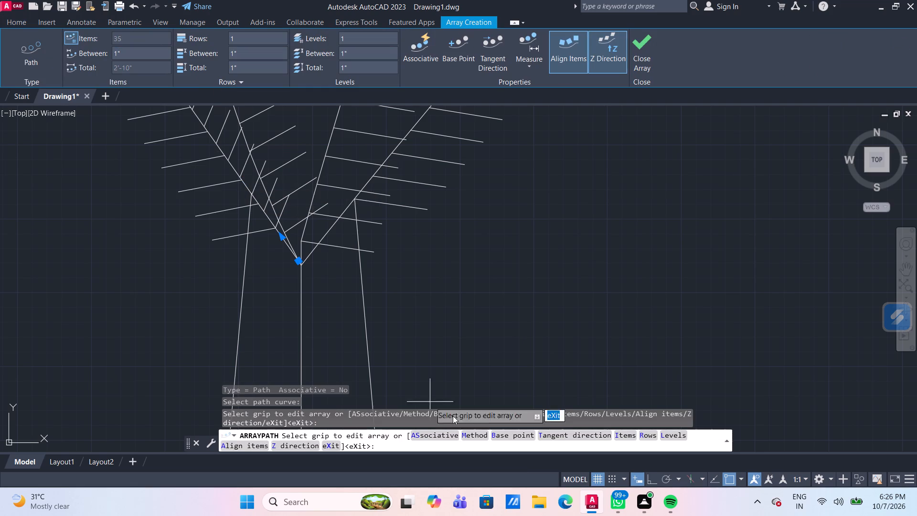
scroll(447, 412, down, 3)
scroll(451, 294, down, 2)
scroll(431, 203, up, 1)
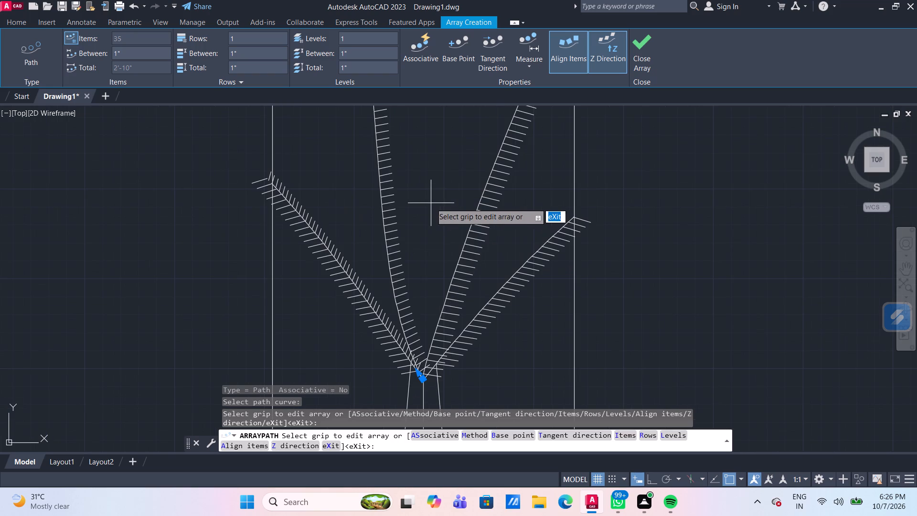
key(Escape)
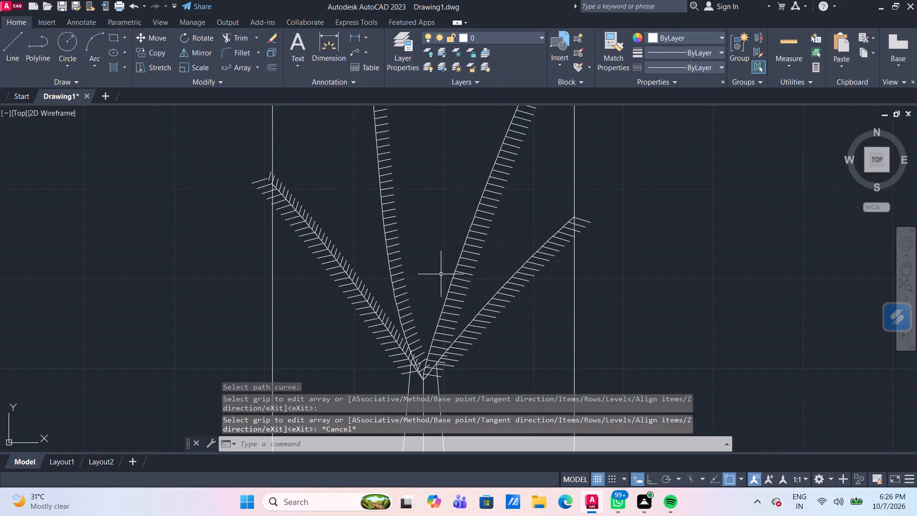
Examine the leaf lines along the plant's left splines and check an outward leaf line's length on the outer left spline.
scroll(434, 301, up, 2)
middle_drag(427, 323, 413, 174)
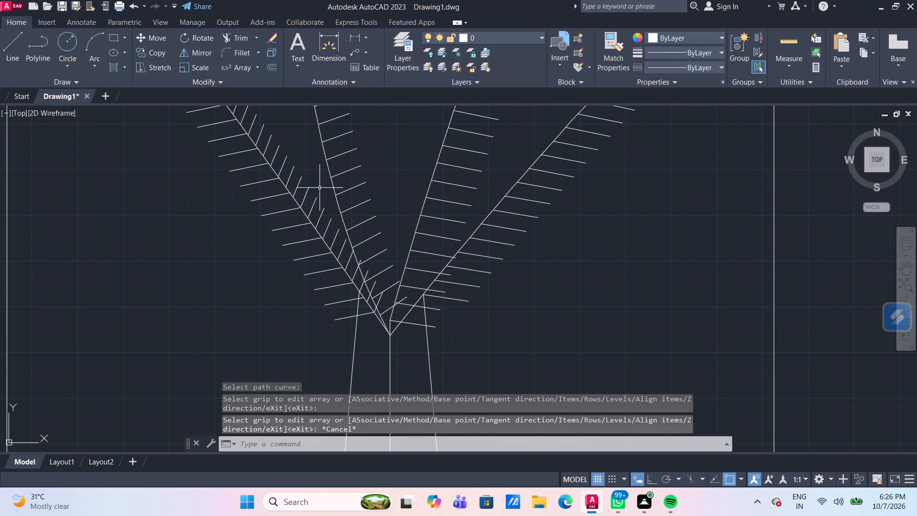
scroll(339, 226, up, 2)
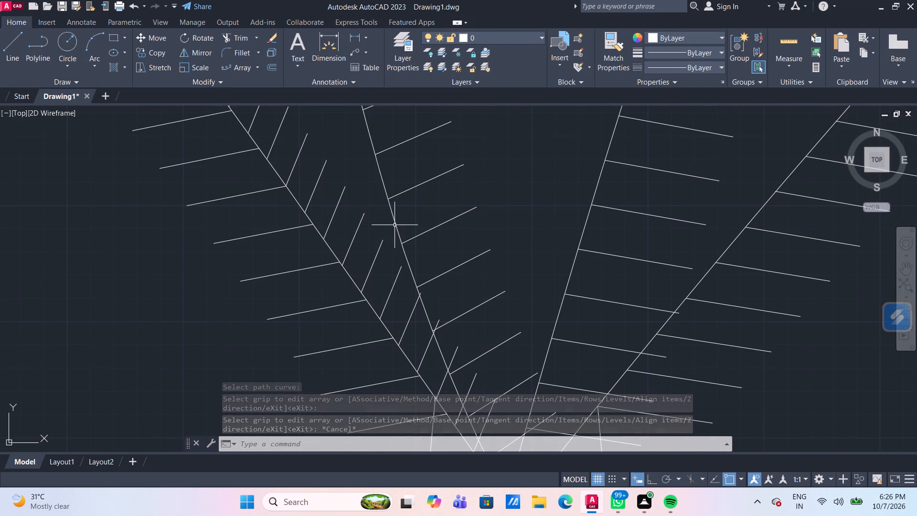
scroll(392, 225, down, 1)
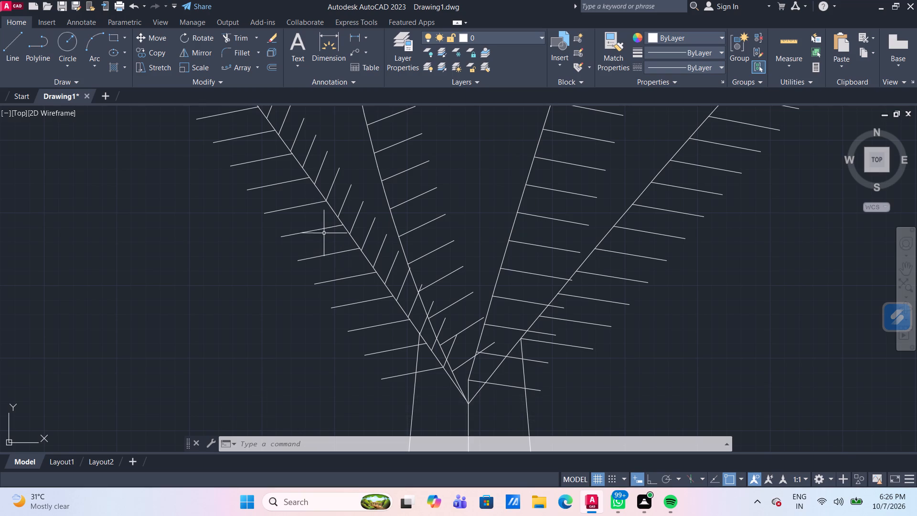
click(321, 230)
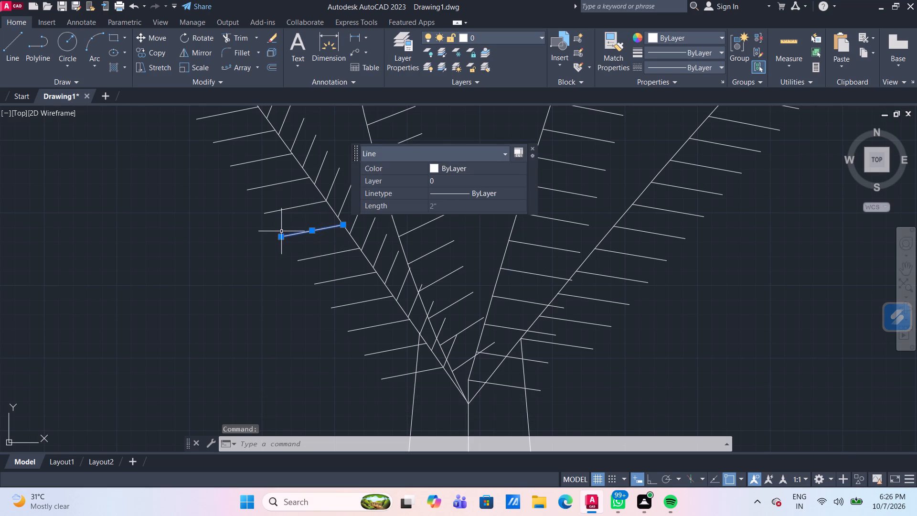
key(Escape)
scroll(398, 355, down, 2)
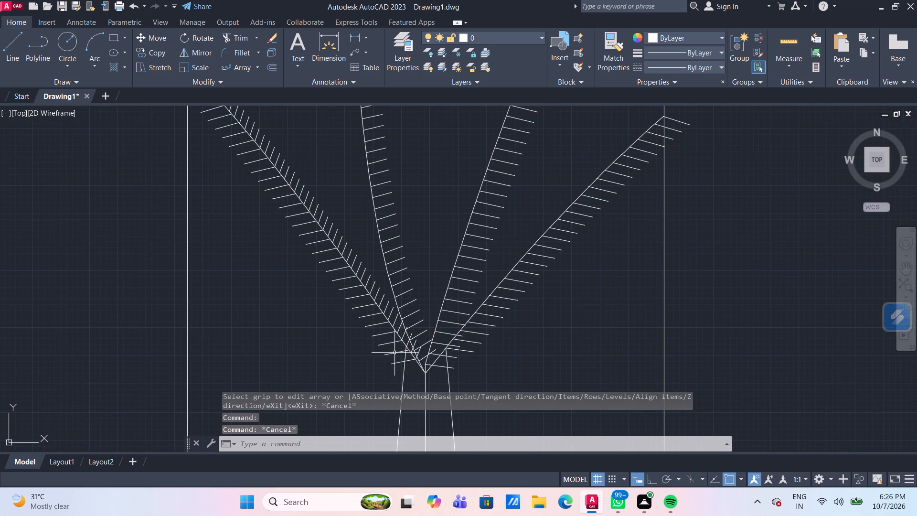
scroll(390, 334, down, 1)
middle_drag(354, 326, 346, 317)
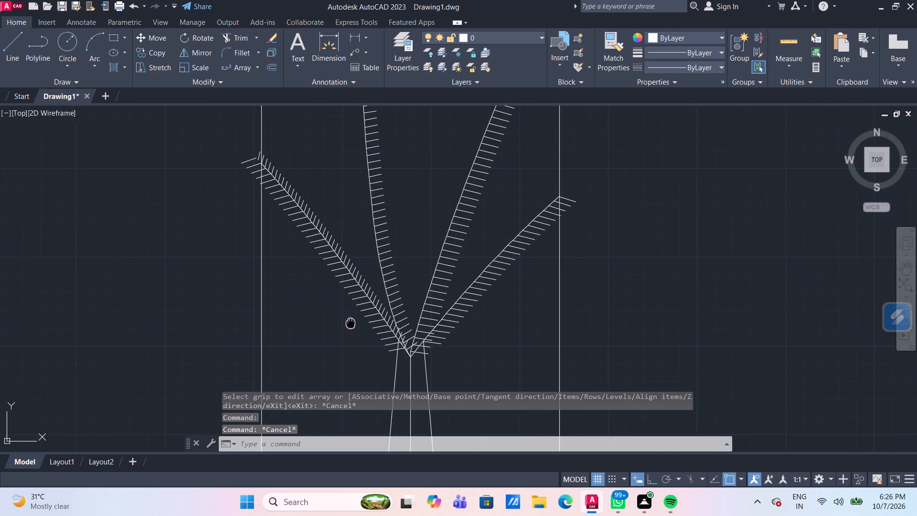
middle_drag(346, 317, 320, 316)
scroll(309, 266, up, 2)
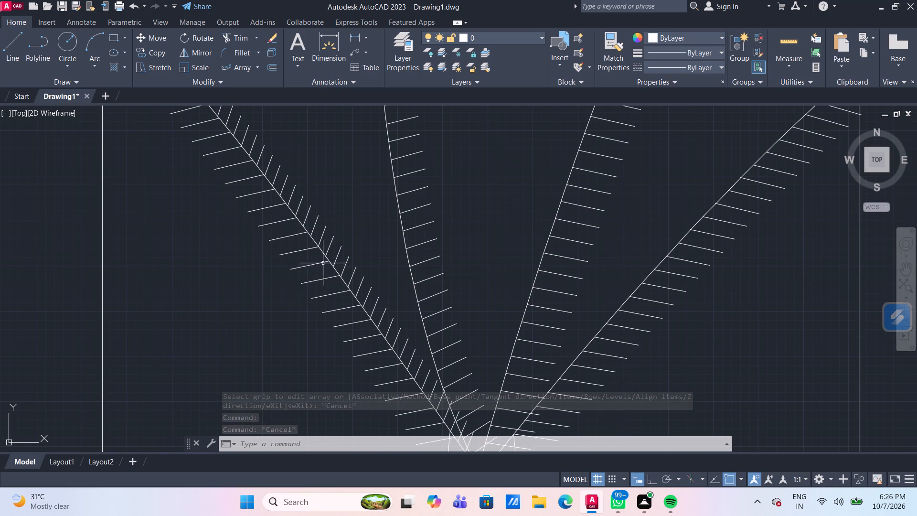
scroll(340, 265, down, 2)
scroll(306, 178, up, 1)
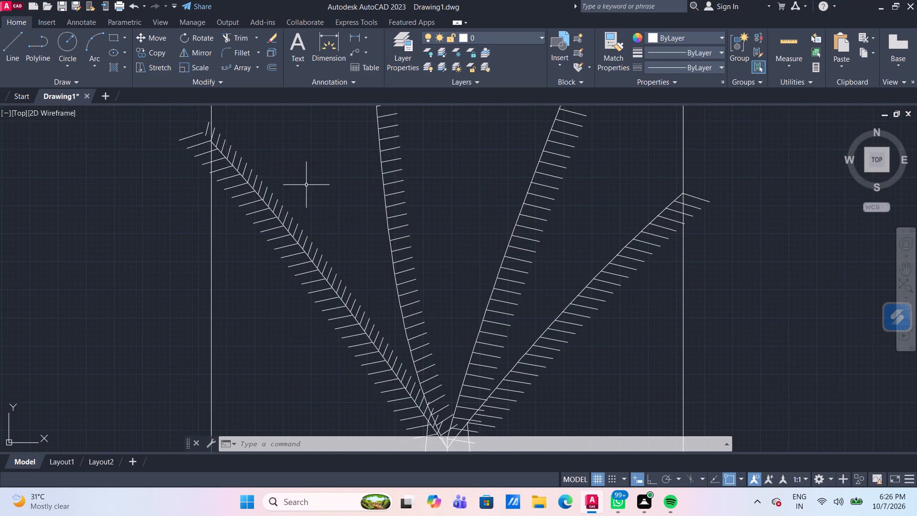
scroll(366, 293, up, 2)
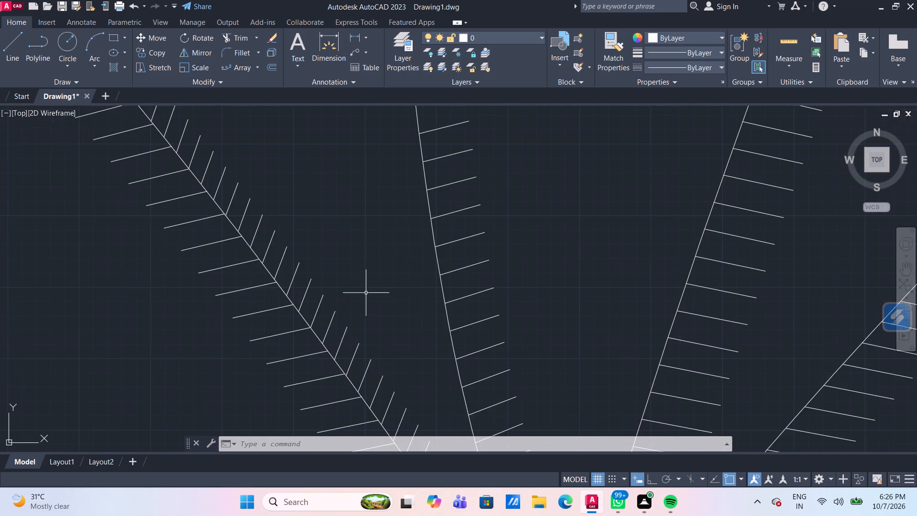
middle_drag(366, 292, 324, 199)
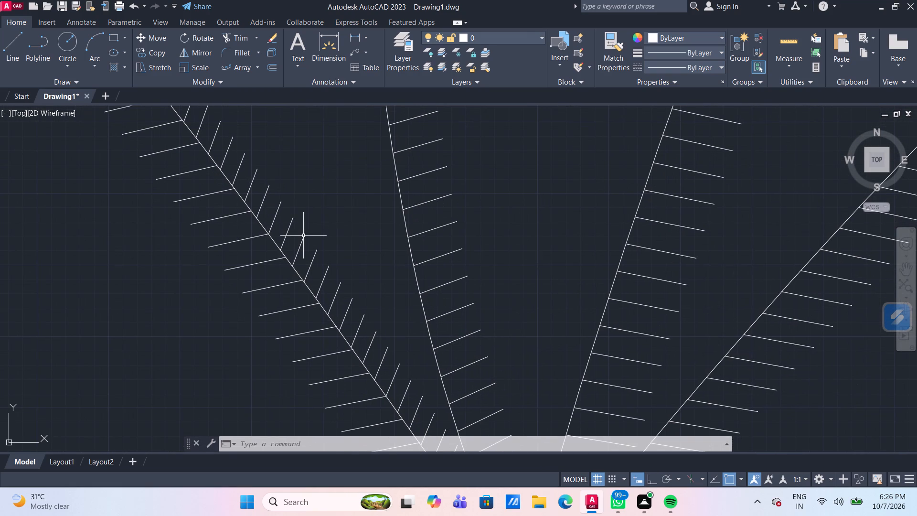
scroll(307, 245, down, 2)
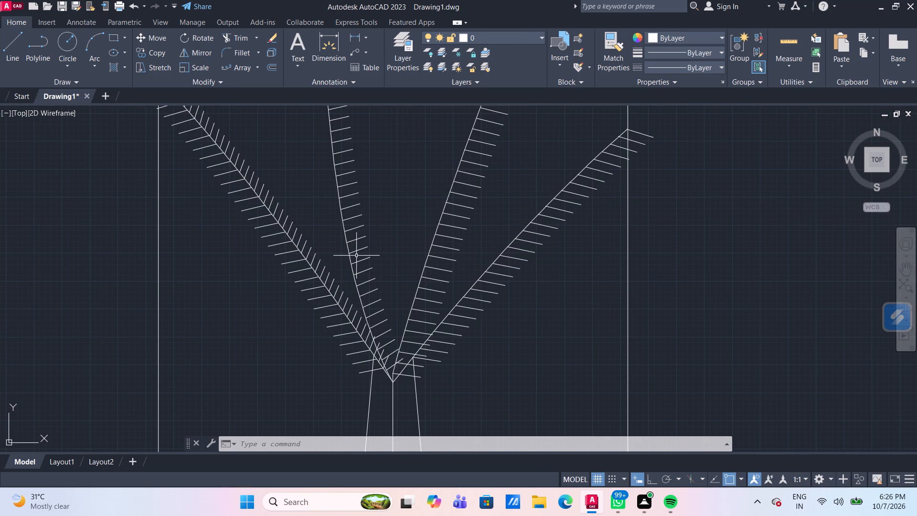
Draw a leaf line about 2" long from the inner left spline near its base, rising slightly outward across the outer left spline.
scroll(390, 392, up, 2)
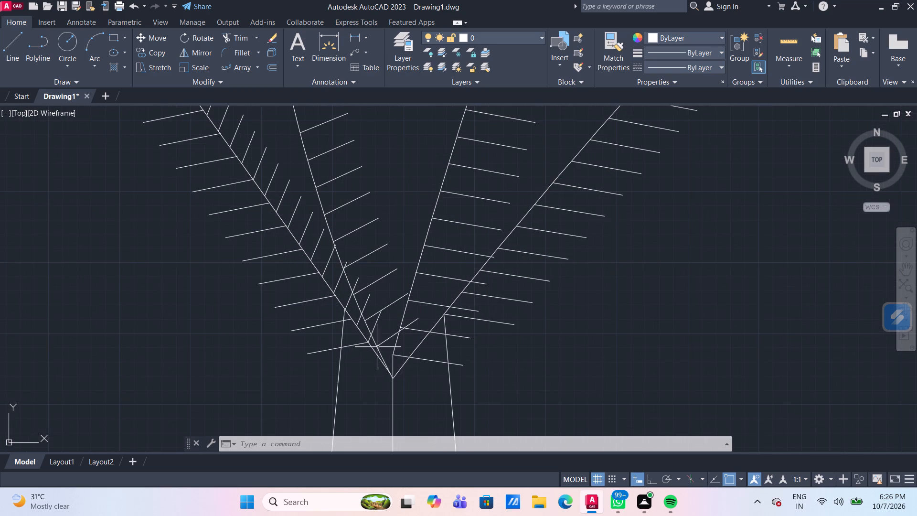
scroll(368, 325, up, 1)
click(14, 49)
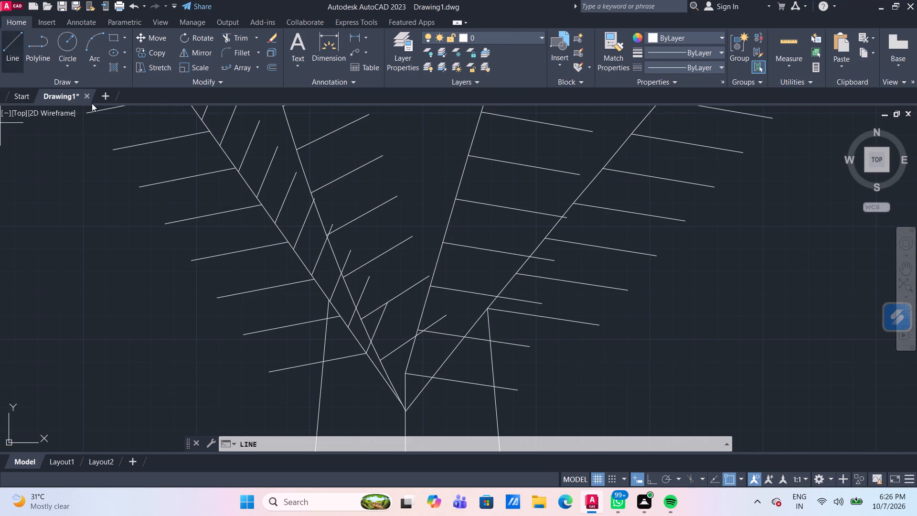
click(357, 321)
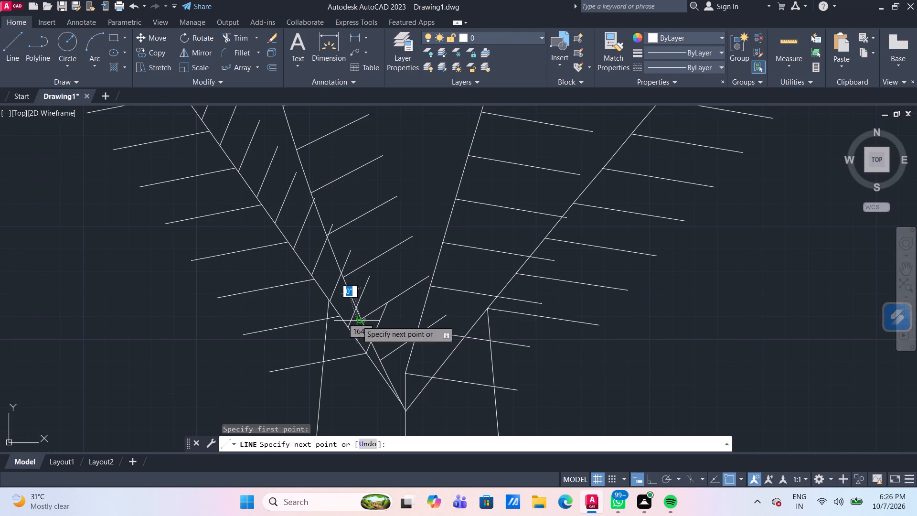
click(277, 308)
key(Return)
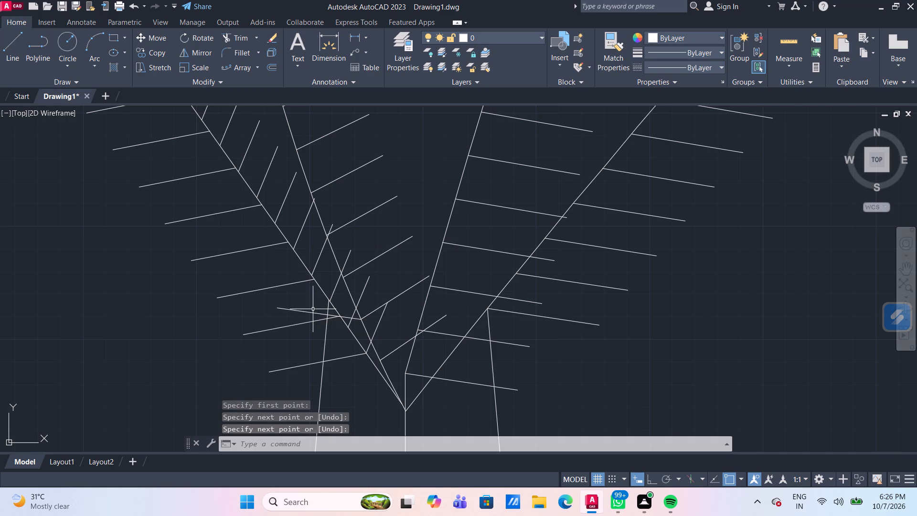
Path-array the new outward leaf line along the plant's inner left spline with 1" spacing between items.
click(309, 312)
click(231, 64)
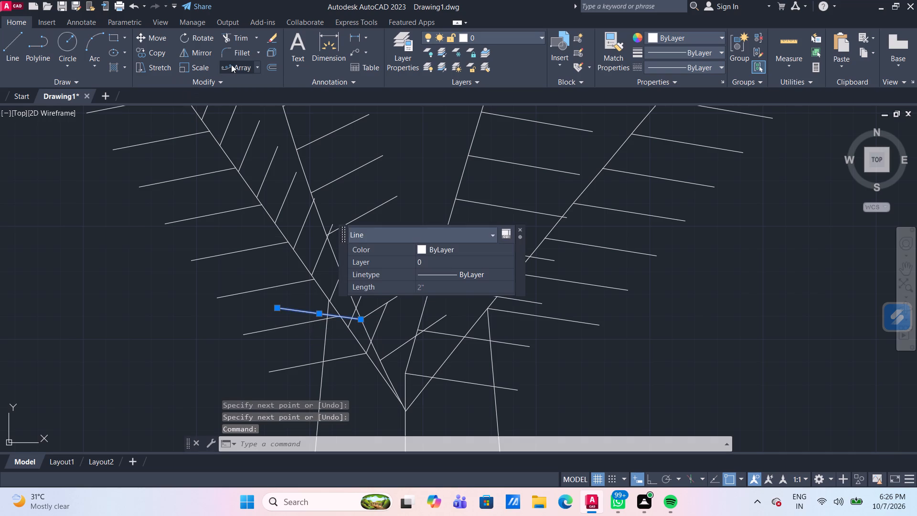
click(332, 251)
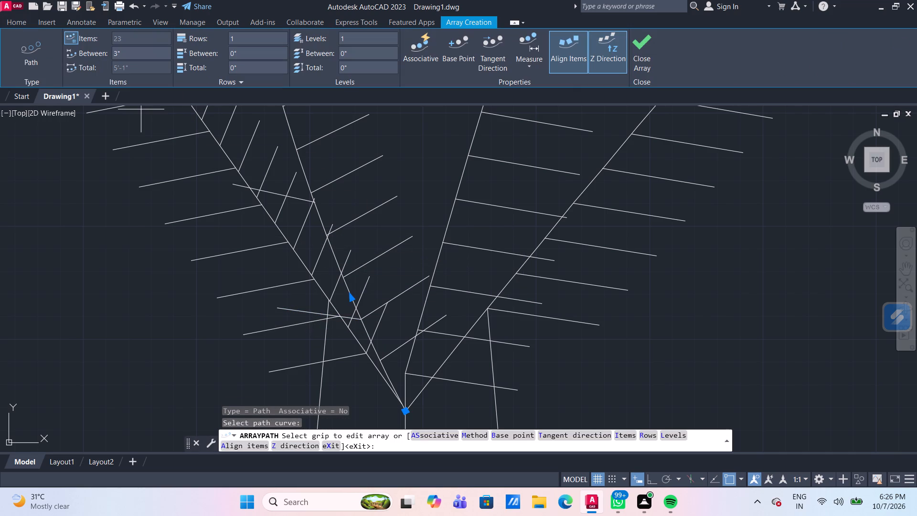
click(133, 51)
text(1")
key(Return)
key(Return)
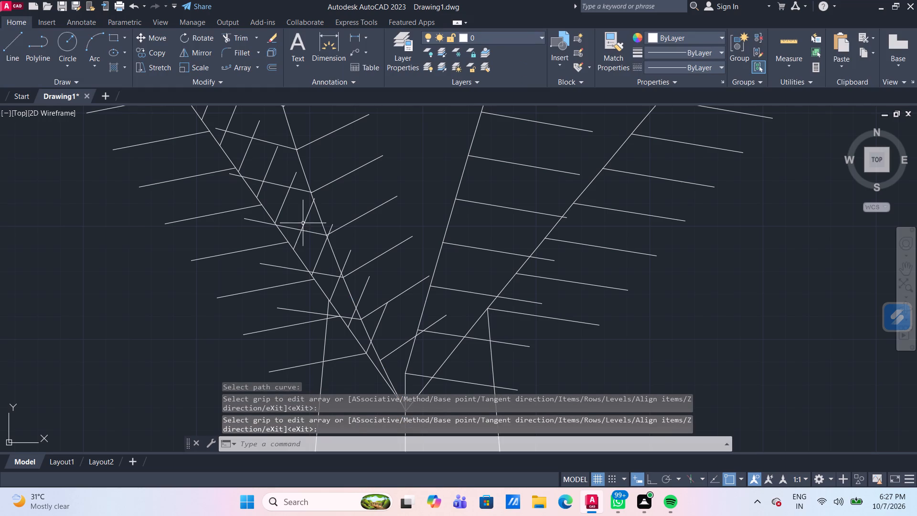
Check the lengths of the leaf lines on both sides of the plant's outer left and inner left splines.
scroll(303, 223, down, 6)
scroll(317, 162, up, 2)
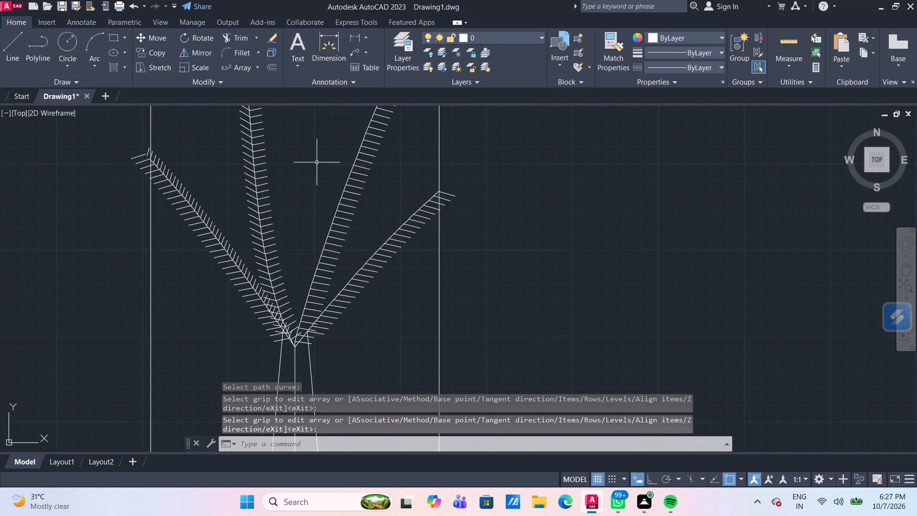
scroll(195, 201, up, 2)
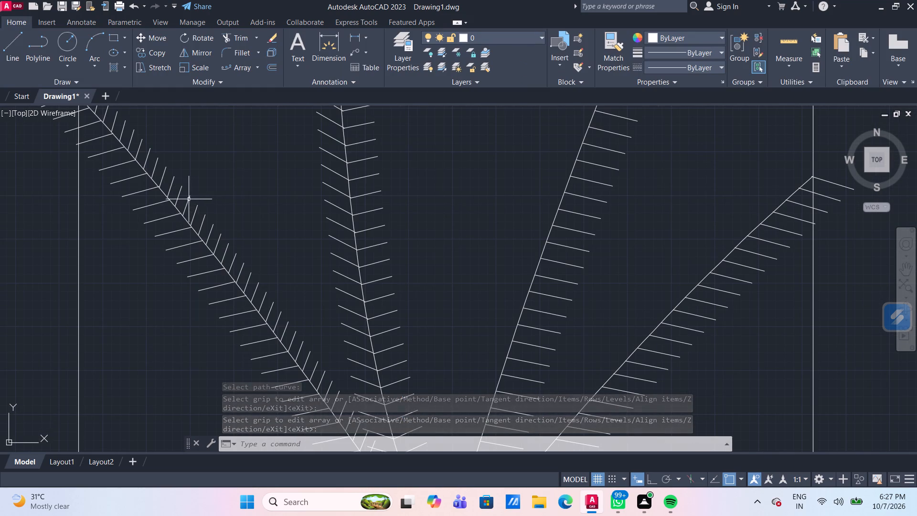
click(189, 199)
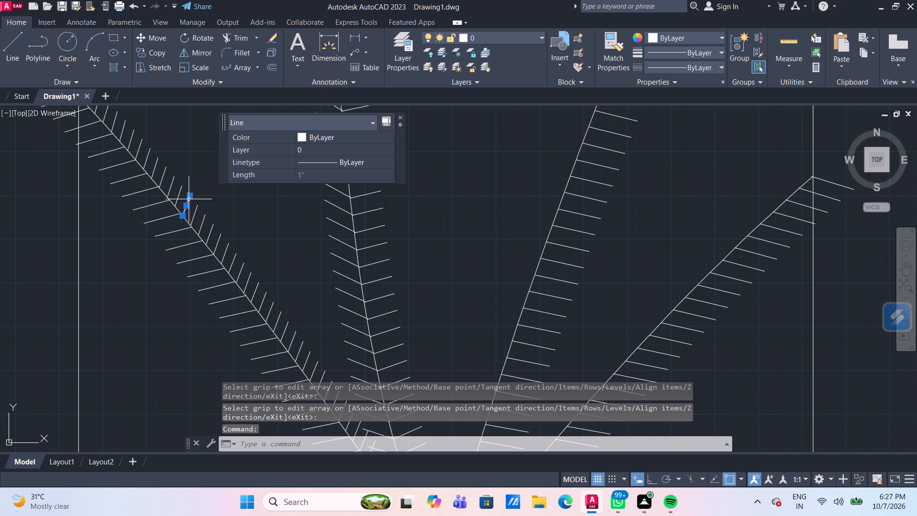
key(Escape)
click(162, 218)
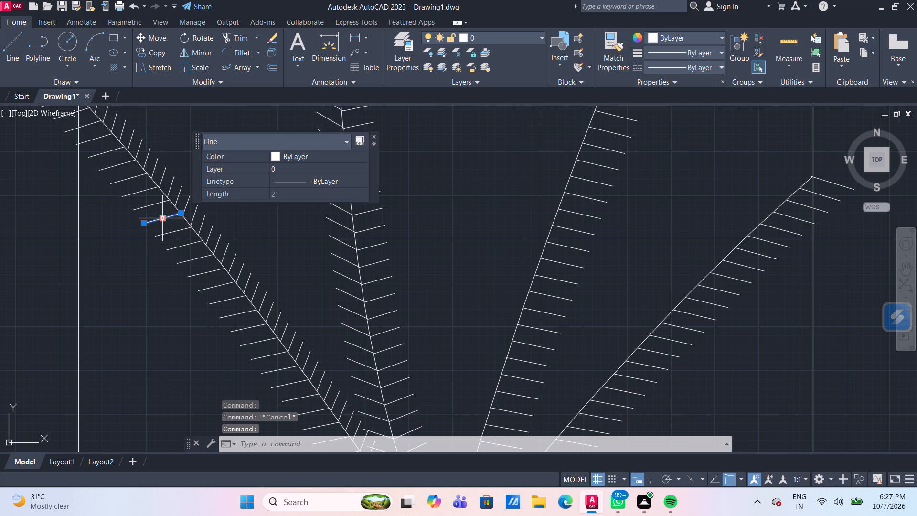
key(Escape)
click(344, 227)
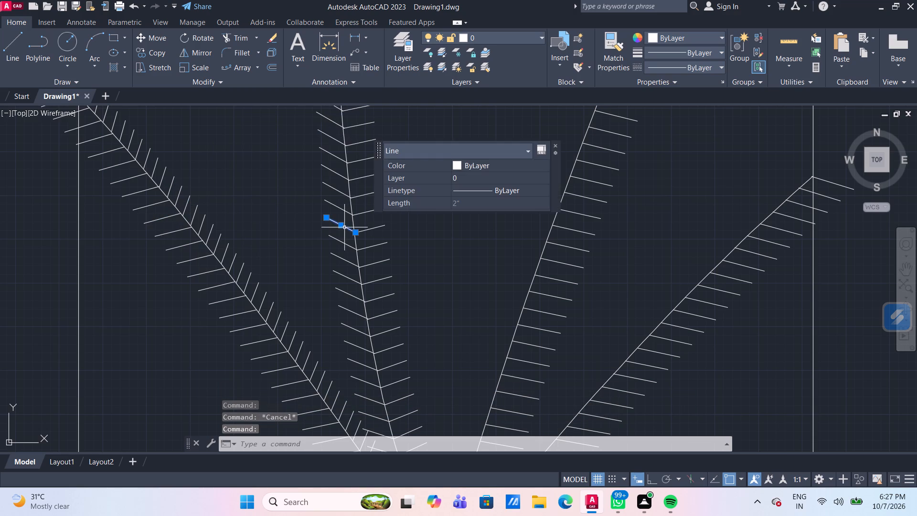
key(Escape)
click(371, 226)
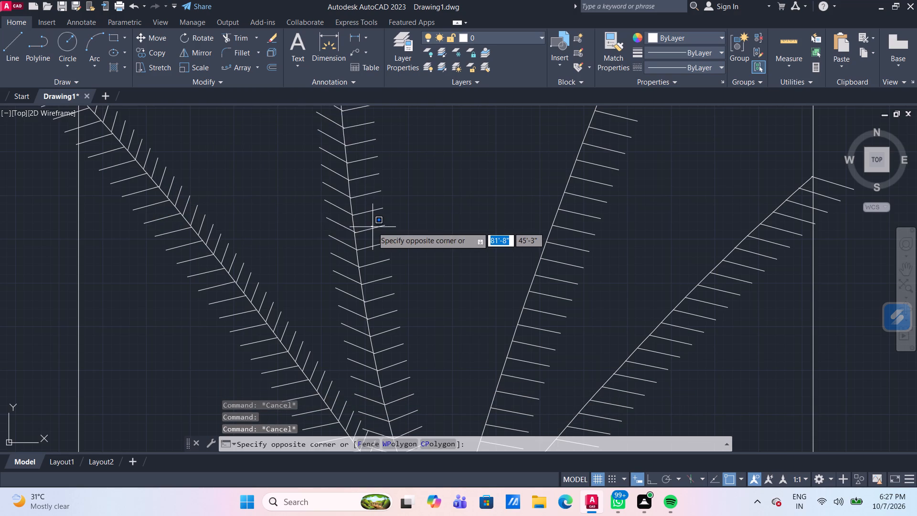
click(373, 230)
click(371, 228)
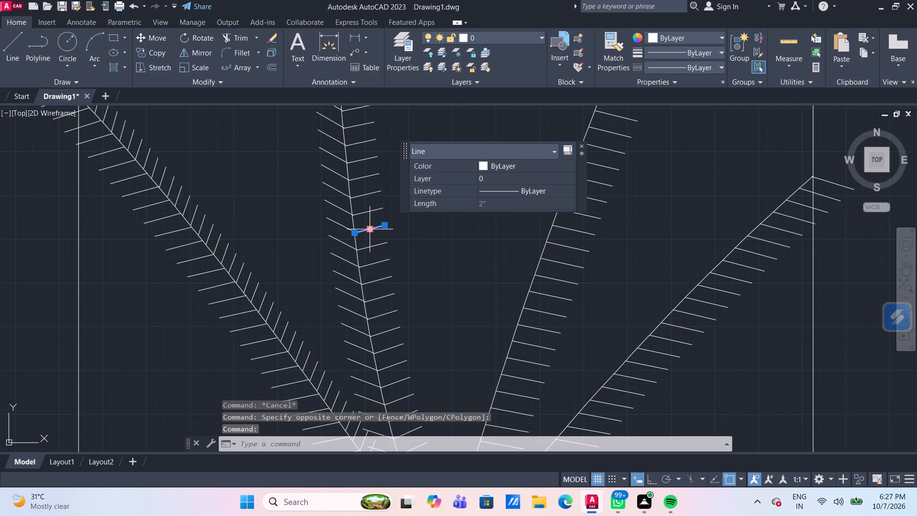
key(Escape)
scroll(261, 290, down, 3)
scroll(262, 294, up, 2)
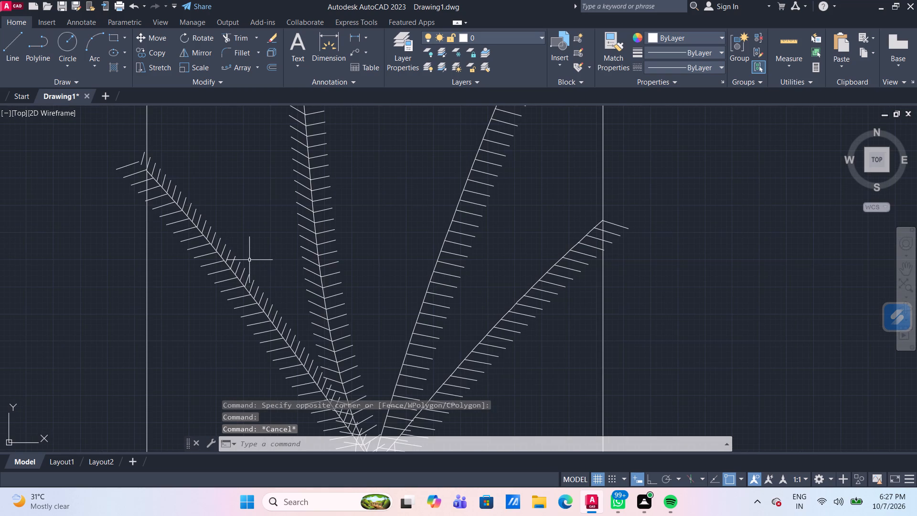
click(278, 291)
key(Escape)
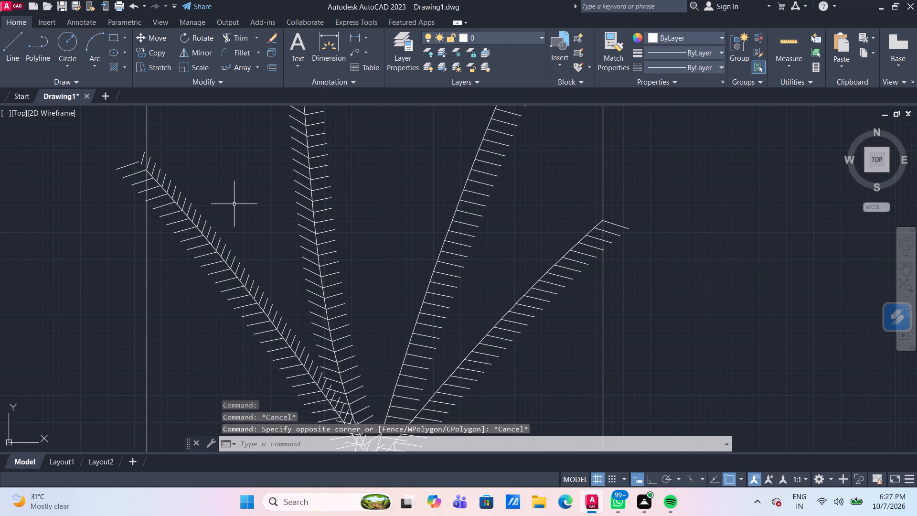
Examine the leaf lines on the plant's left splines and check the lengths of the inner-side leaf lines on the outer left spline.
scroll(149, 158, up, 3)
scroll(154, 162, down, 4)
scroll(299, 344, up, 1)
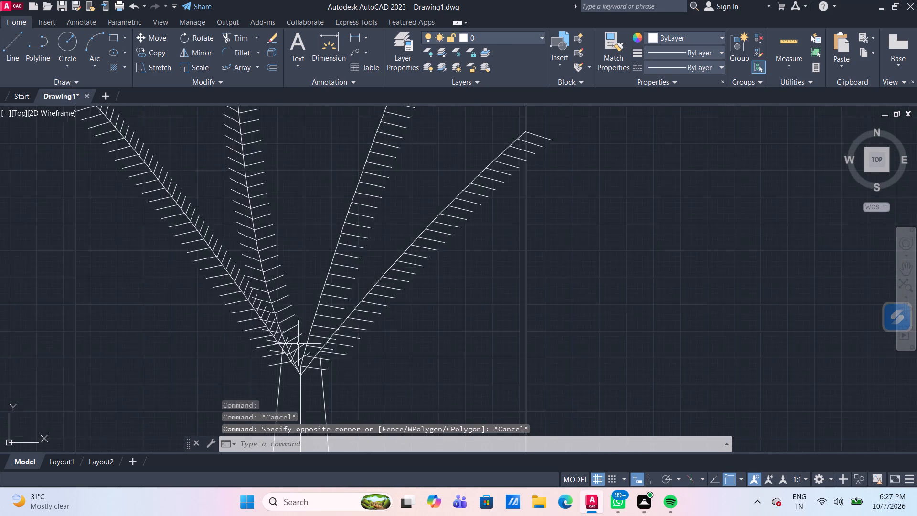
scroll(296, 343, up, 2)
scroll(206, 264, down, 3)
scroll(191, 216, up, 1)
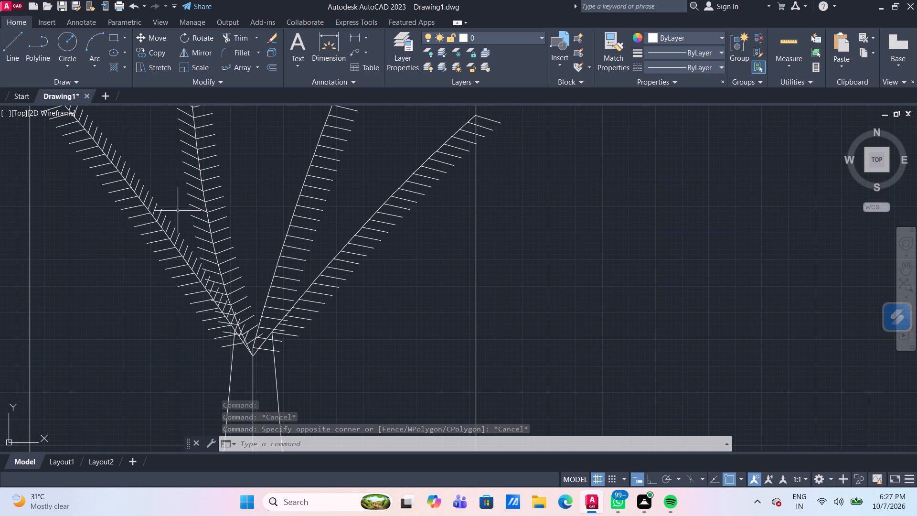
click(152, 215)
scroll(152, 217, up, 2)
key(Escape)
scroll(151, 217, up, 2)
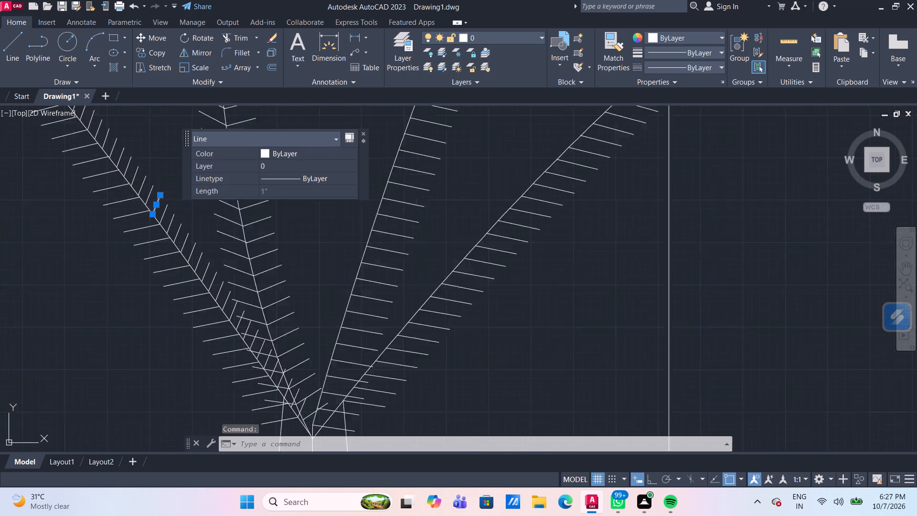
key(Escape)
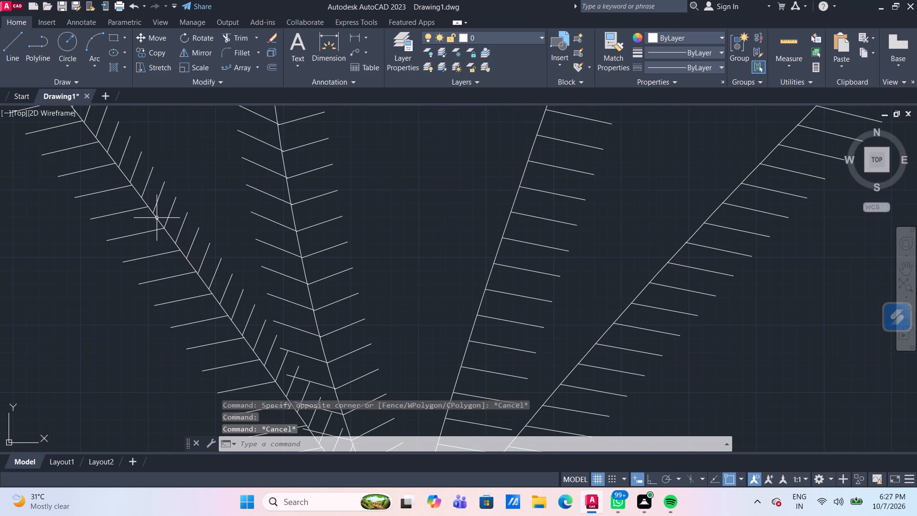
click(261, 315)
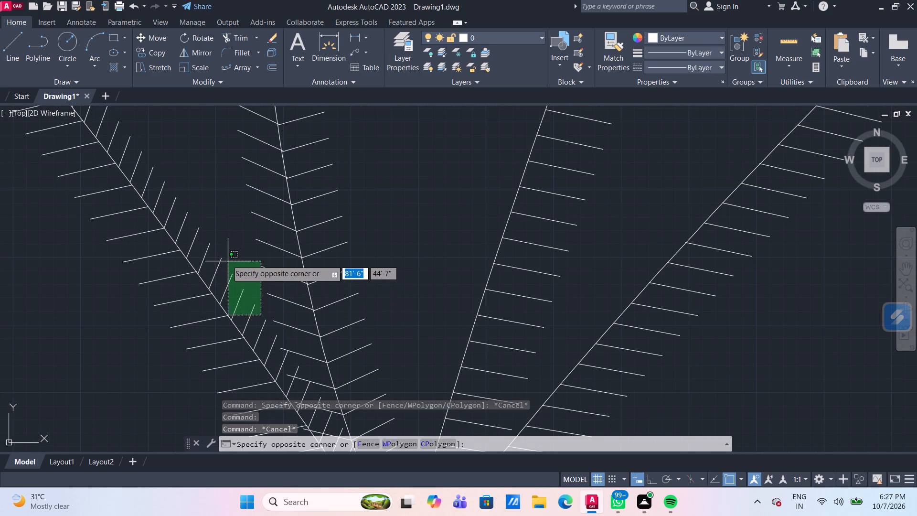
click(233, 260)
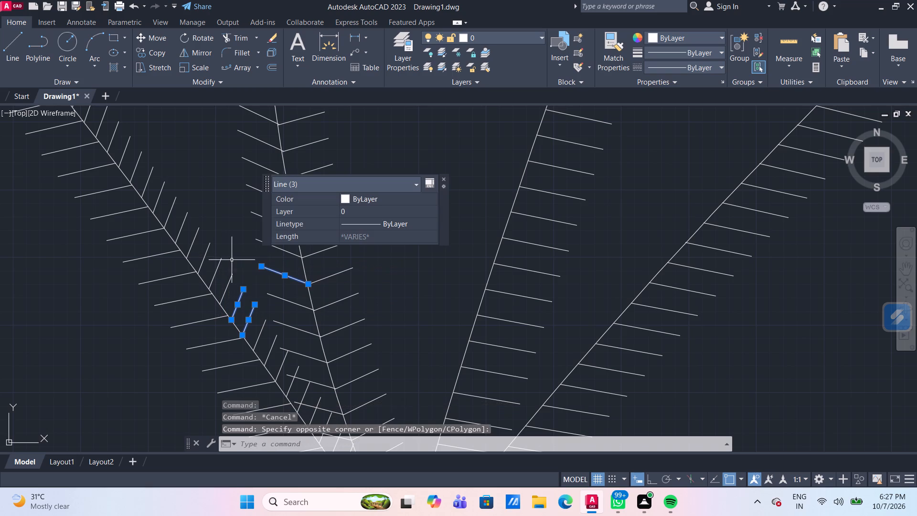
key(Escape)
click(233, 283)
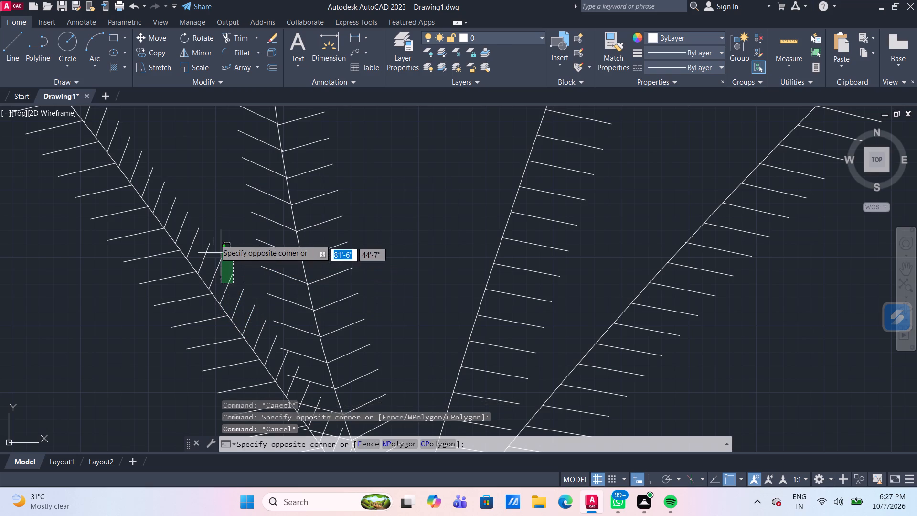
click(214, 236)
click(211, 245)
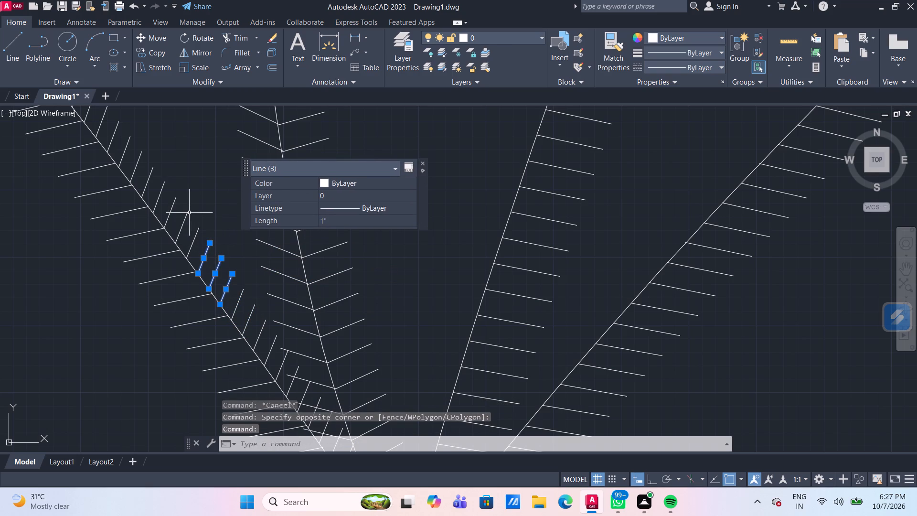
key(Escape)
scroll(206, 236, down, 4)
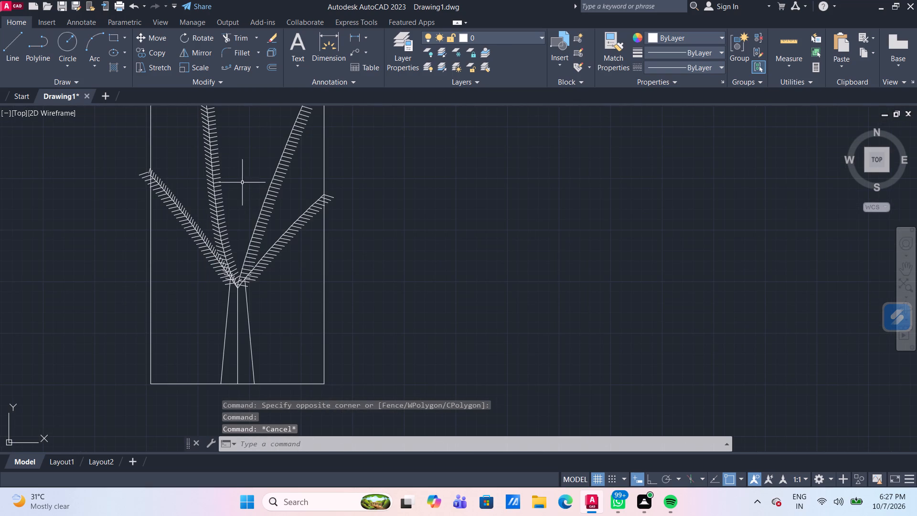
scroll(242, 171, down, 2)
scroll(249, 163, up, 2)
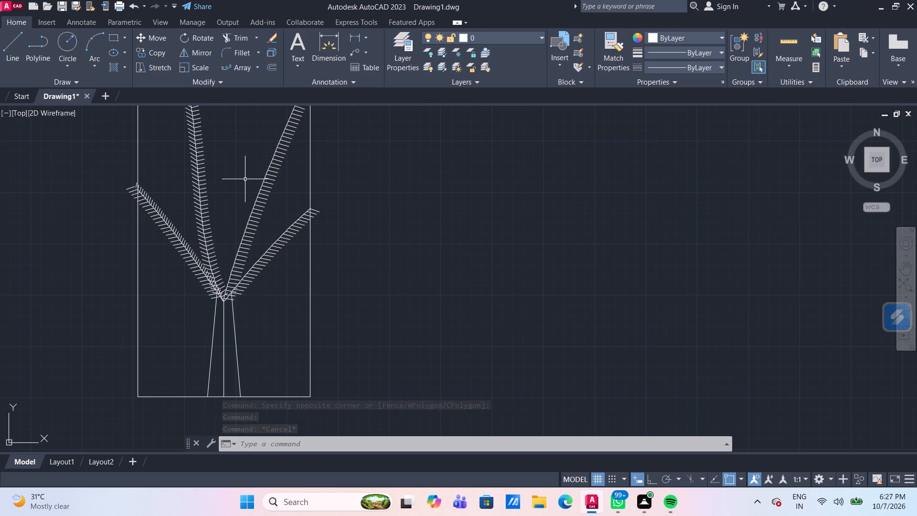
Draw a leaf line about 2" long from the inner right spline near its base, rising inward toward the left splines.
key(l)
key(Return)
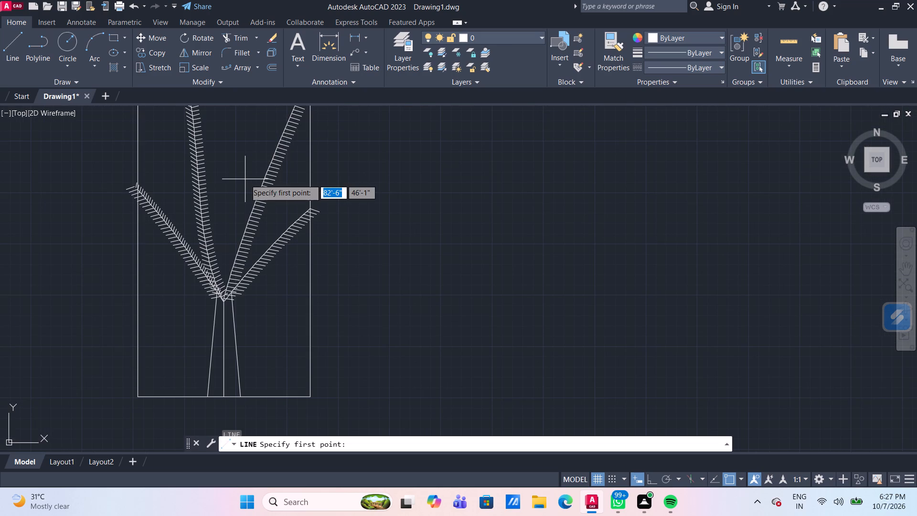
scroll(231, 292, up, 5)
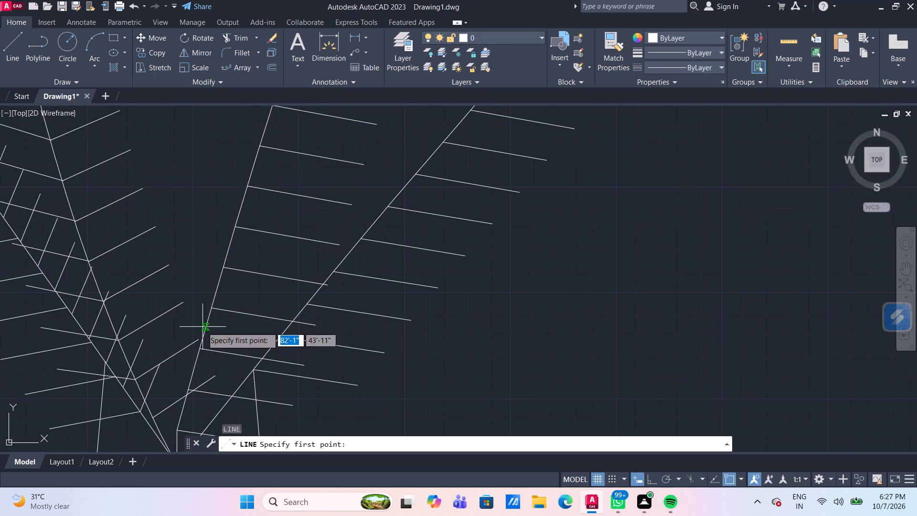
click(186, 389)
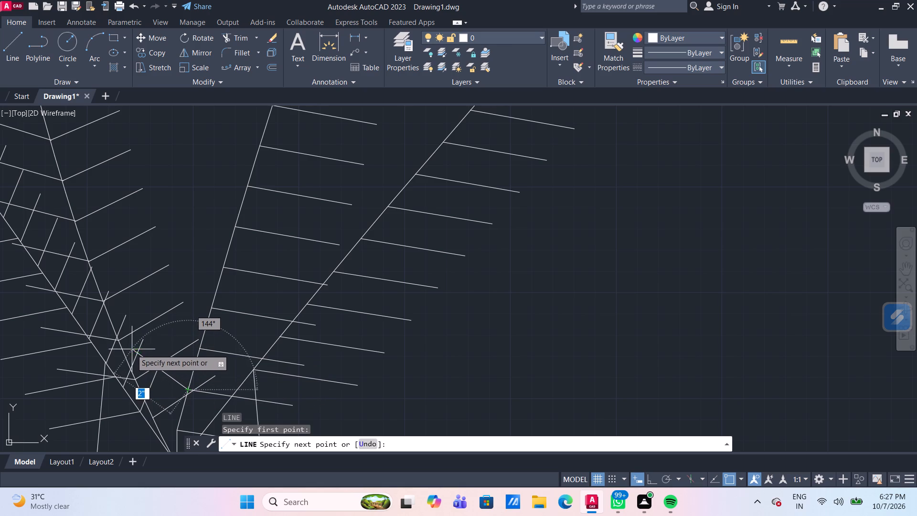
click(127, 346)
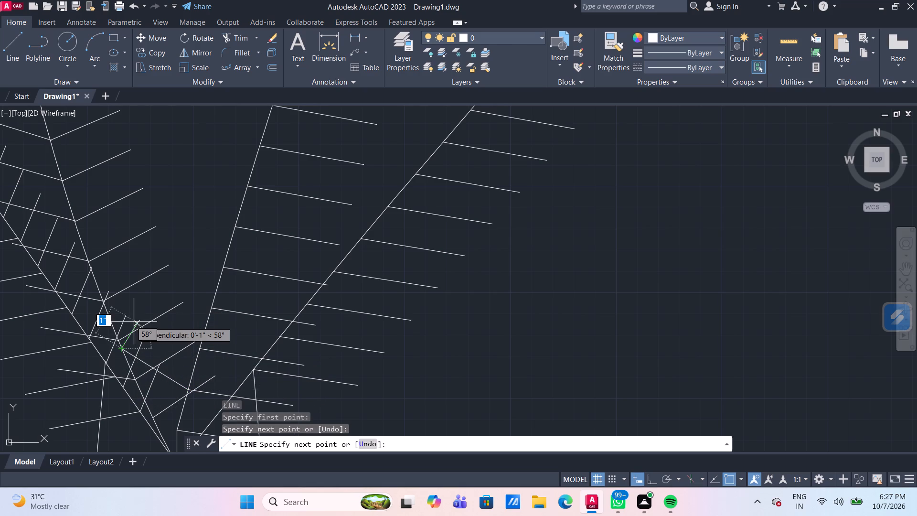
key(Return)
Path-array the new inward leaf line along the plant's inner right spline with 1" spacing between items.
click(179, 383)
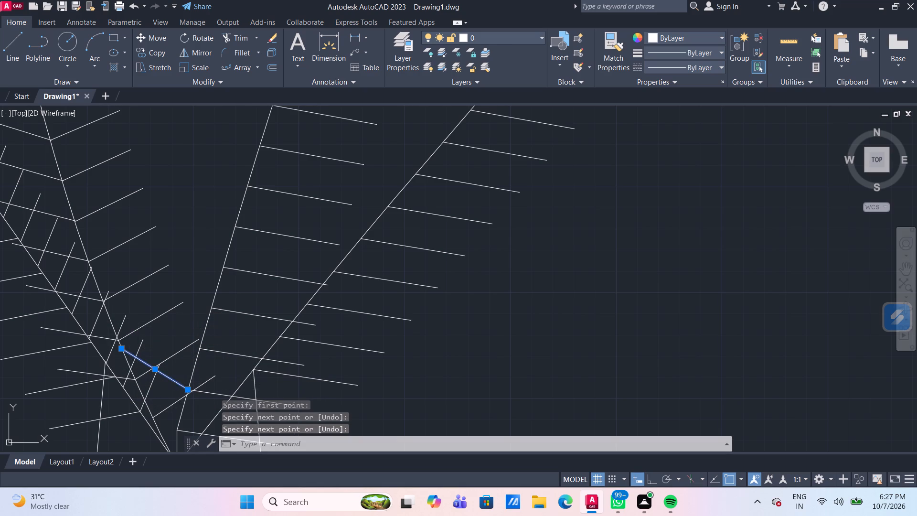
click(239, 66)
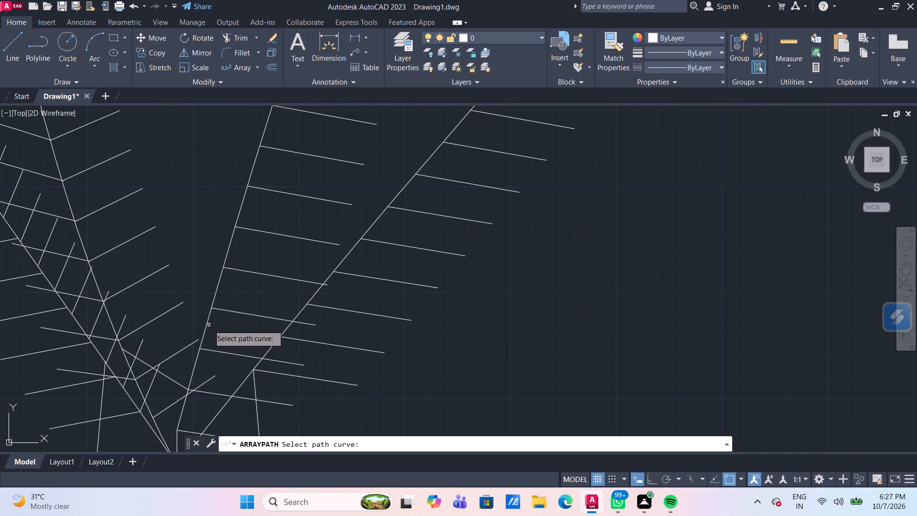
click(207, 322)
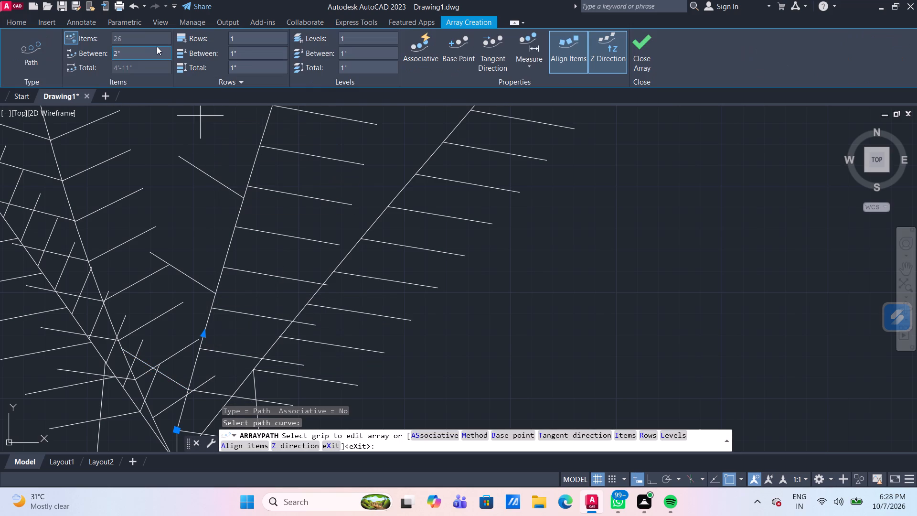
click(155, 46)
text(1")
key(Return)
scroll(165, 61, down, 5)
scroll(268, 156, down, 5)
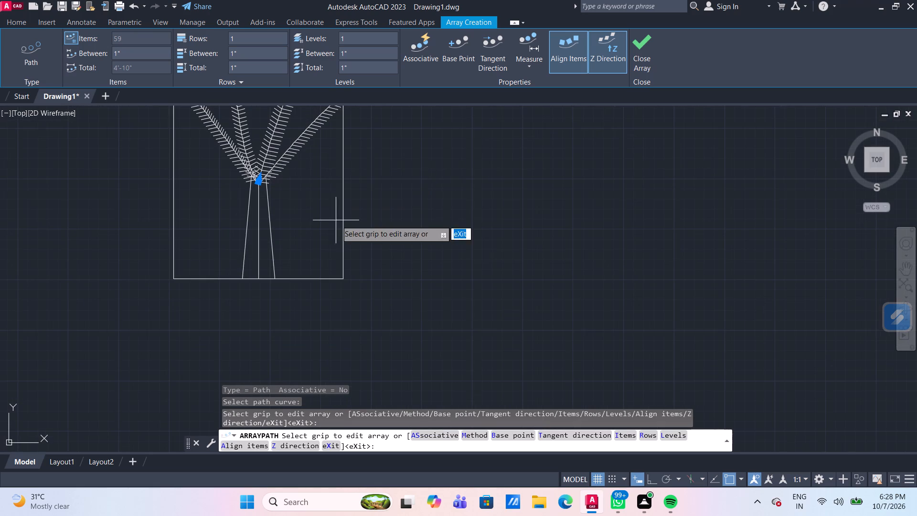
middle_drag(325, 164, 296, 253)
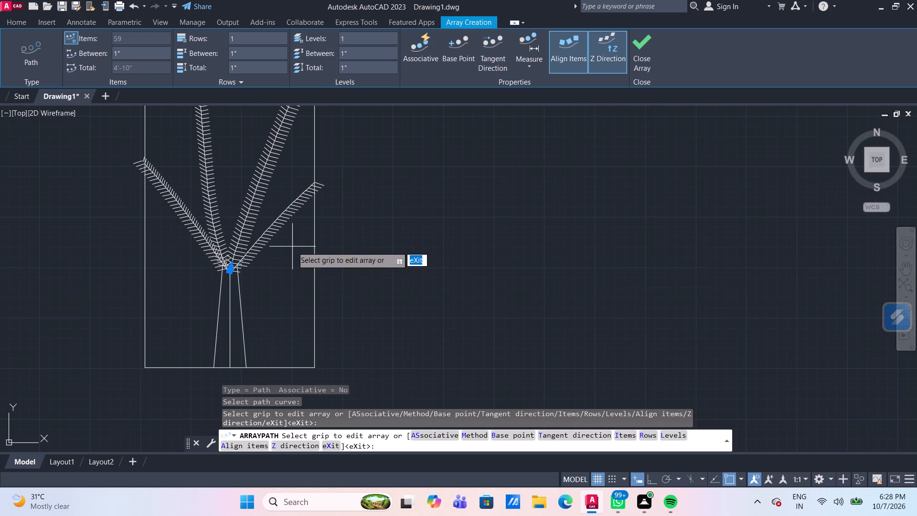
scroll(238, 275, up, 6)
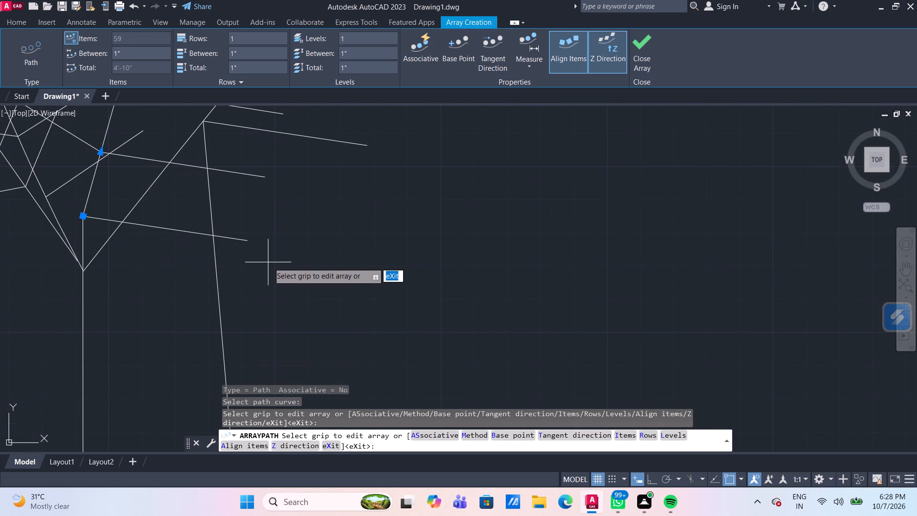
key(Escape)
Draw a leaf line about 2" long at about 137° from the outer right spline where it meets the trunk's top, rising inward.
scroll(182, 167, down, 3)
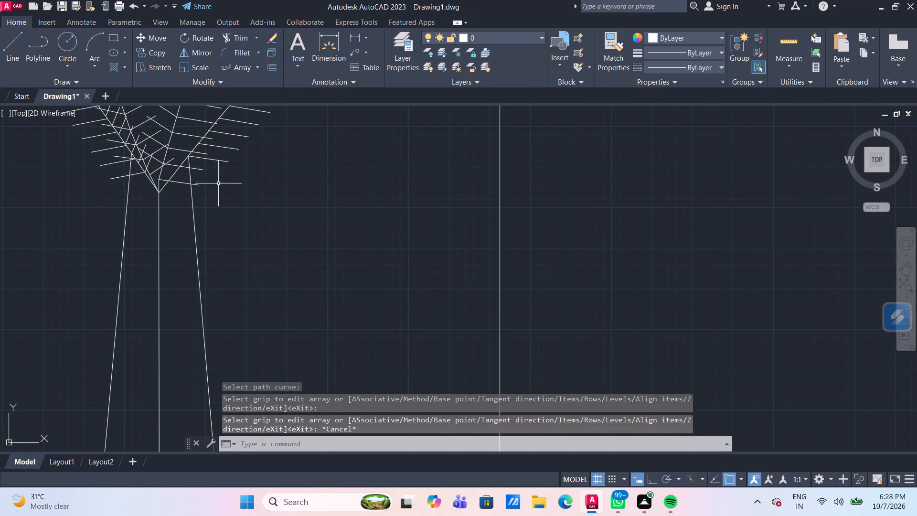
middle_drag(232, 197, 261, 331)
scroll(216, 279, up, 4)
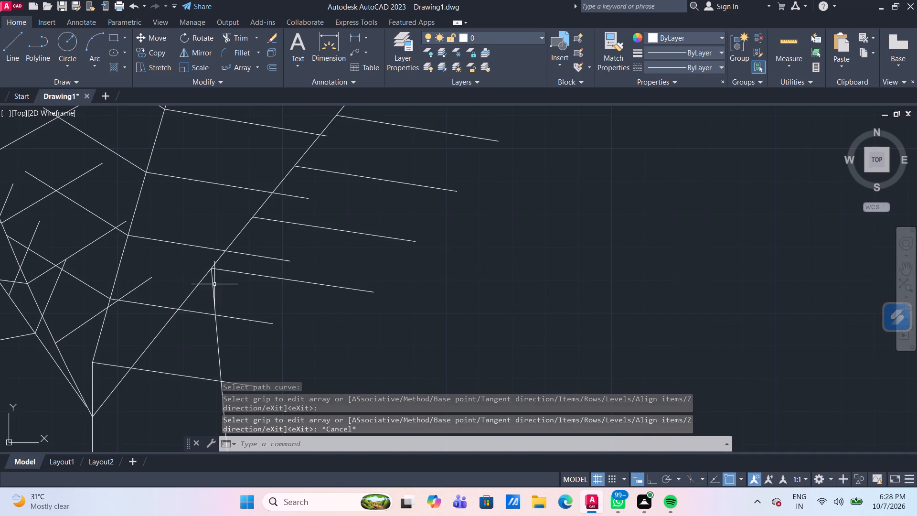
scroll(214, 284, up, 1)
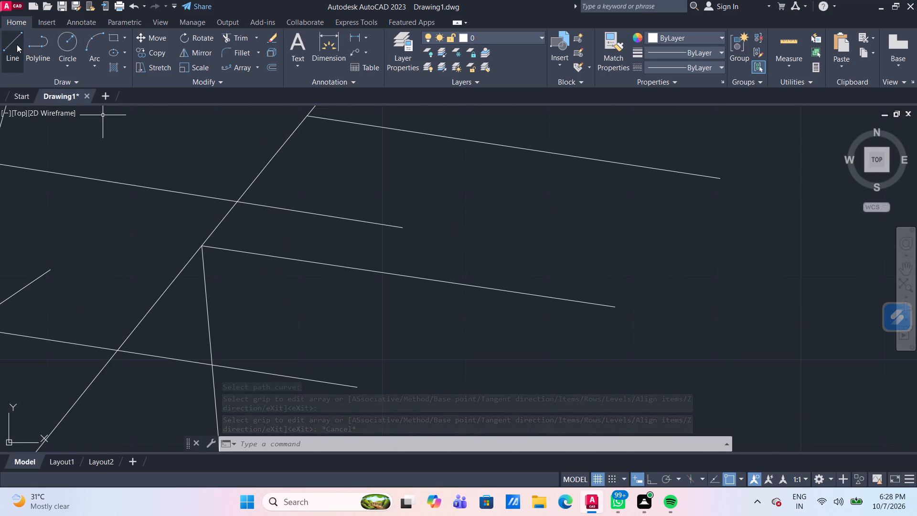
click(16, 44)
scroll(169, 216, down, 3)
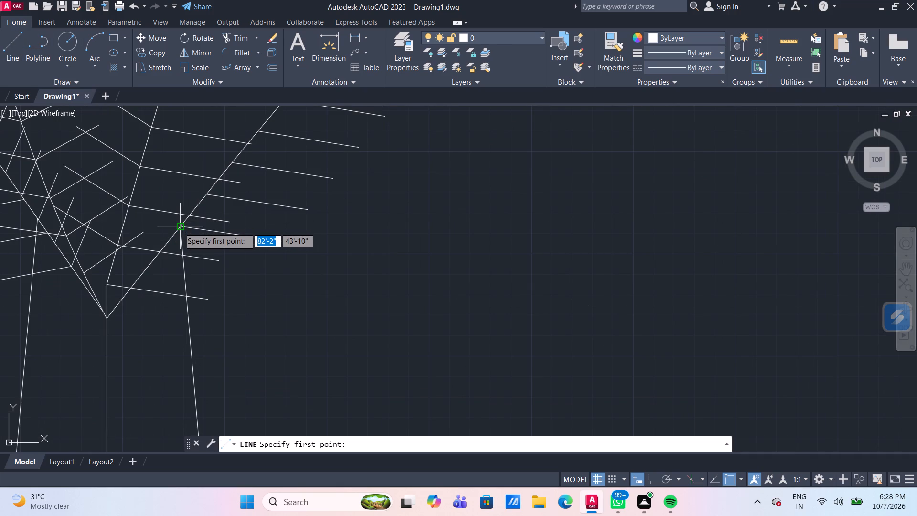
click(179, 227)
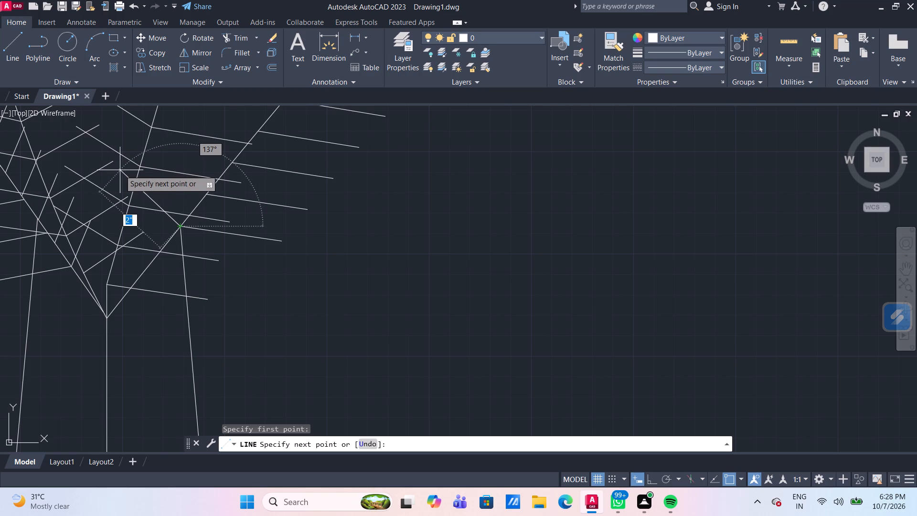
click(120, 170)
key(Escape)
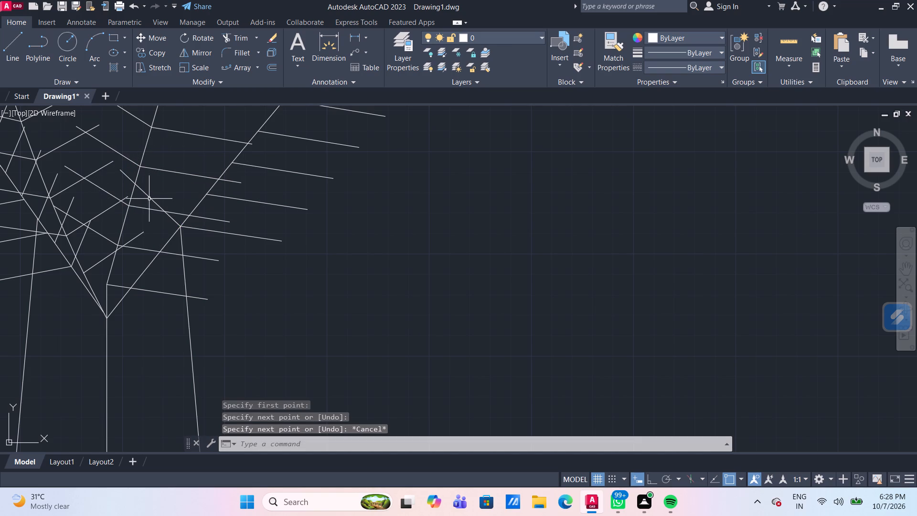
Path-array the new inward leaf line along the plant's outer right spline with 1" spacing between items.
click(149, 197)
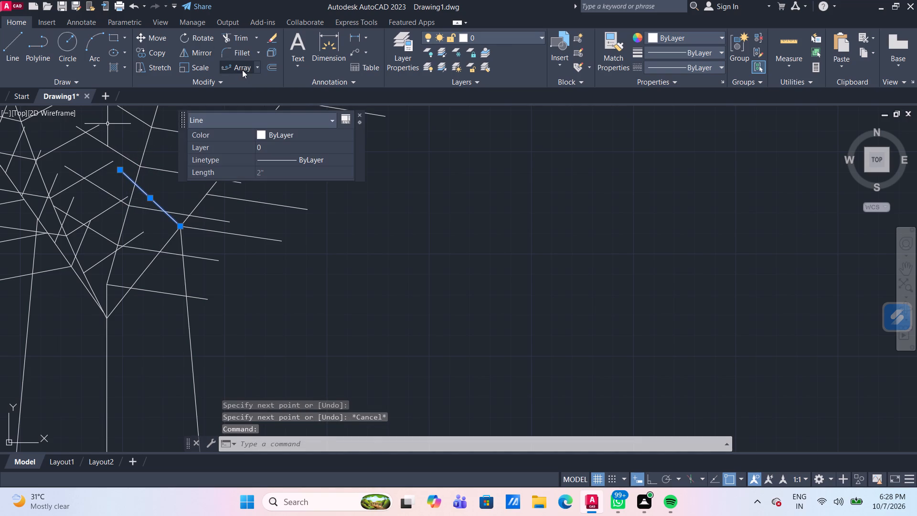
click(244, 66)
click(201, 201)
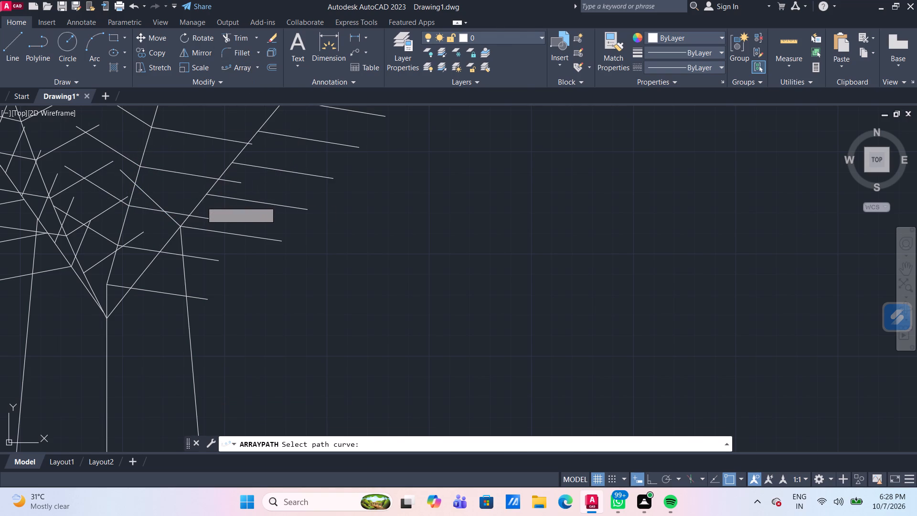
click(120, 55)
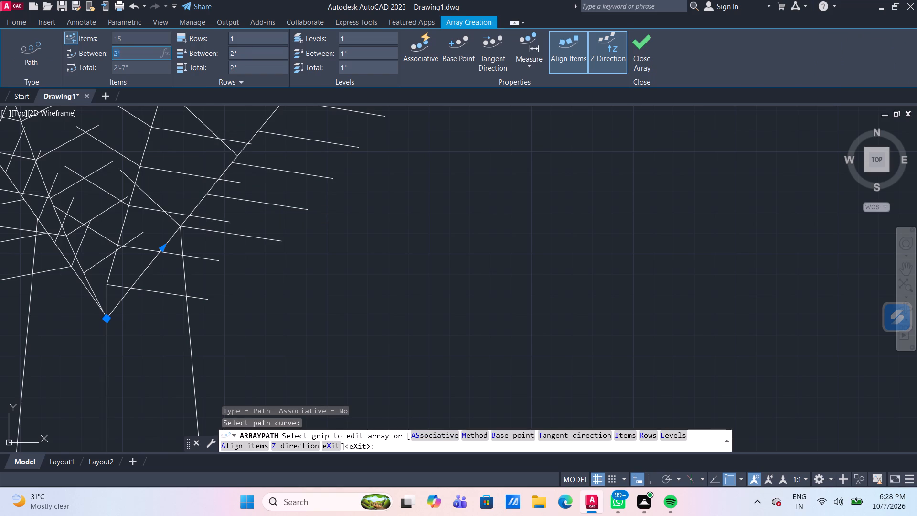
text(1")
key(Return)
scroll(175, 129, down, 5)
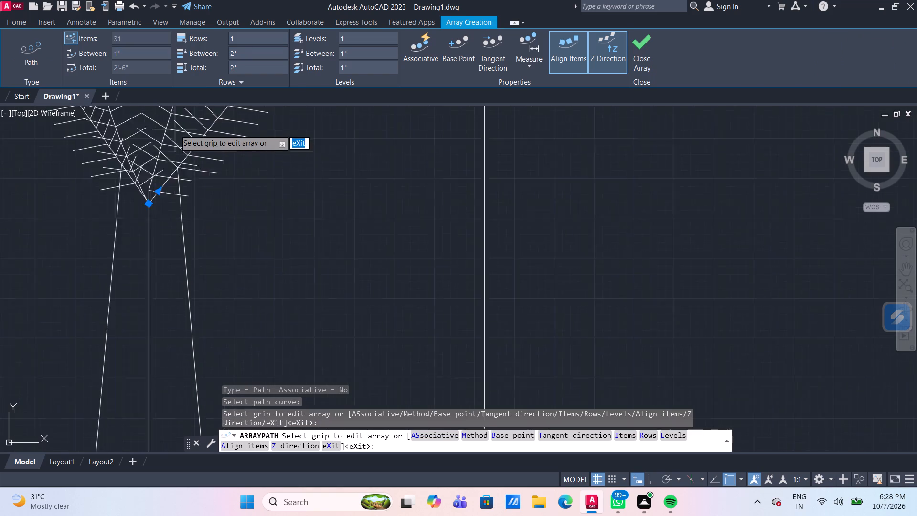
middle_drag(226, 175, 304, 353)
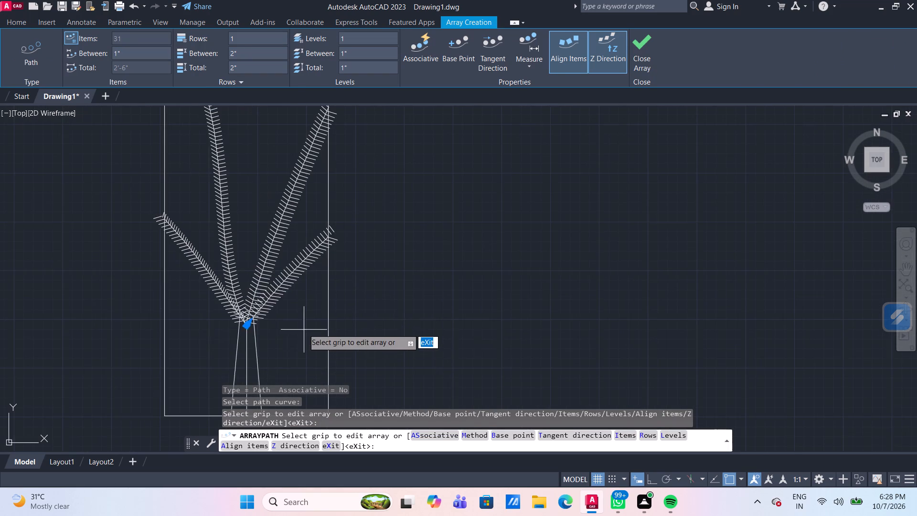
scroll(188, 224, up, 1)
middle_drag(202, 229, 207, 190)
key(Escape)
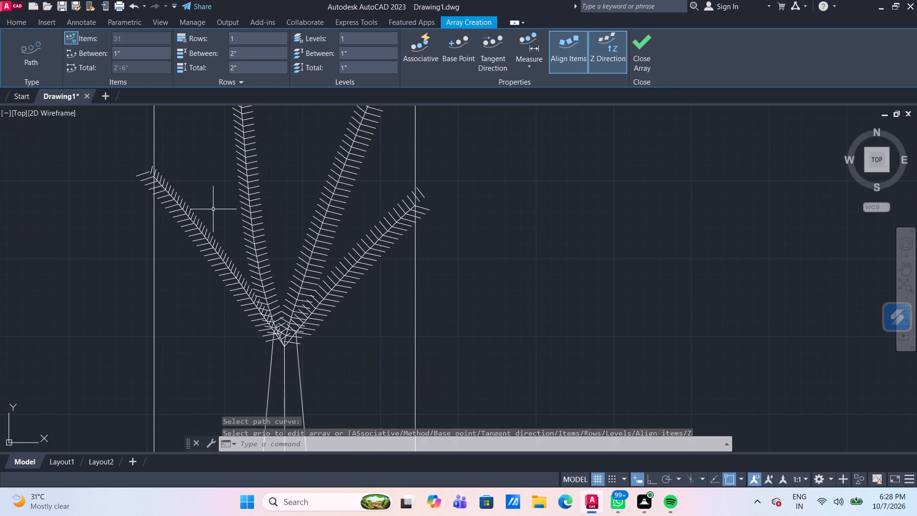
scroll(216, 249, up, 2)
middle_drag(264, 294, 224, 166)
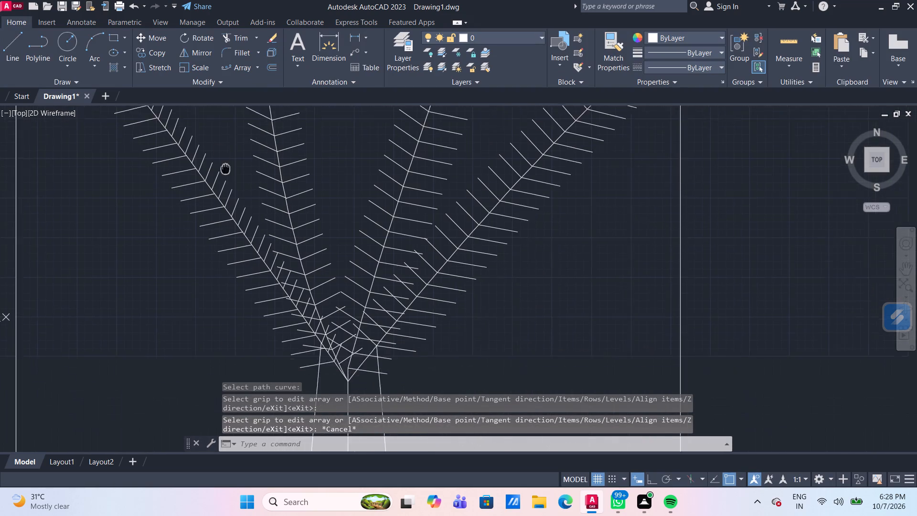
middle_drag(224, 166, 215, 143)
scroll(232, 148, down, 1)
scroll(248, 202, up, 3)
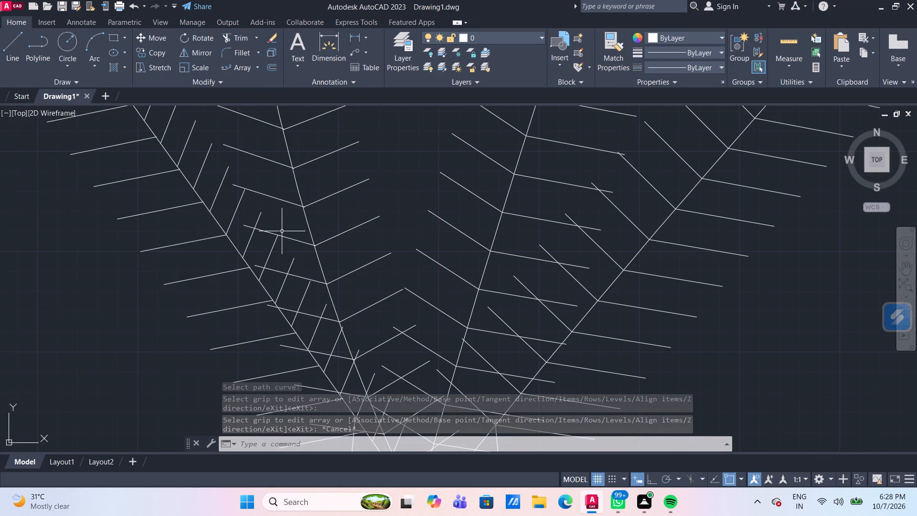
Erase the short 1" inward leaf lines along the plant's outer left spline, plus the detached outward leaf line beyond its tip.
click(251, 236)
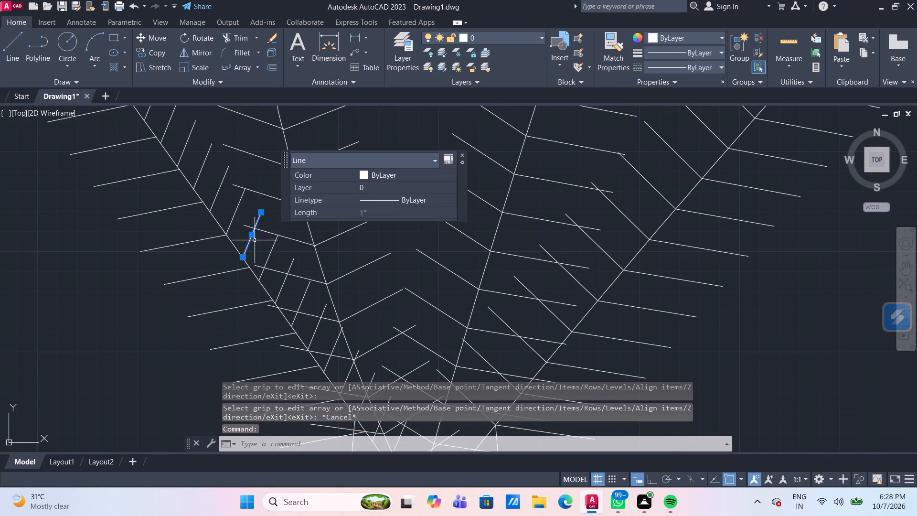
click(270, 254)
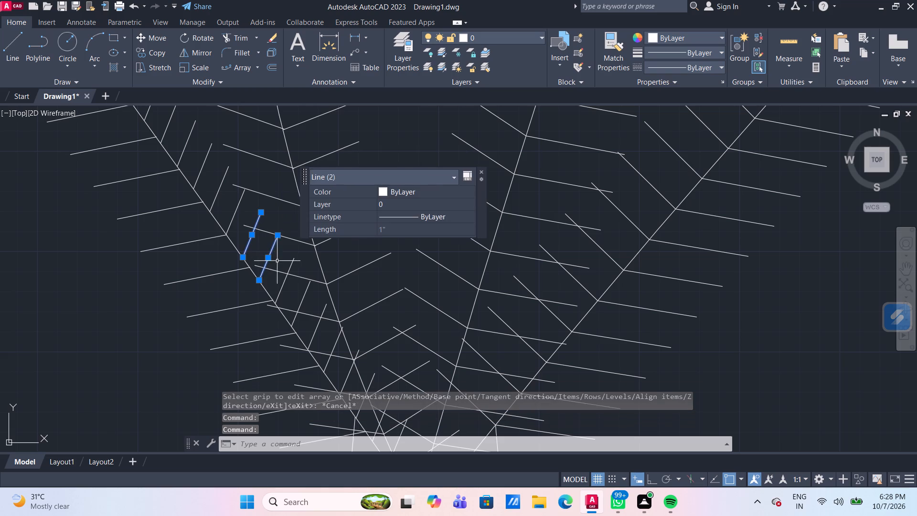
click(292, 262)
click(304, 293)
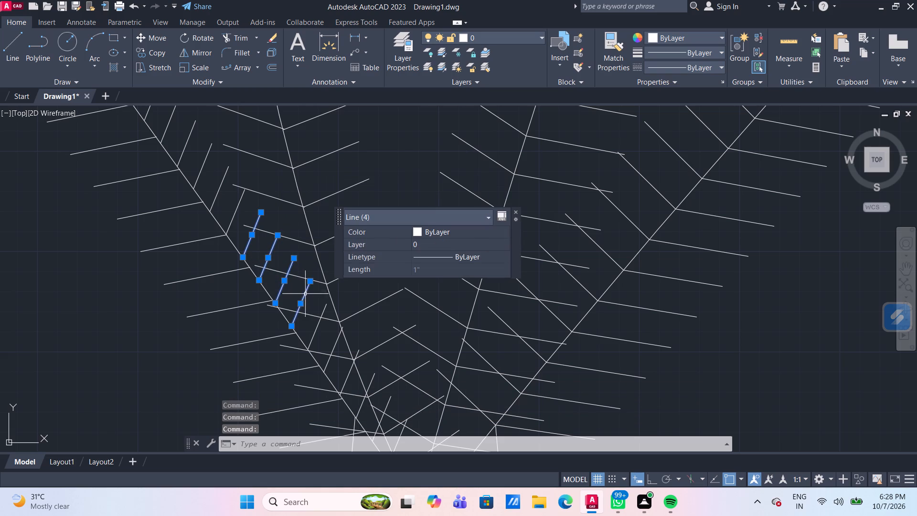
click(325, 307)
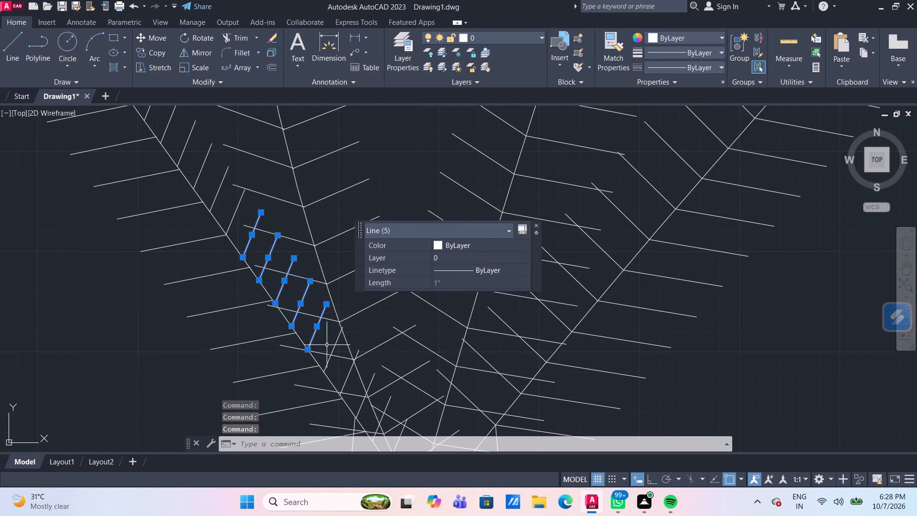
click(338, 340)
scroll(323, 340, down, 2)
scroll(339, 359, up, 3)
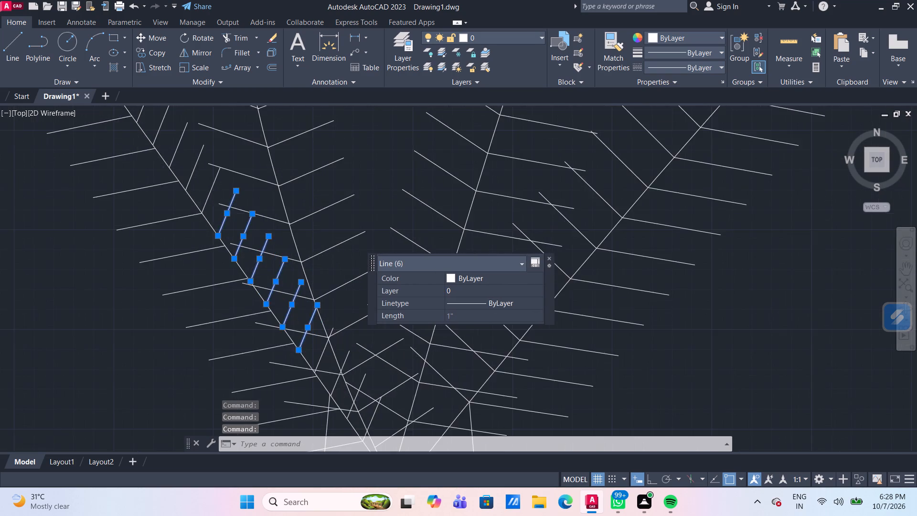
middle_drag(336, 353, 299, 251)
click(275, 254)
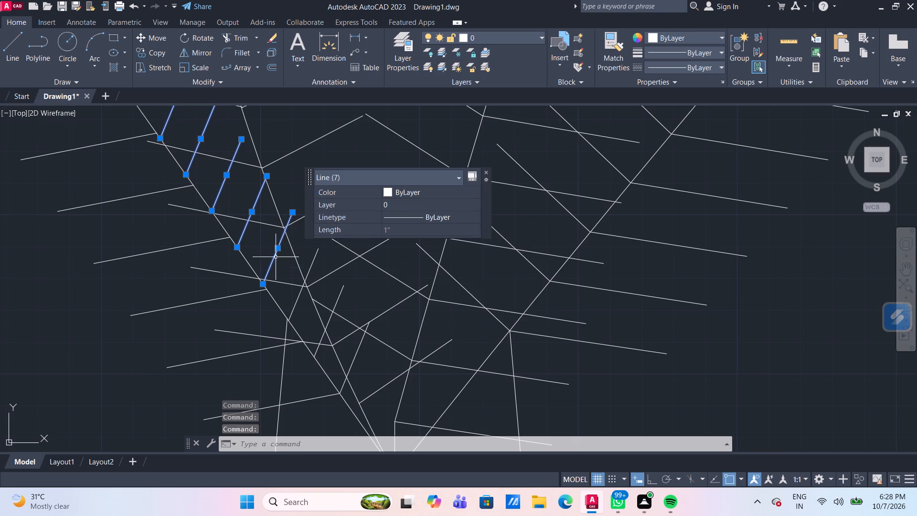
click(295, 302)
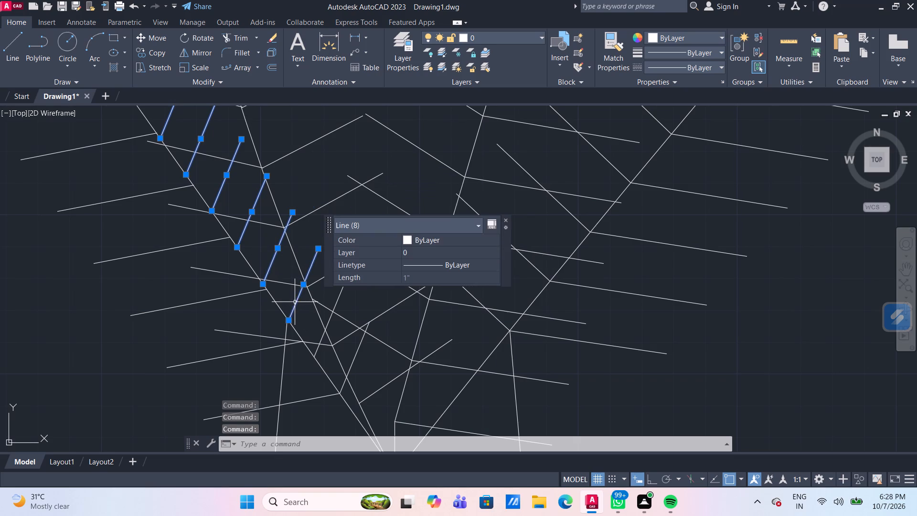
click(319, 351)
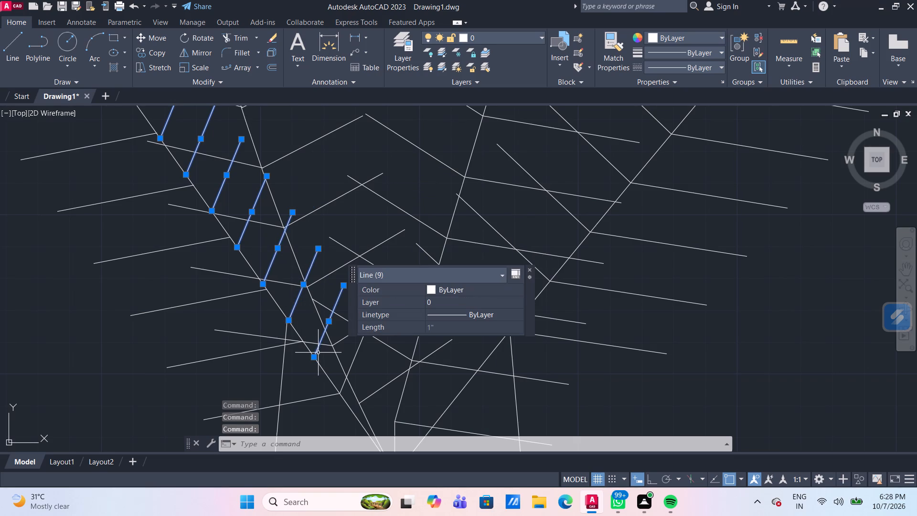
scroll(293, 364, down, 4)
scroll(208, 255, up, 3)
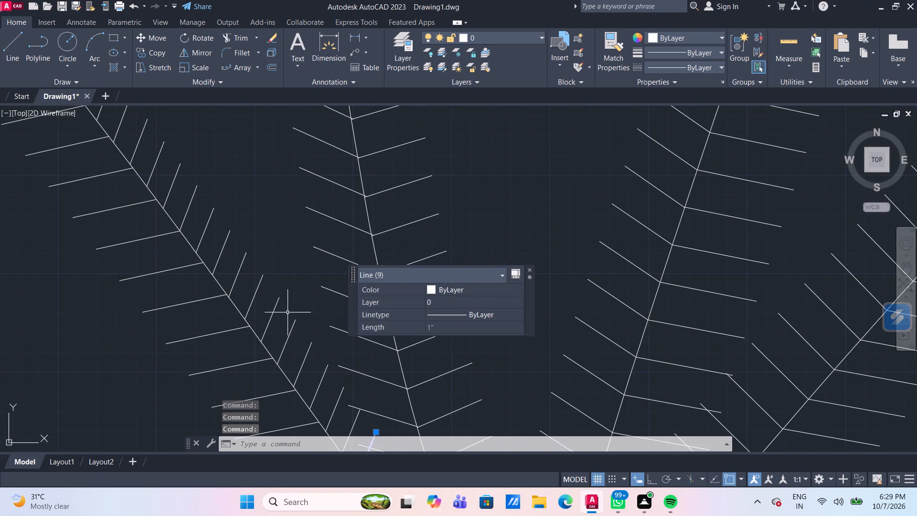
middle_drag(282, 296, 203, 108)
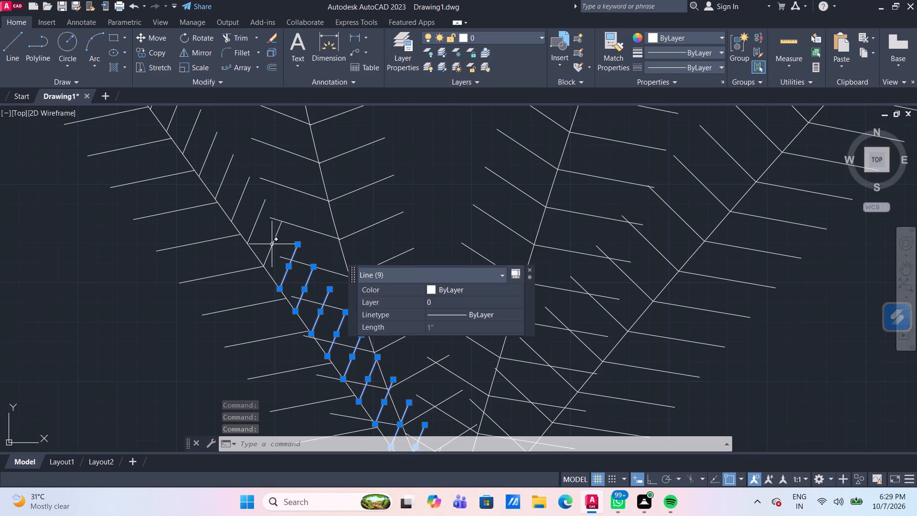
click(273, 244)
click(258, 217)
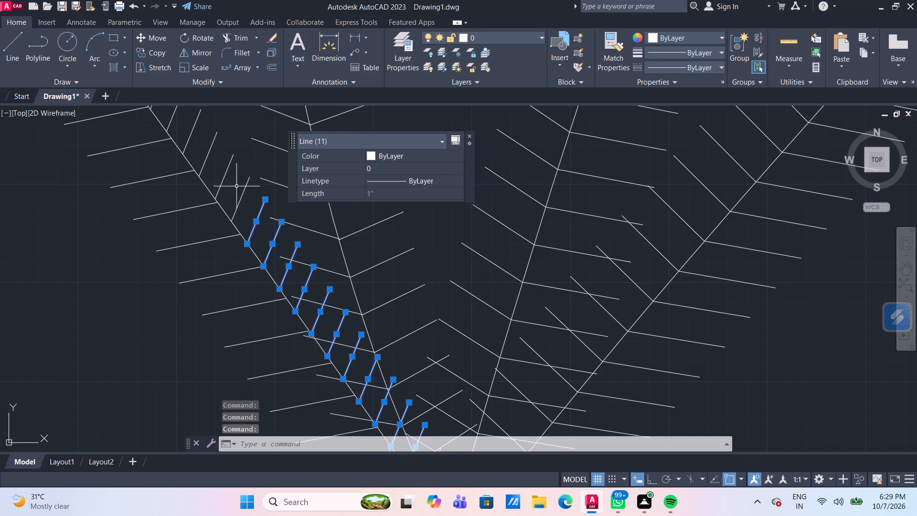
click(242, 192)
click(227, 174)
click(209, 152)
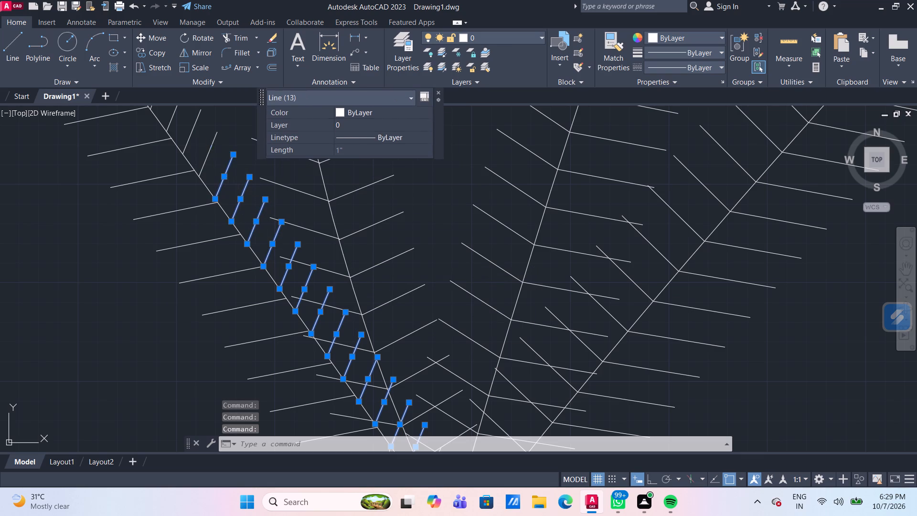
middle_drag(194, 139, 200, 250)
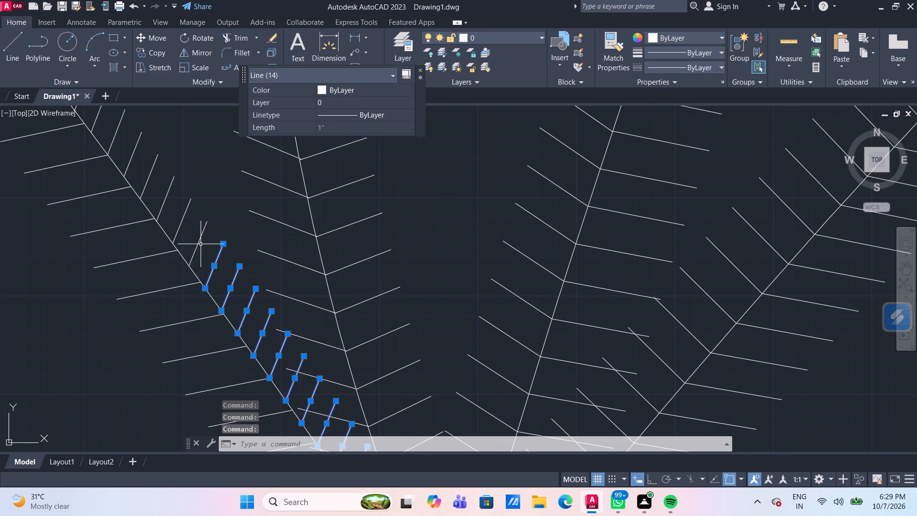
click(200, 243)
click(183, 213)
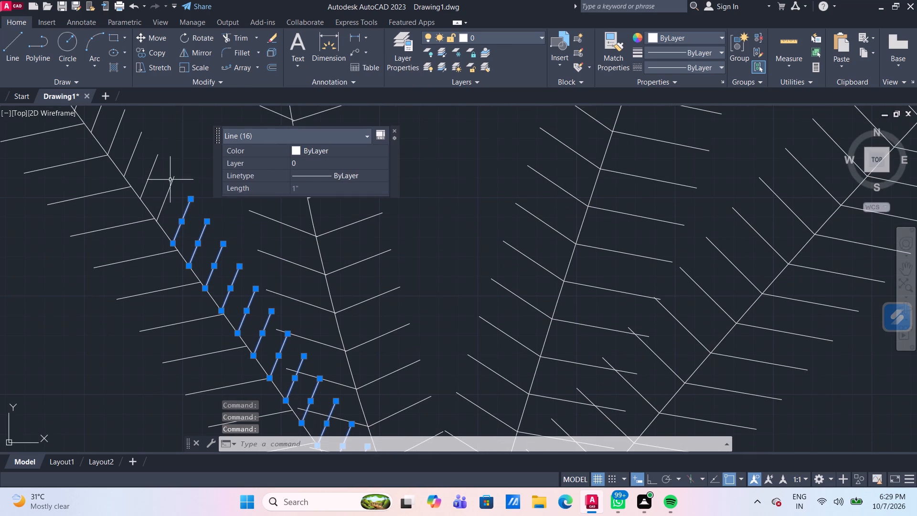
click(178, 186)
click(149, 135)
click(145, 138)
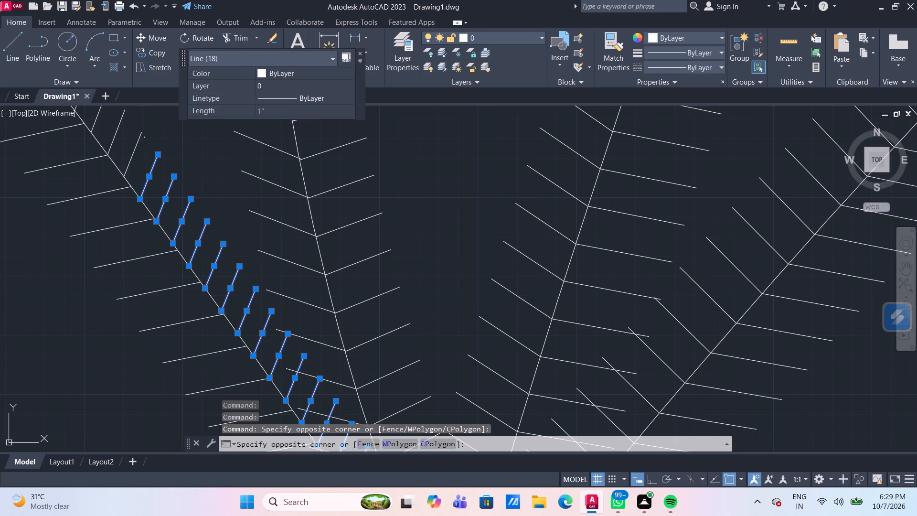
click(119, 108)
middle_drag(140, 133, 230, 305)
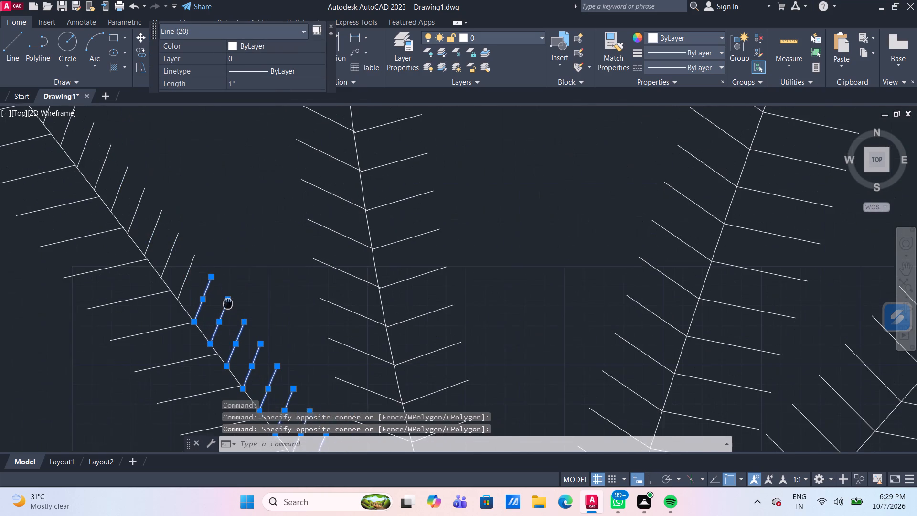
click(207, 262)
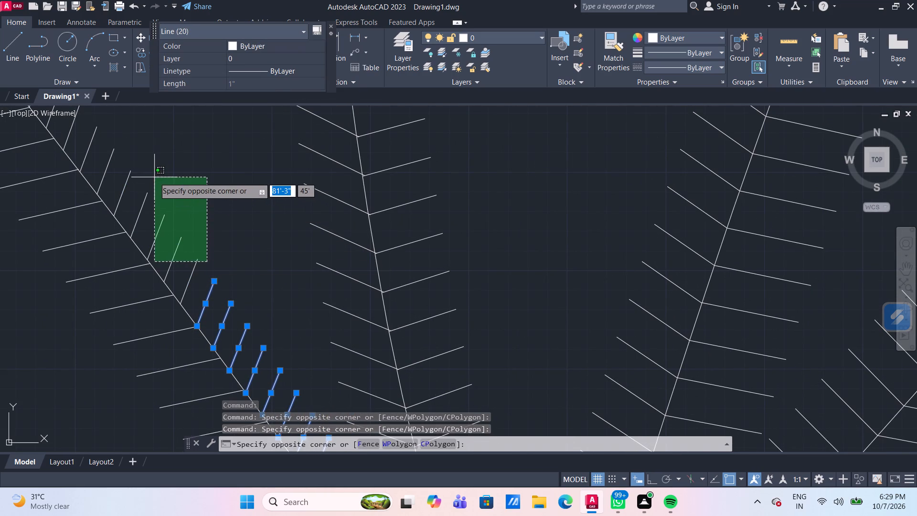
click(154, 177)
click(152, 198)
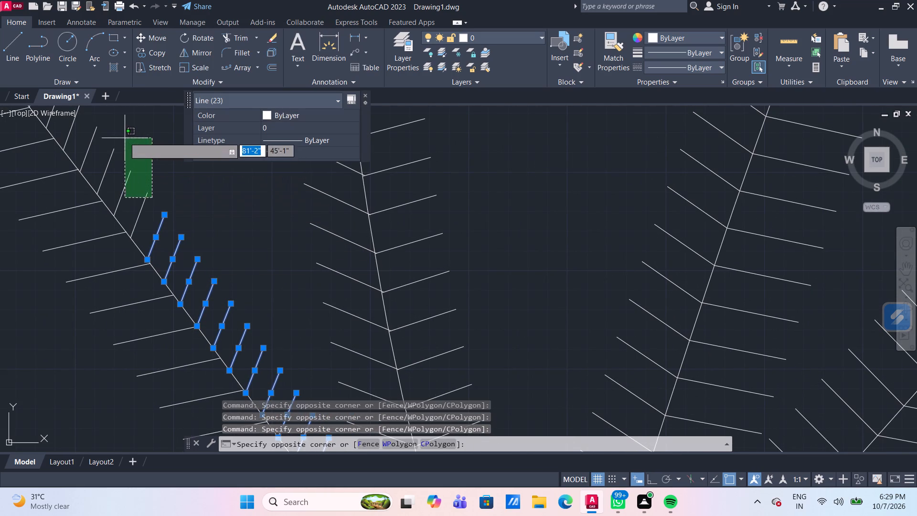
click(122, 136)
middle_drag(139, 153, 203, 264)
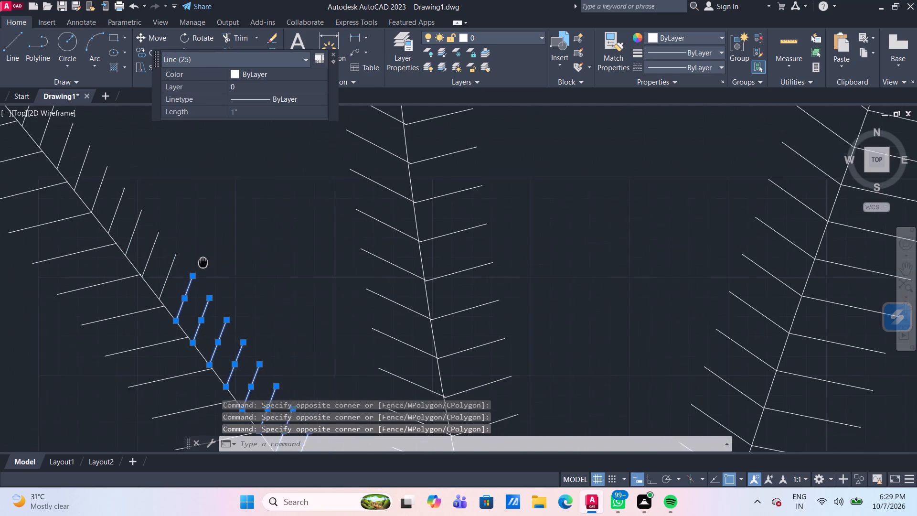
middle_drag(203, 264, 207, 268)
click(205, 266)
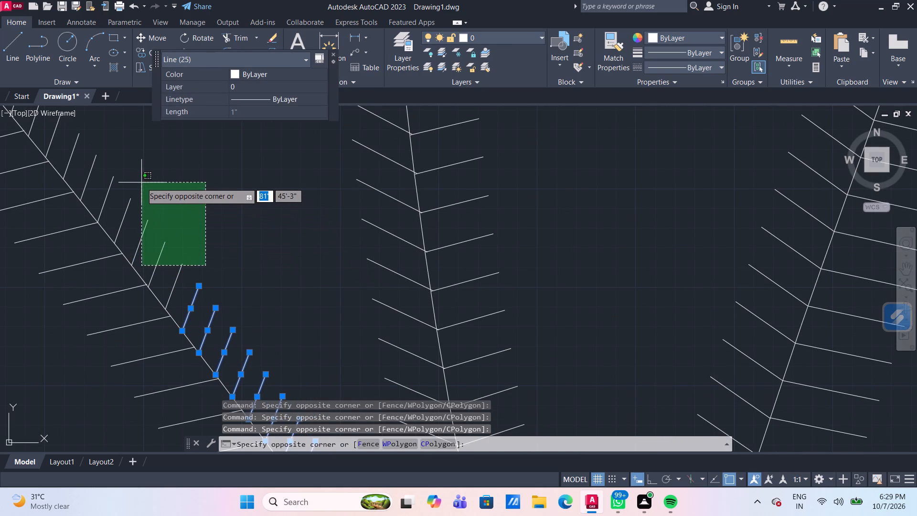
click(141, 183)
click(142, 200)
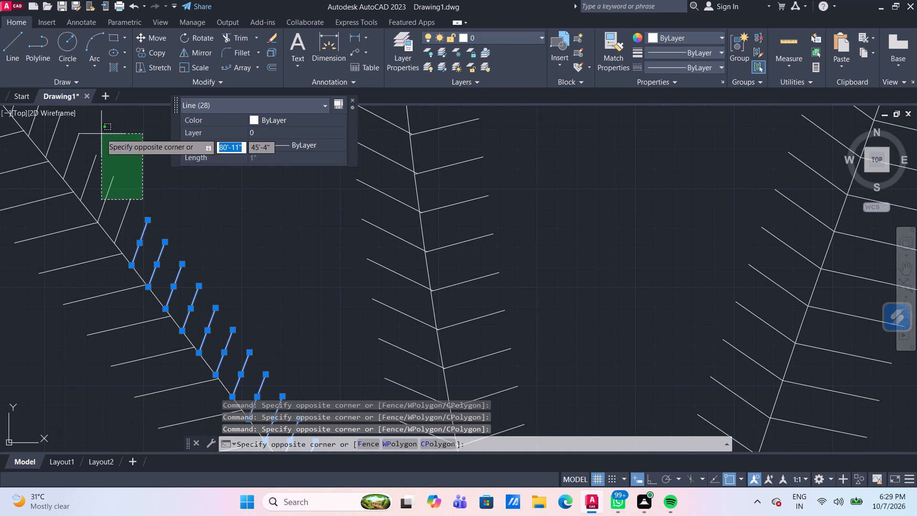
click(93, 127)
middle_drag(124, 140, 255, 264)
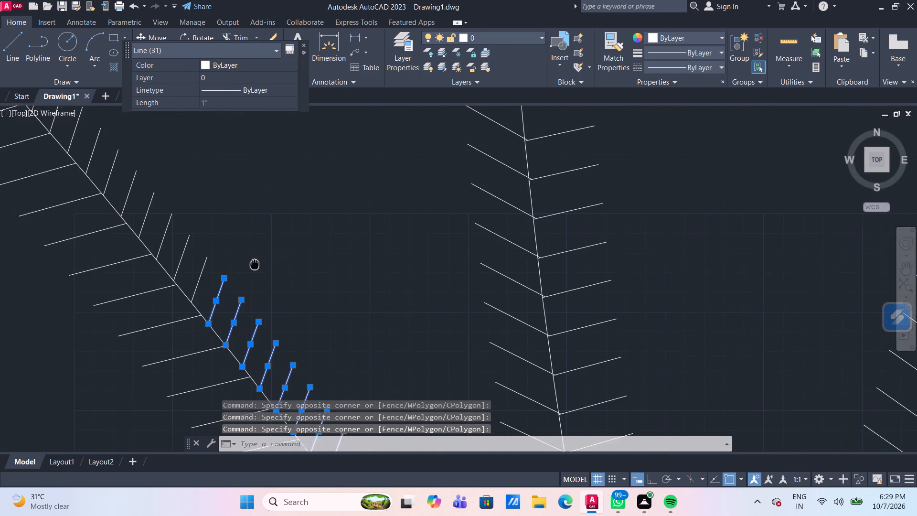
middle_drag(255, 264, 260, 267)
click(231, 265)
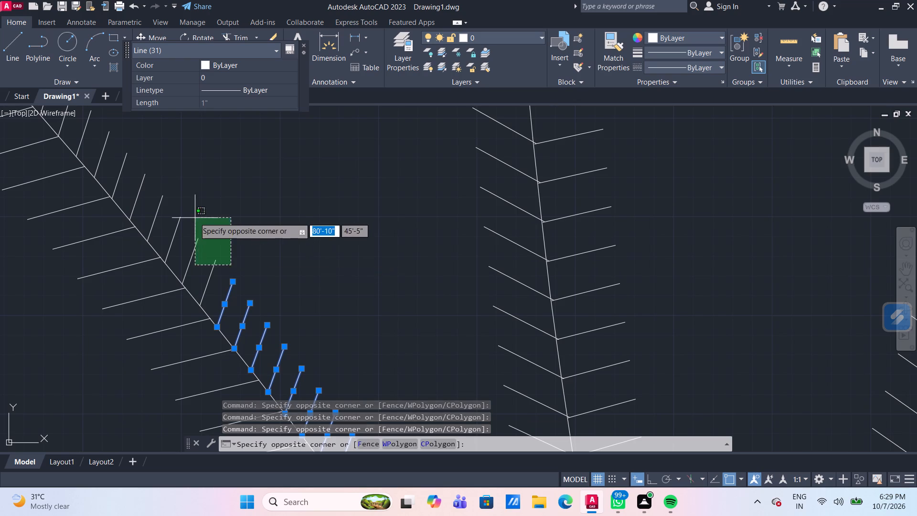
click(171, 190)
click(174, 198)
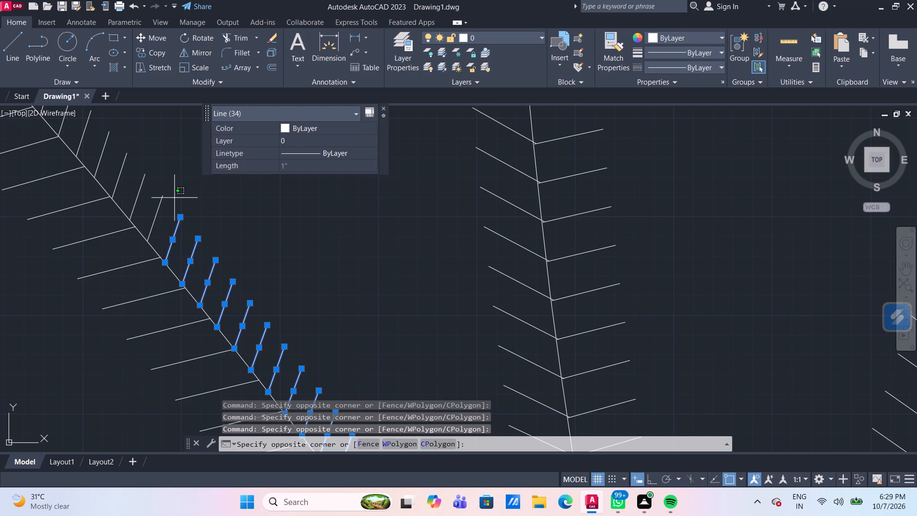
click(122, 133)
middle_drag(134, 151, 220, 255)
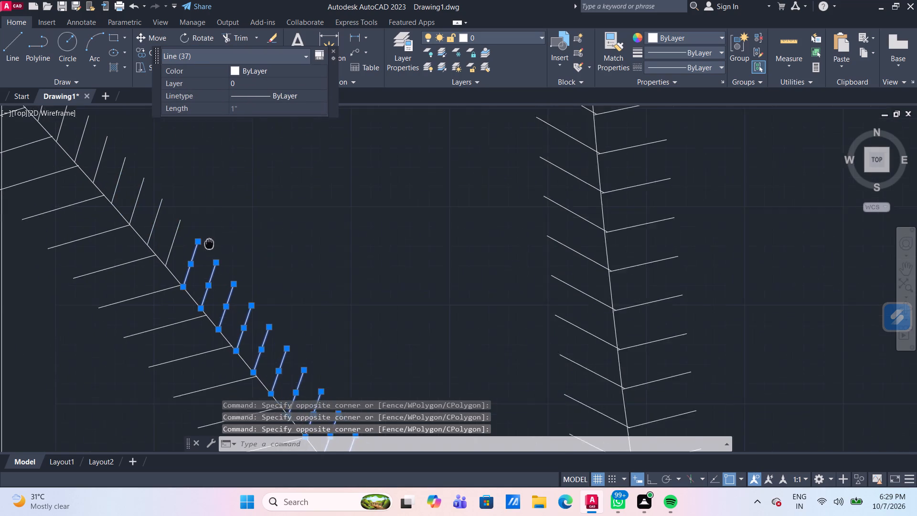
middle_drag(220, 255, 224, 259)
click(213, 252)
click(158, 179)
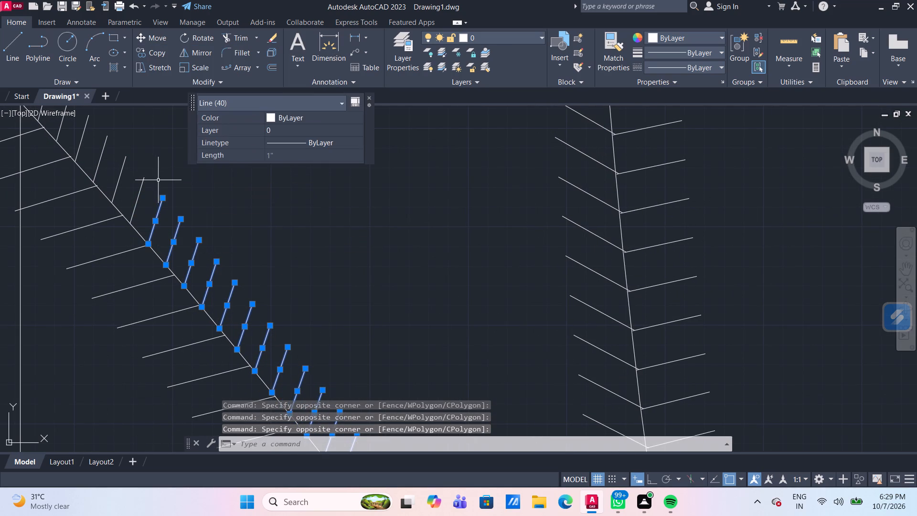
middle_drag(153, 184, 210, 268)
click(214, 260)
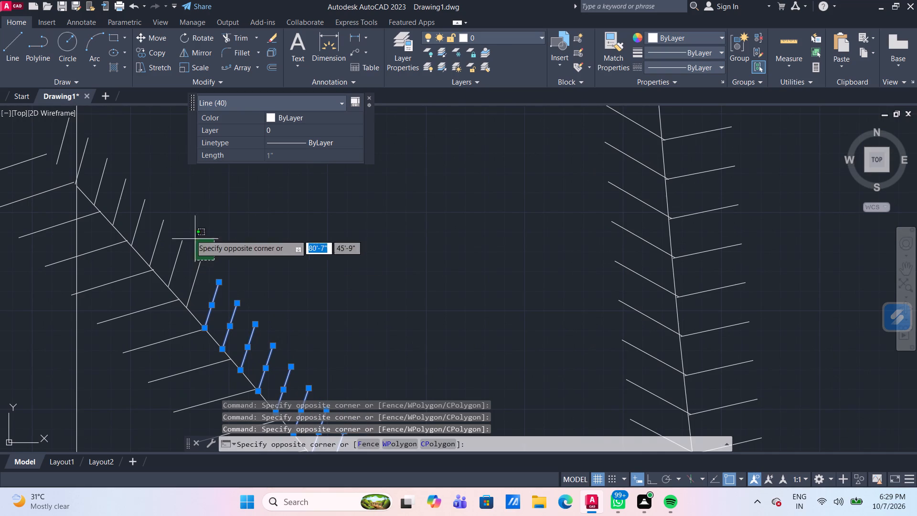
click(157, 195)
click(155, 198)
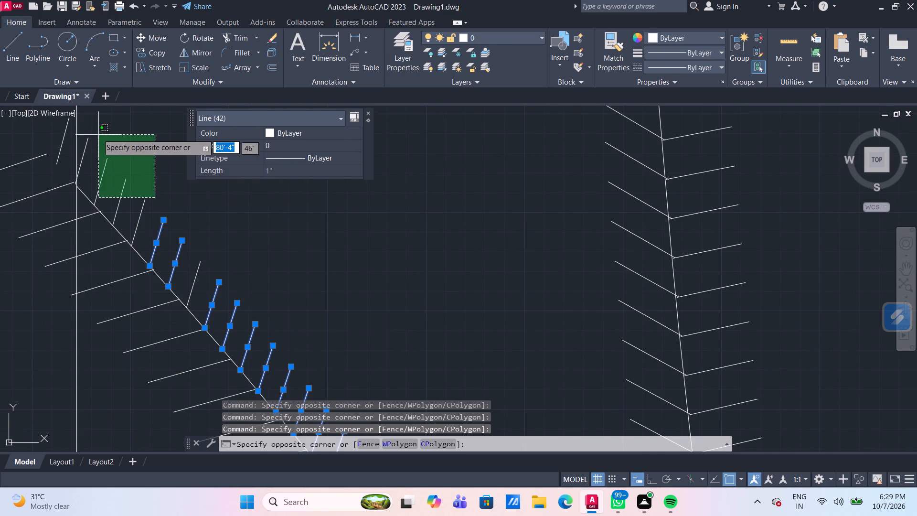
click(95, 131)
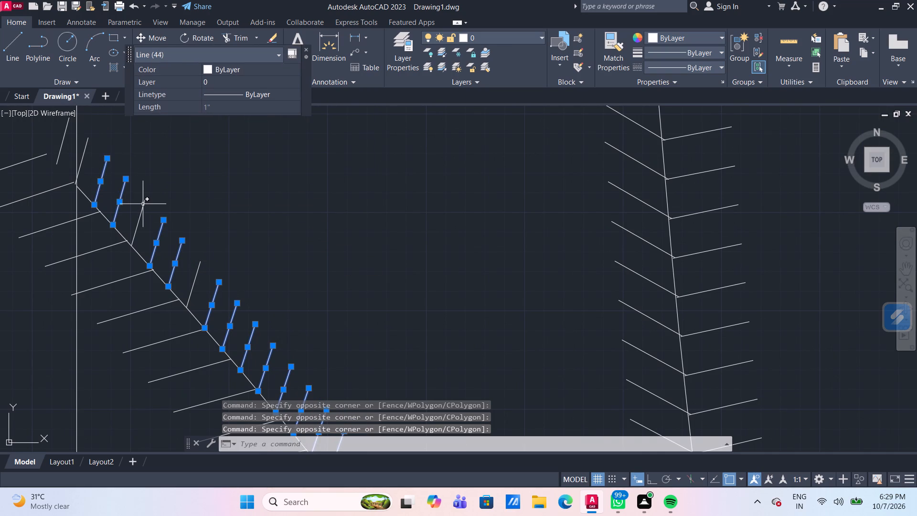
click(143, 204)
click(198, 274)
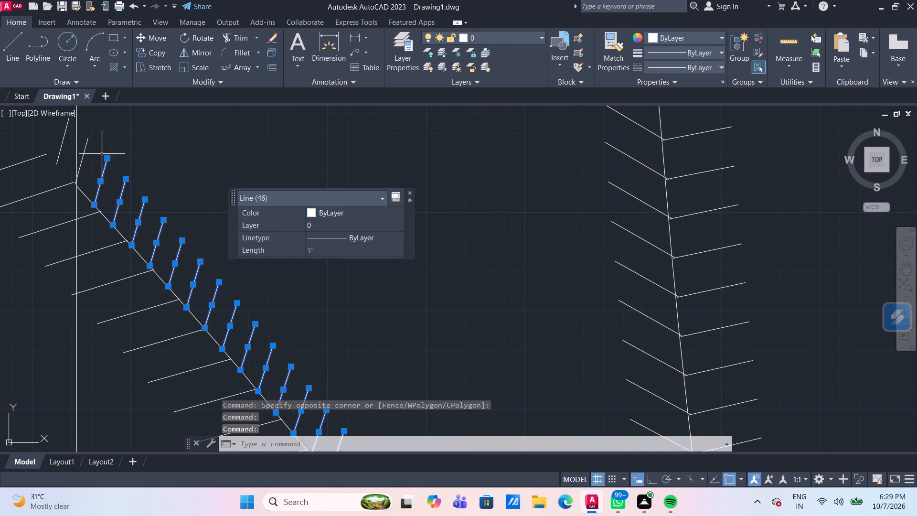
middle_drag(107, 155, 176, 247)
click(154, 236)
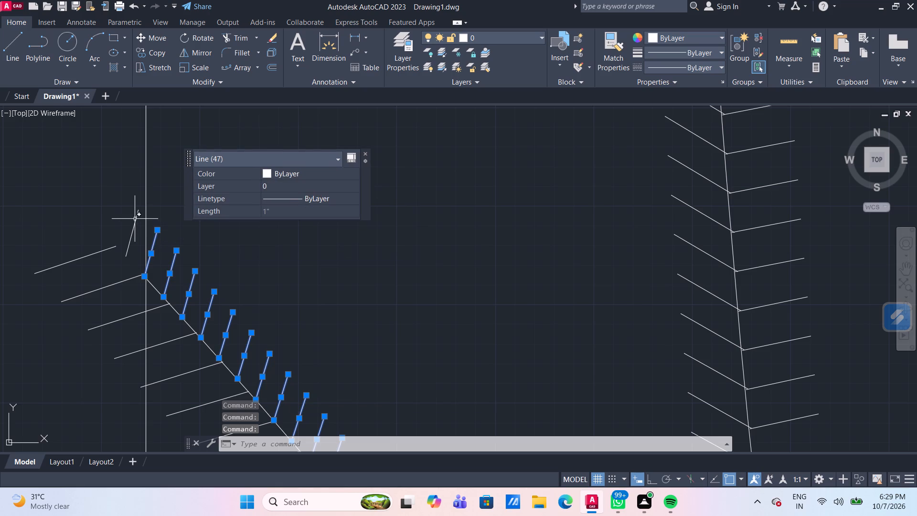
click(135, 219)
click(113, 247)
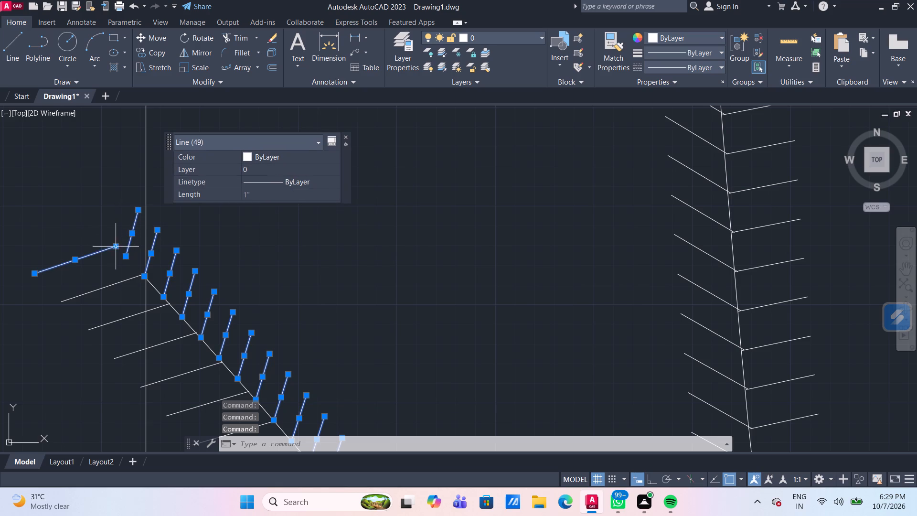
key(Delete)
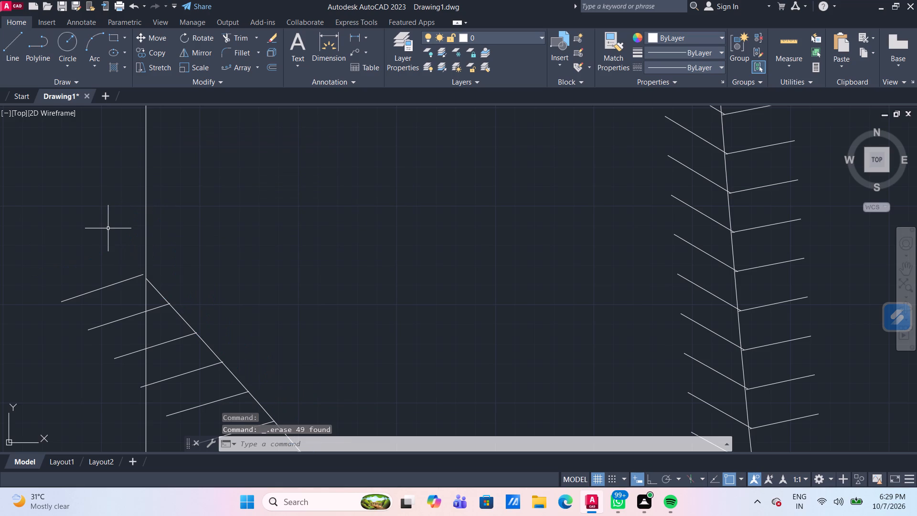
scroll(145, 306, down, 4)
scroll(203, 328, down, 1)
middle_drag(205, 332, 179, 230)
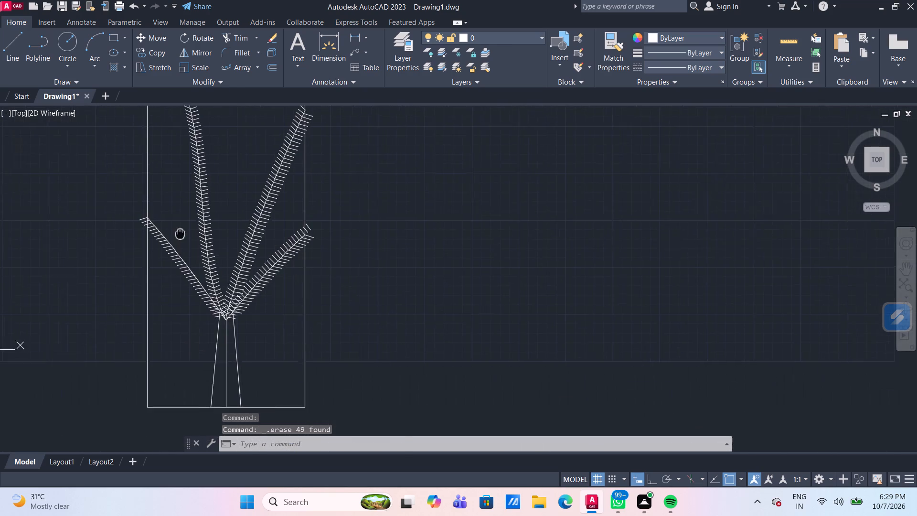
scroll(177, 315, up, 4)
middle_drag(297, 283, 267, 308)
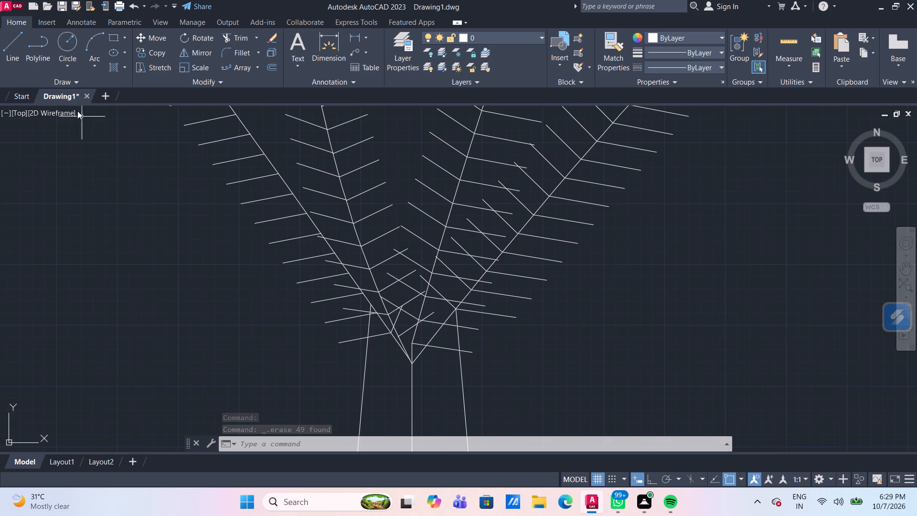
Draw a leaf line about 2" long at about 75° from the plant's outer left spline near the trunk's top, rising inward.
click(5, 41)
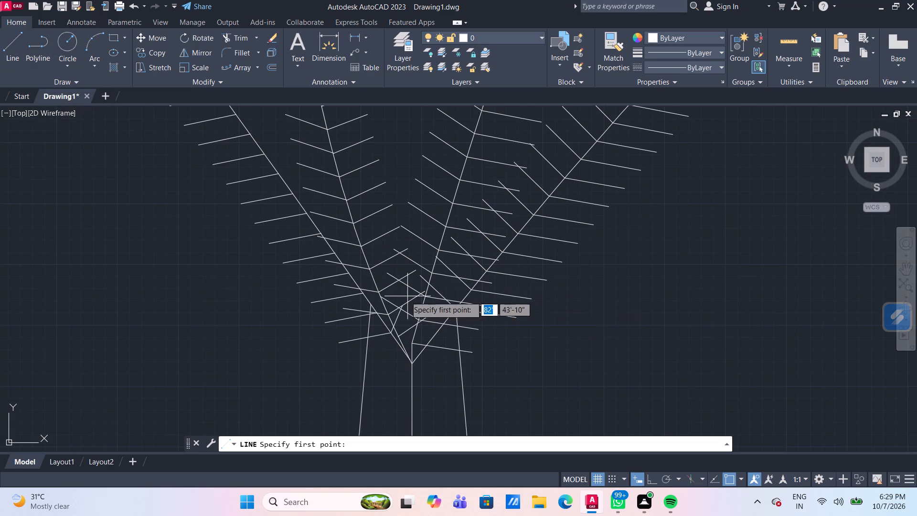
scroll(383, 308, up, 2)
click(364, 322)
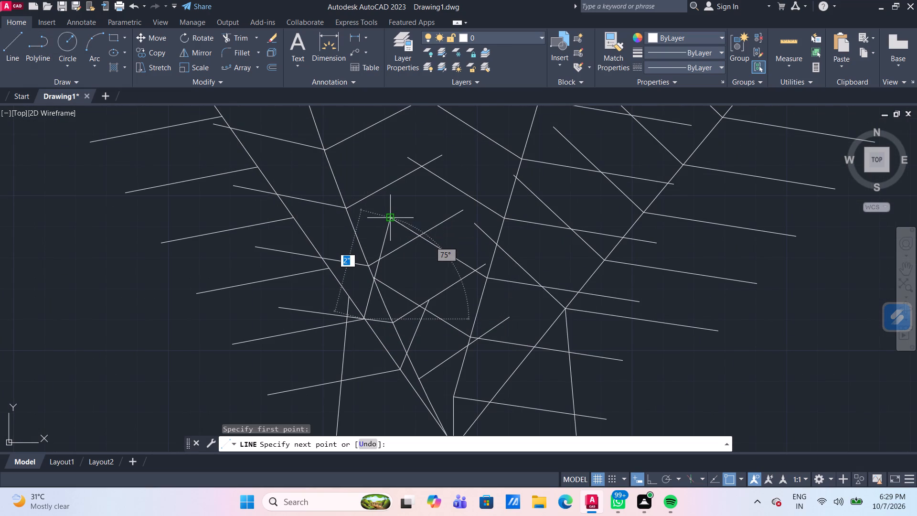
click(387, 216)
key(Escape)
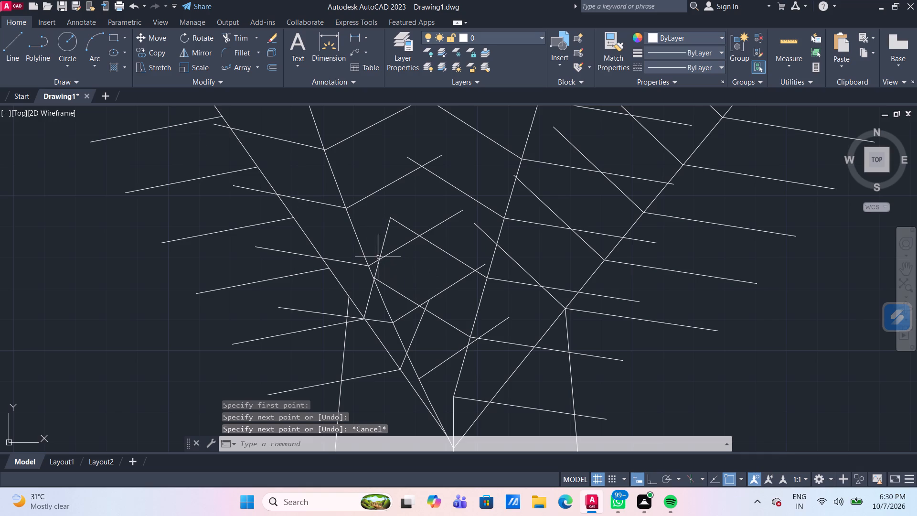
Path-array the new inward leaf line along the plant's outer left spline with 1" spacing between items.
click(385, 242)
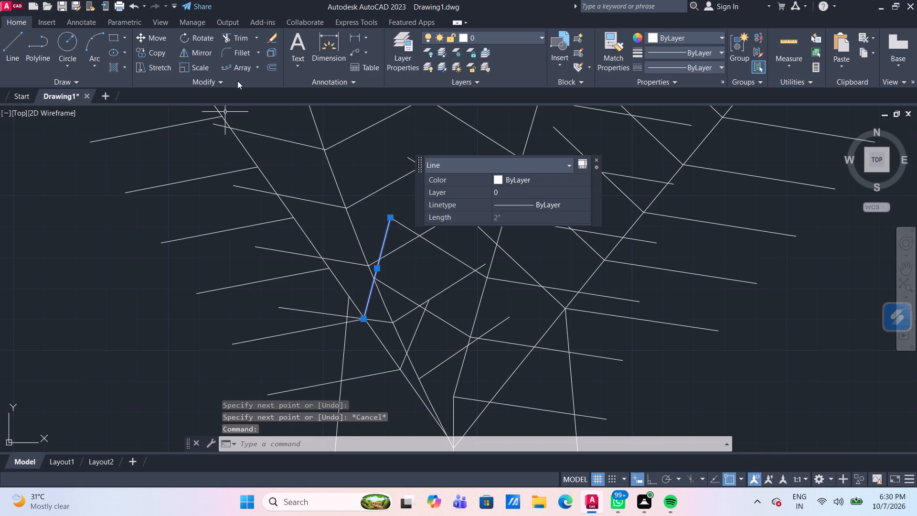
click(229, 67)
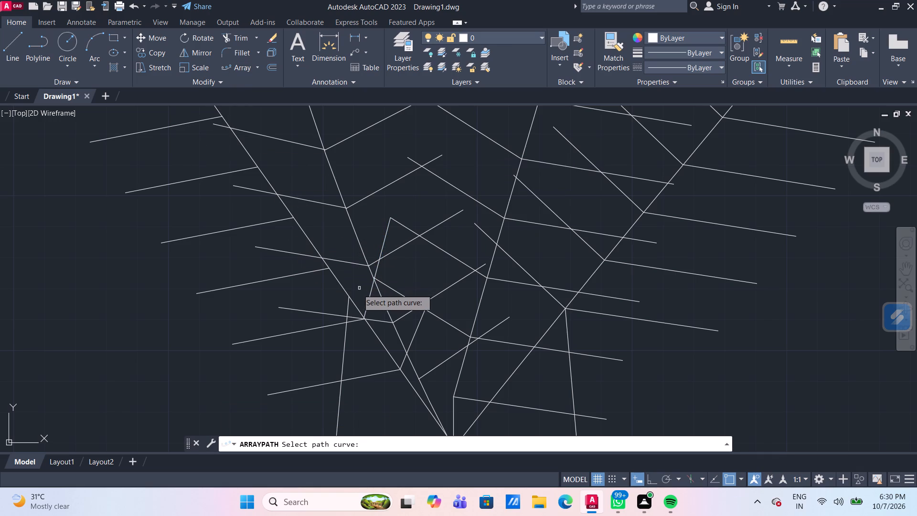
click(343, 290)
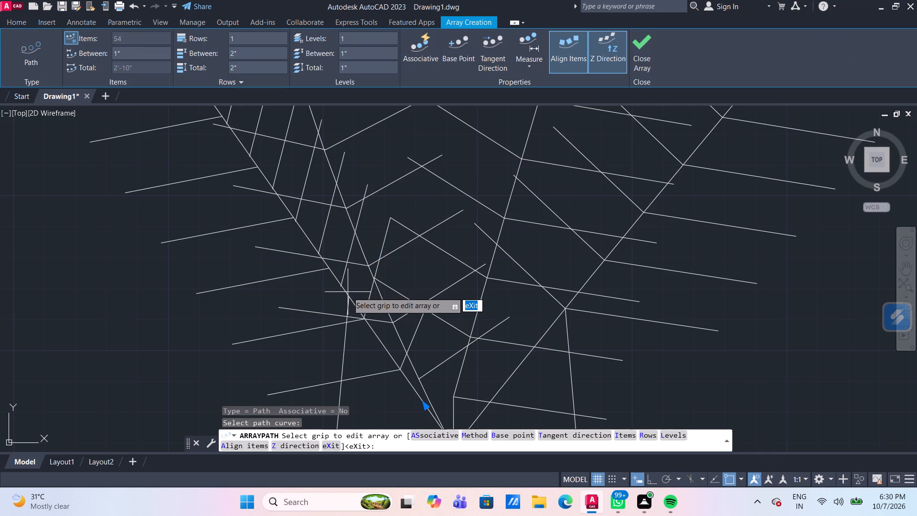
click(133, 52)
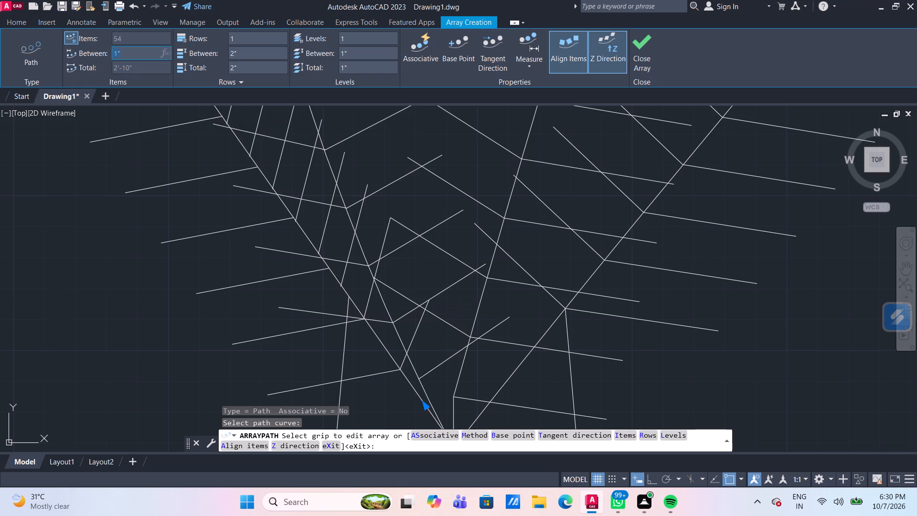
text(2")
key(Return)
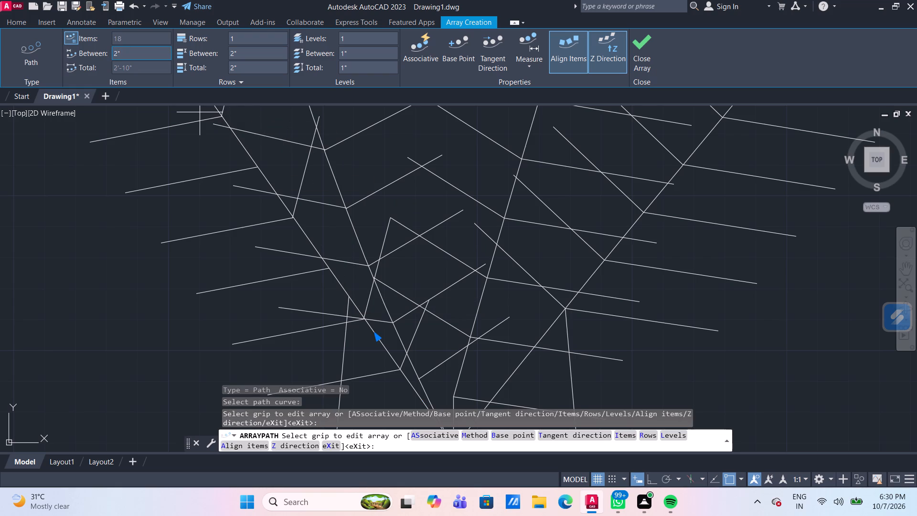
click(133, 53)
text(1")
key(Return)
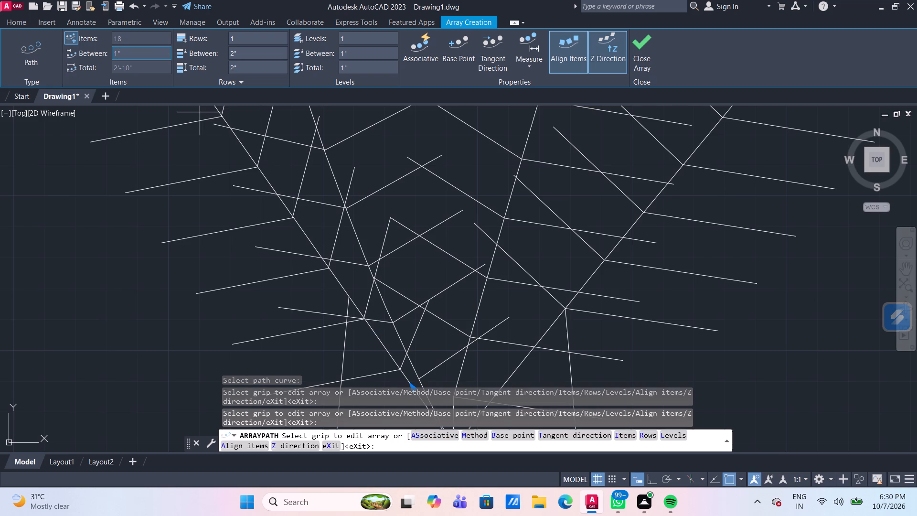
scroll(145, 78, down, 3)
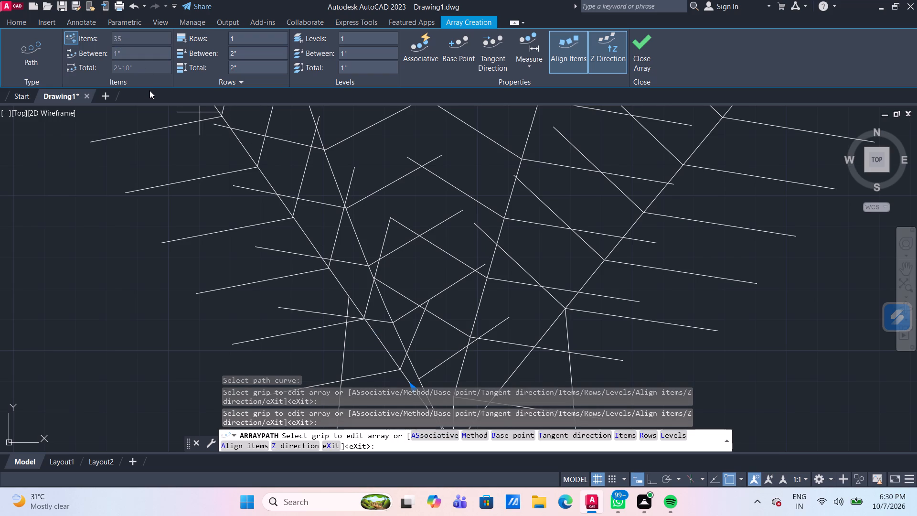
scroll(149, 90, down, 1)
scroll(149, 337, down, 4)
scroll(258, 242, down, 3)
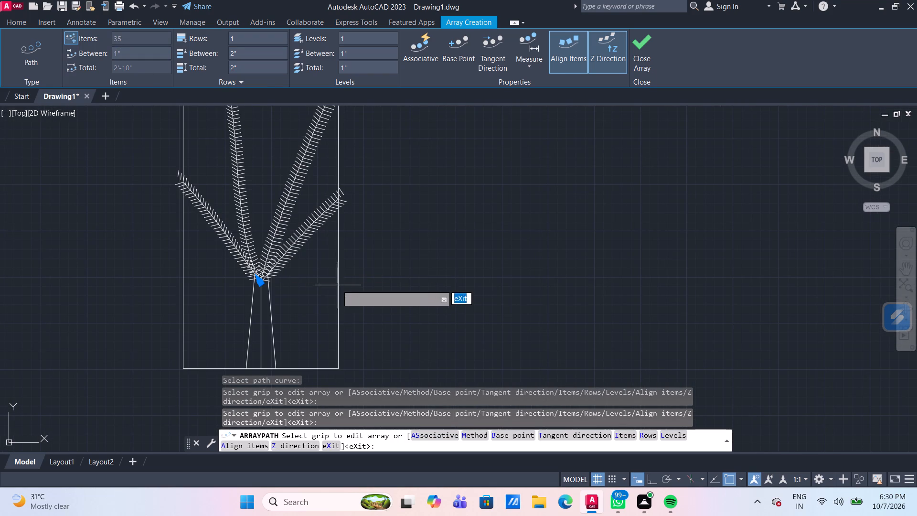
scroll(307, 293, up, 1)
key(Escape)
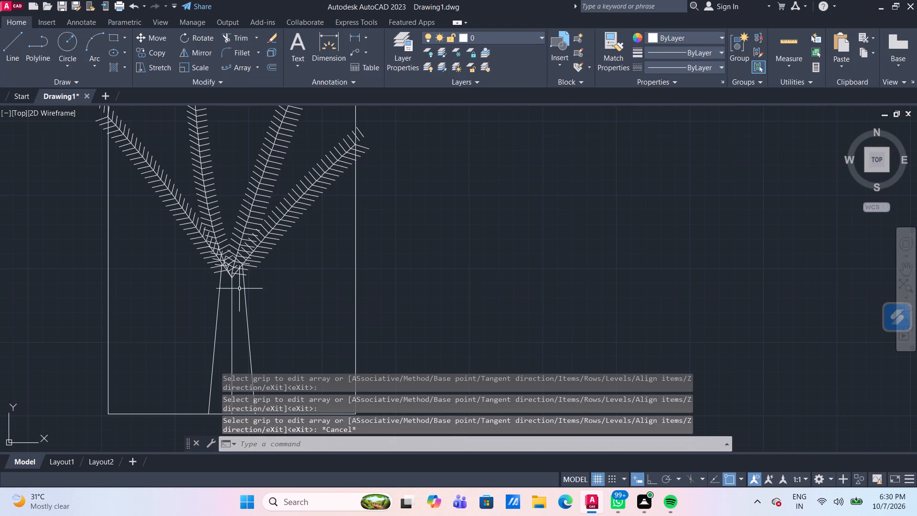
Offset the trunk's two slanted outer lines inward by about 2" each, using through points.
middle_drag(293, 302, 295, 217)
scroll(230, 276, up, 2)
middle_drag(232, 277, 229, 227)
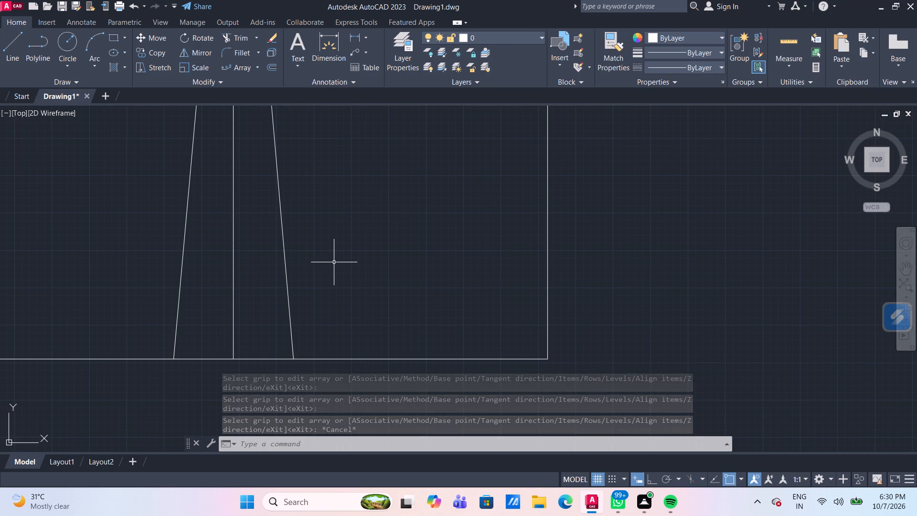
key(o)
key(Return)
key(Return)
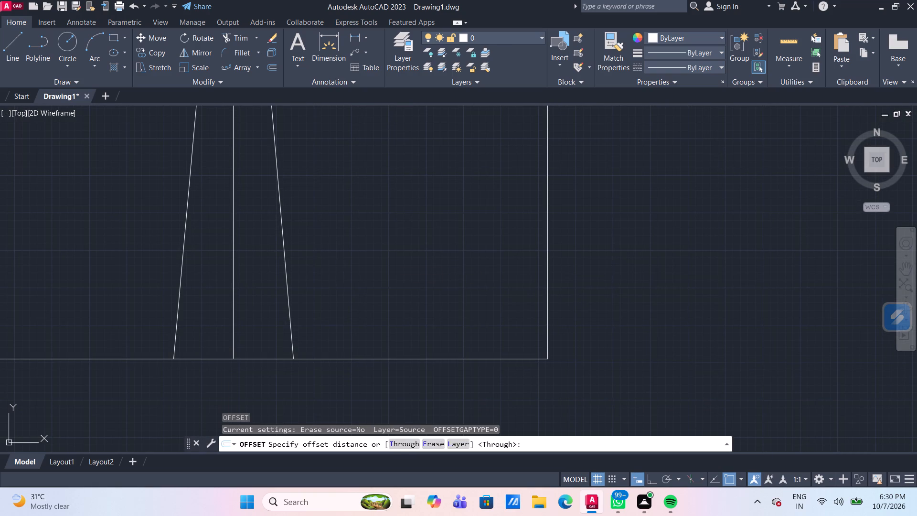
click(286, 254)
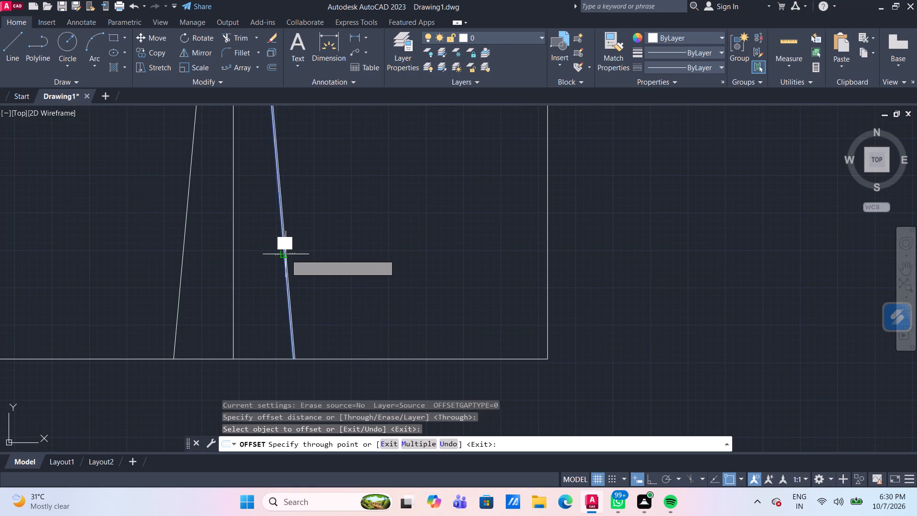
click(263, 250)
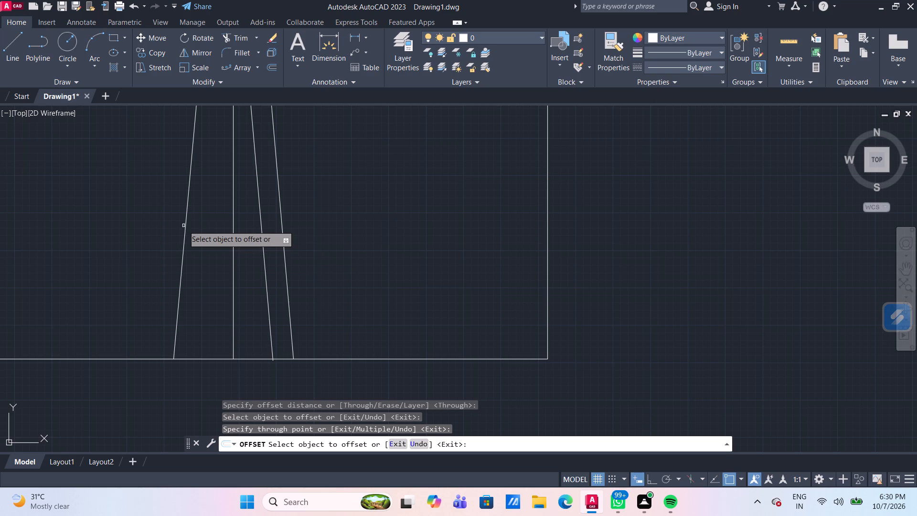
click(186, 227)
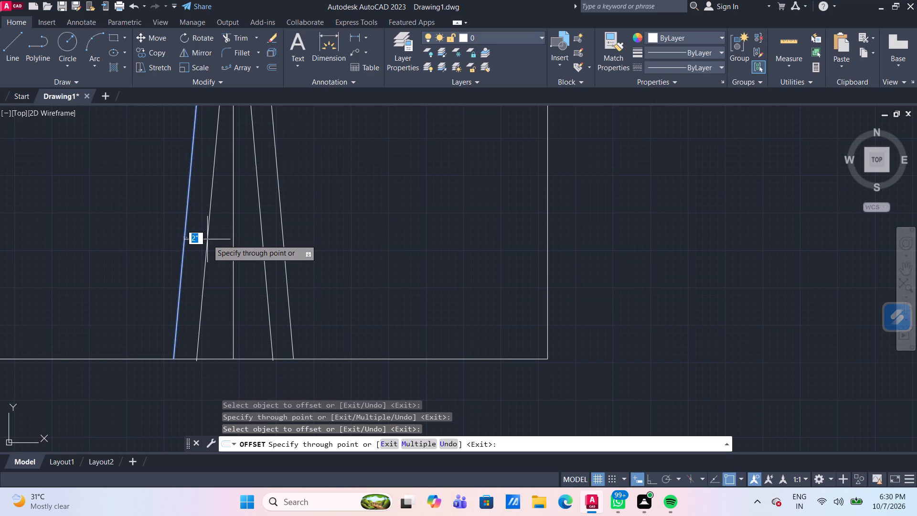
click(207, 239)
scroll(477, 219, down, 3)
middle_drag(417, 172, 410, 265)
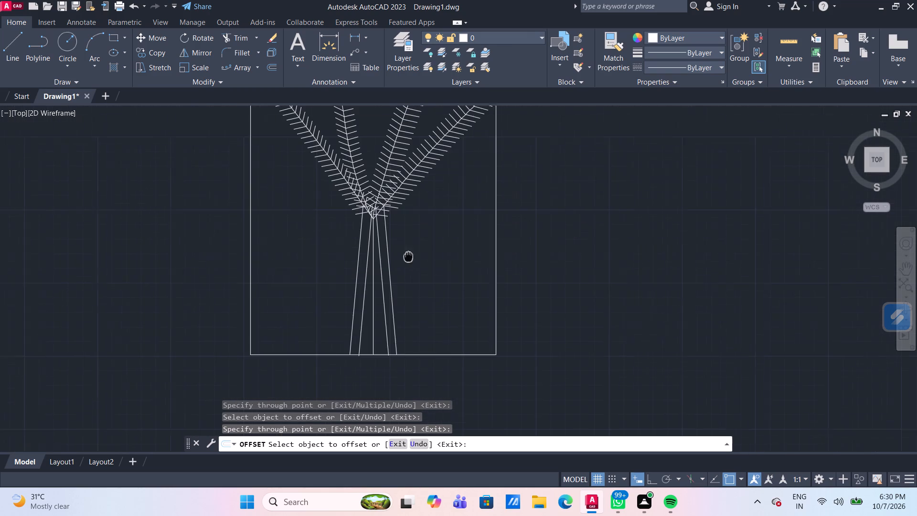
middle_drag(410, 265, 414, 272)
scroll(425, 281, down, 1)
key(Escape)
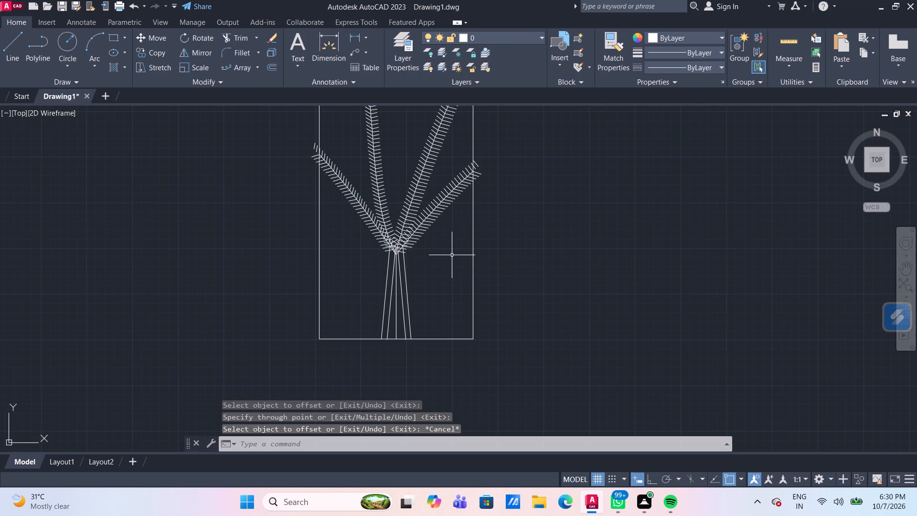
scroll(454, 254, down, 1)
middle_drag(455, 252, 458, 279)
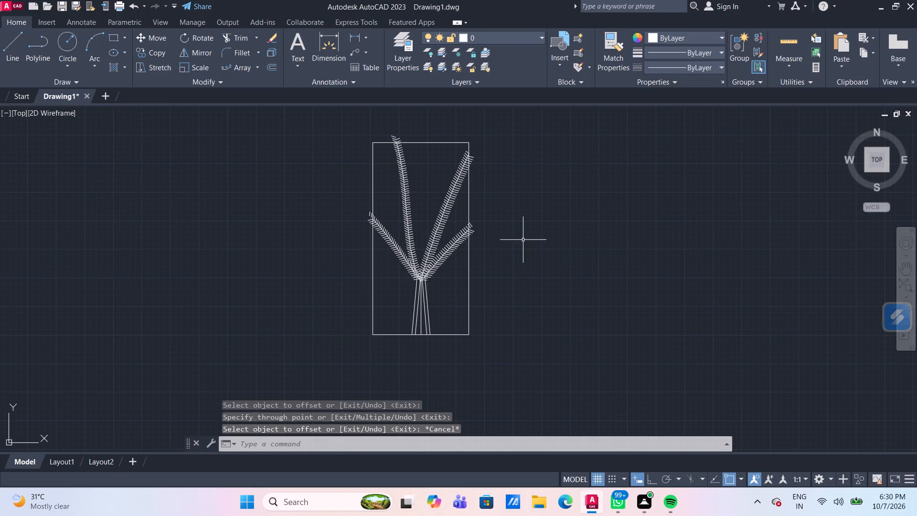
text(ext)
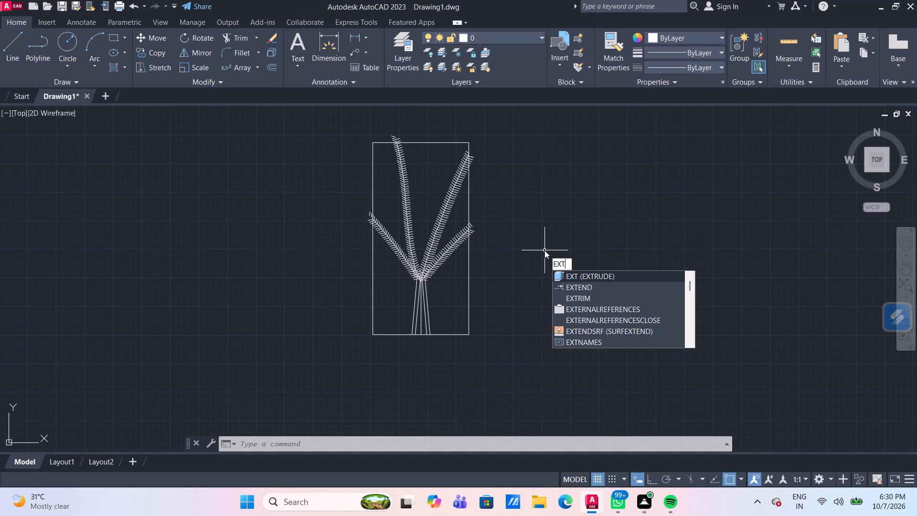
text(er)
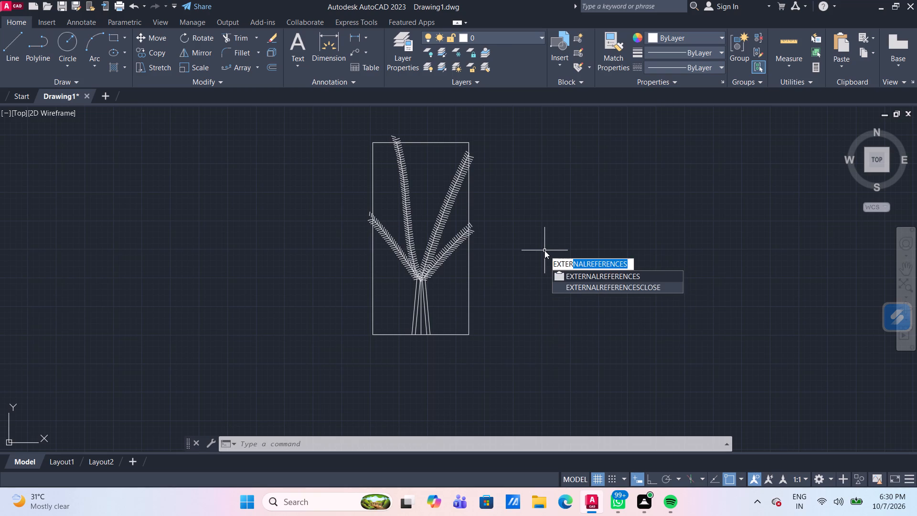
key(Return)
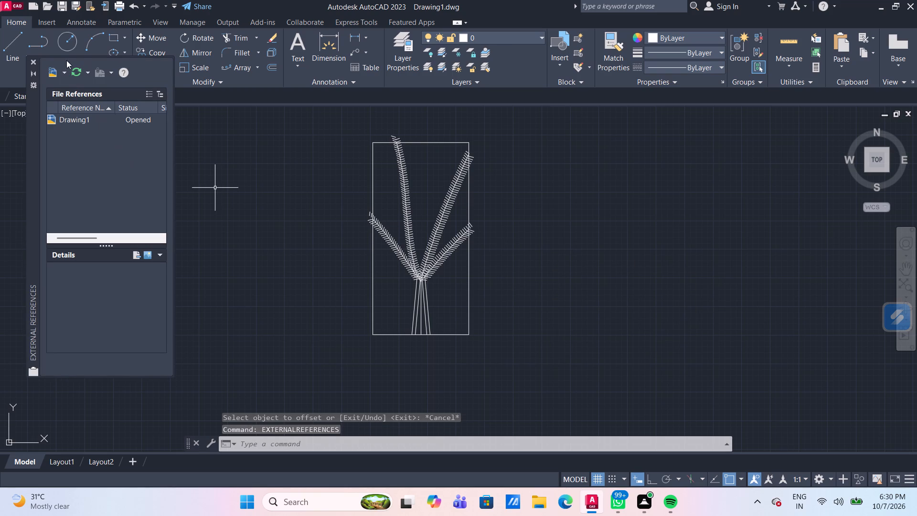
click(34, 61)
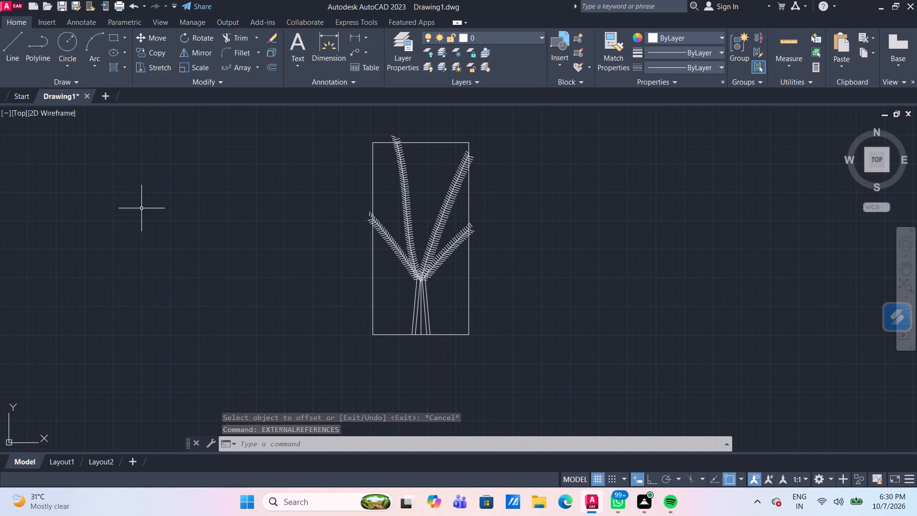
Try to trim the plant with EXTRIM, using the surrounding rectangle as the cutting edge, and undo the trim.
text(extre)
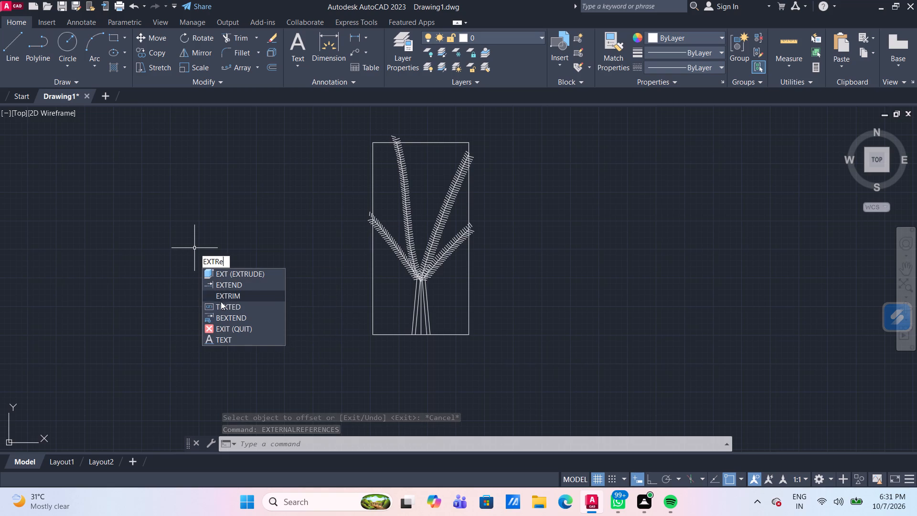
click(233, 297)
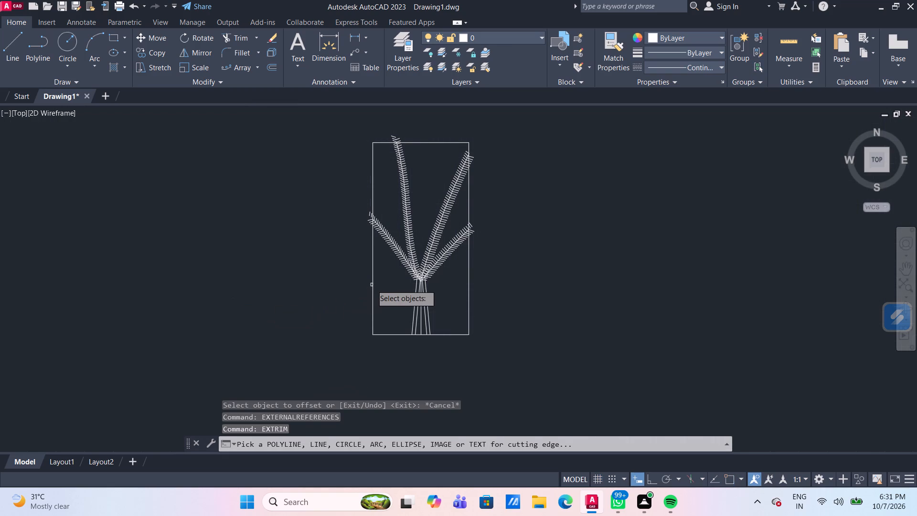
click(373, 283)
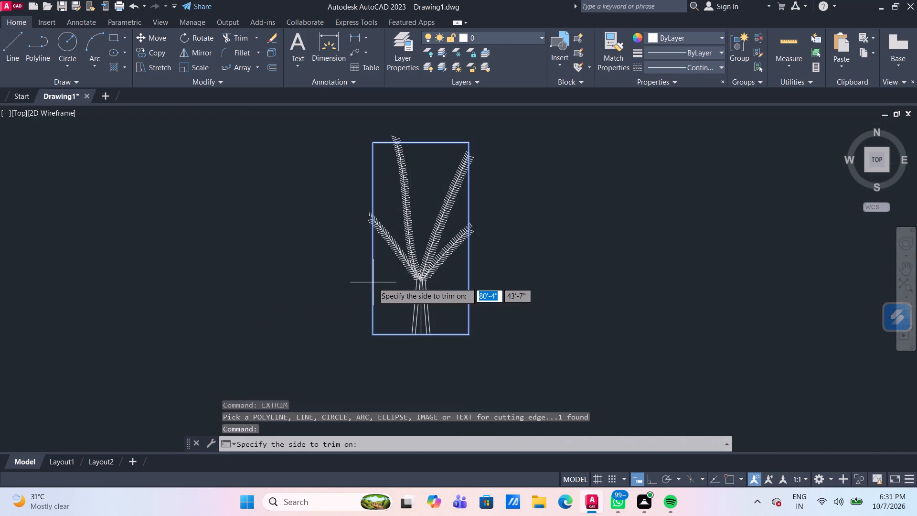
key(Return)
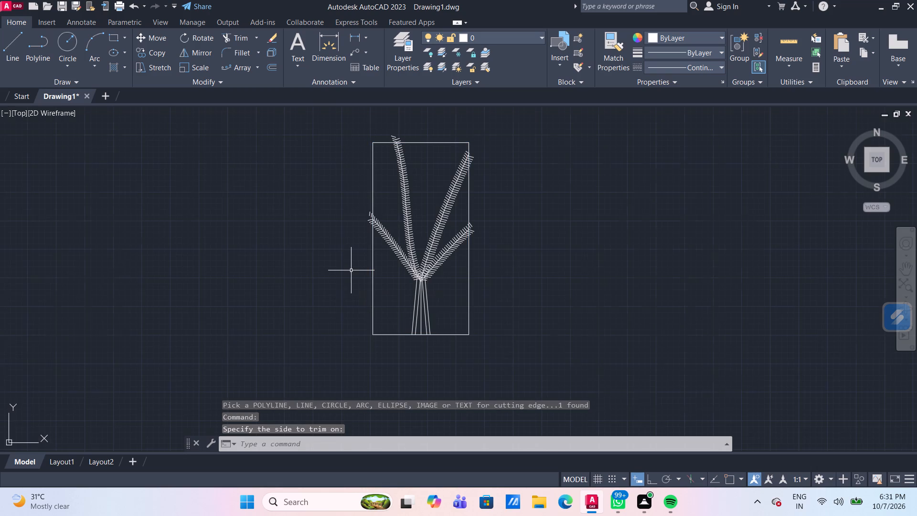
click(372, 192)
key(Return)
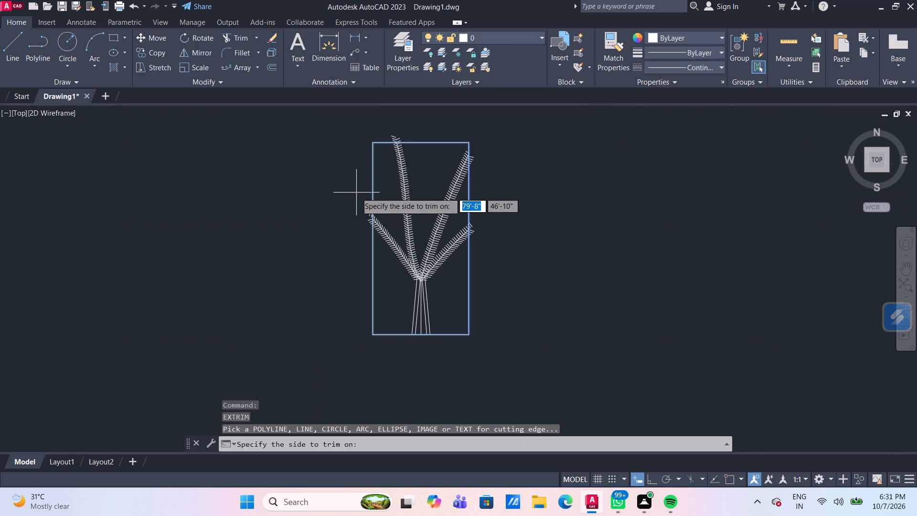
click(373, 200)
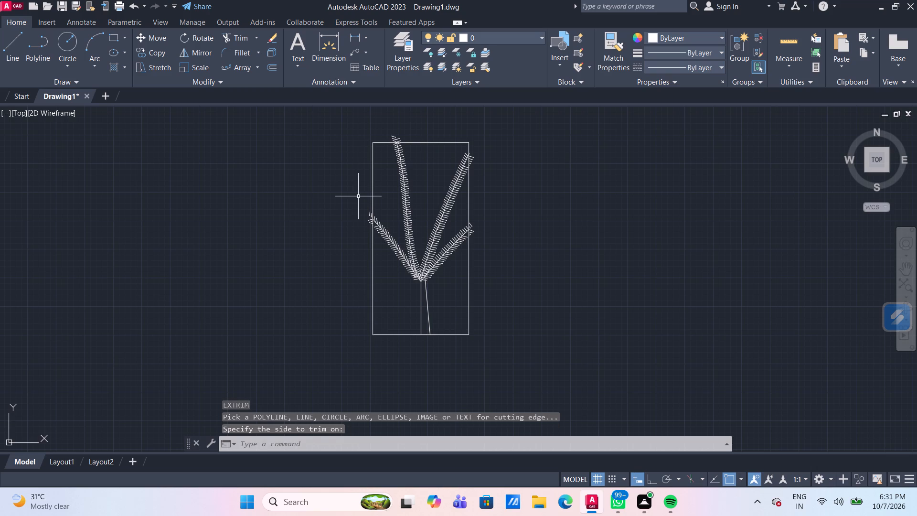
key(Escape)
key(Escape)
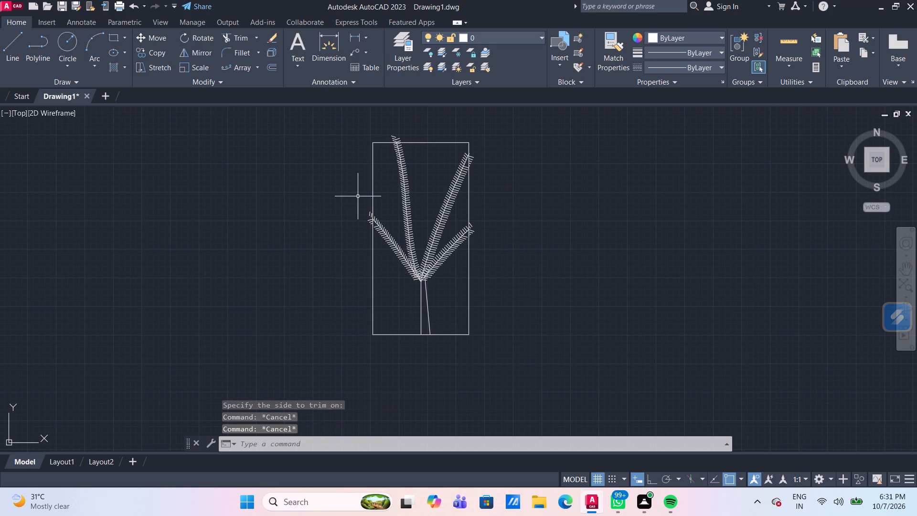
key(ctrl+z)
Examine the plant's trunk base, where the offset trunk lines meet the rectangle's bottom edge.
scroll(387, 241, down, 4)
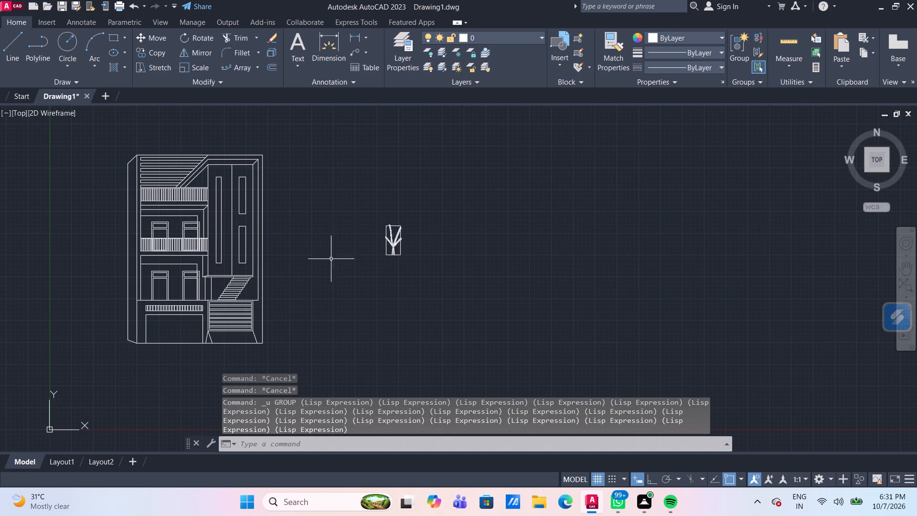
scroll(466, 268, up, 2)
scroll(319, 249, up, 1)
middle_drag(416, 207, 383, 343)
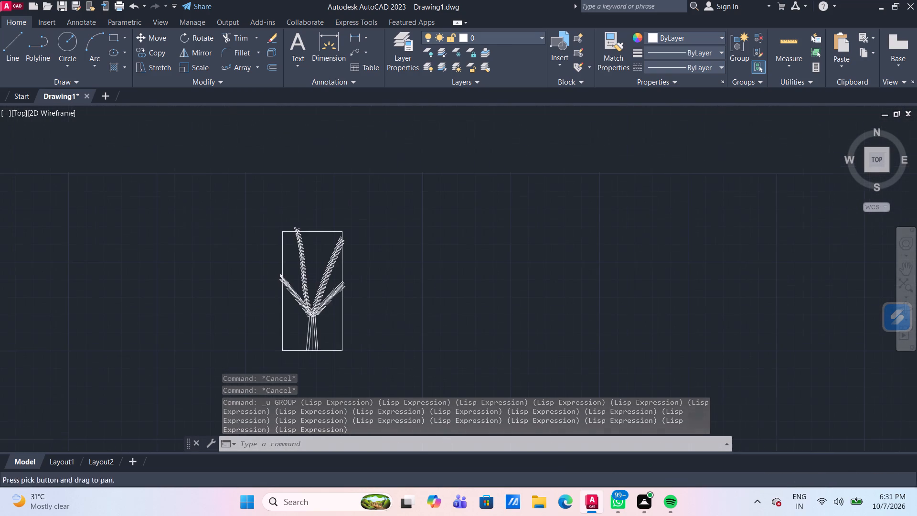
scroll(357, 299, up, 1)
middle_drag(356, 298, 367, 238)
middle_click(376, 210)
scroll(263, 254, up, 1)
middle_drag(352, 306, 360, 246)
scroll(318, 312, up, 2)
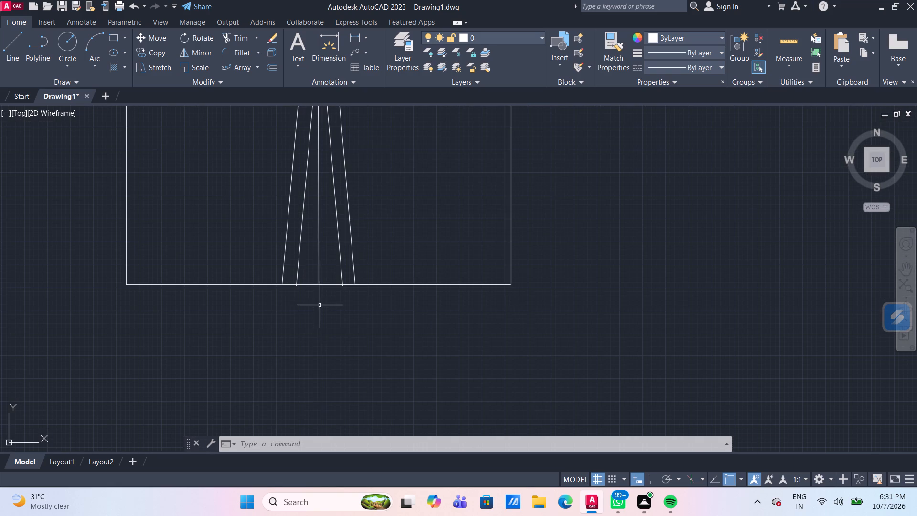
Select the plant's four branch splines with their lower leaf lines and the outer left branch's leaf lines inside the rectangle.
scroll(415, 211, down, 1)
middle_drag(421, 215, 412, 298)
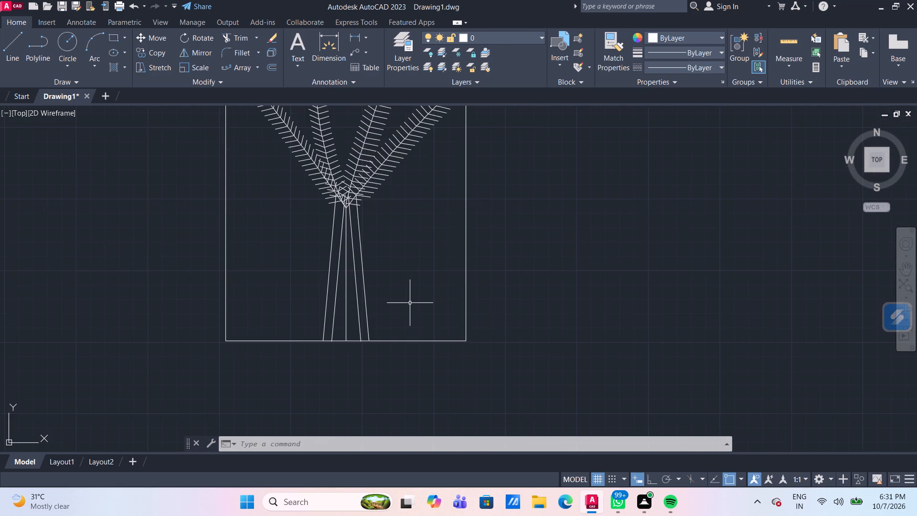
scroll(414, 287, down, 2)
scroll(439, 205, up, 1)
middle_drag(445, 208, 443, 236)
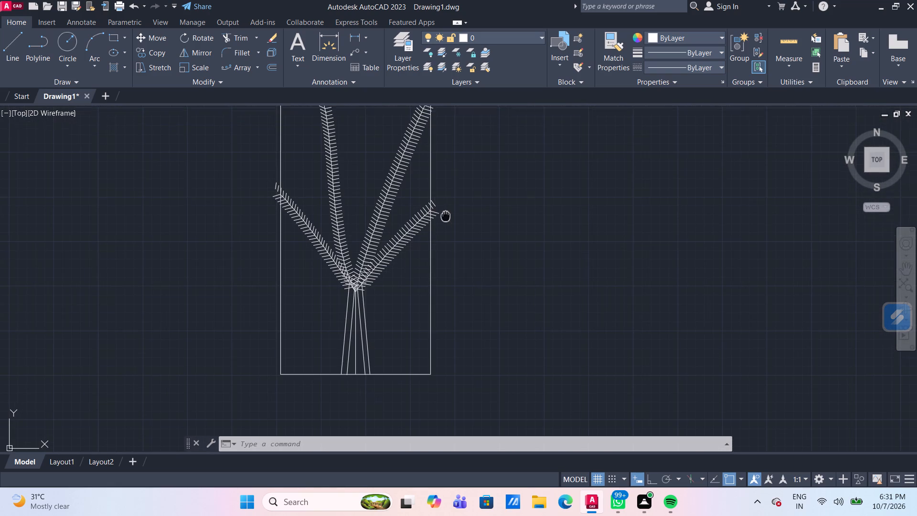
middle_drag(443, 236, 384, 312)
scroll(362, 300, down, 1)
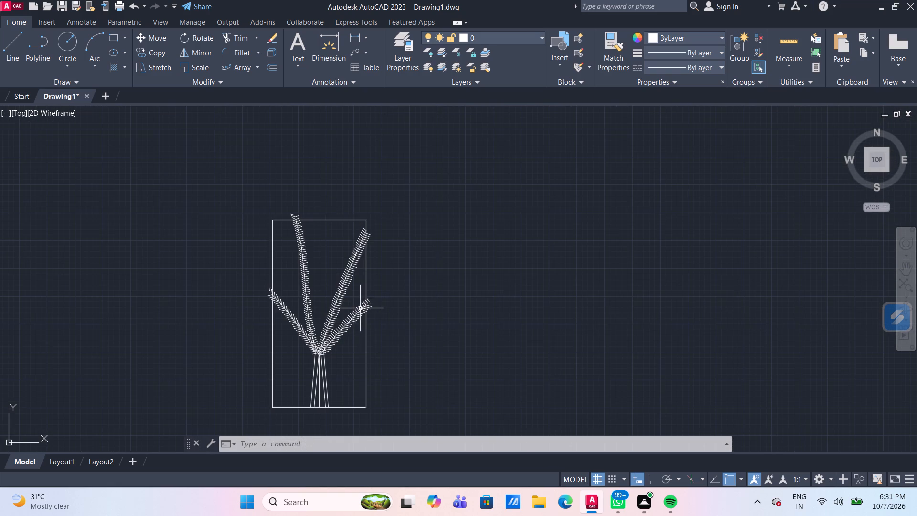
scroll(357, 322, up, 2)
middle_drag(360, 317, 364, 279)
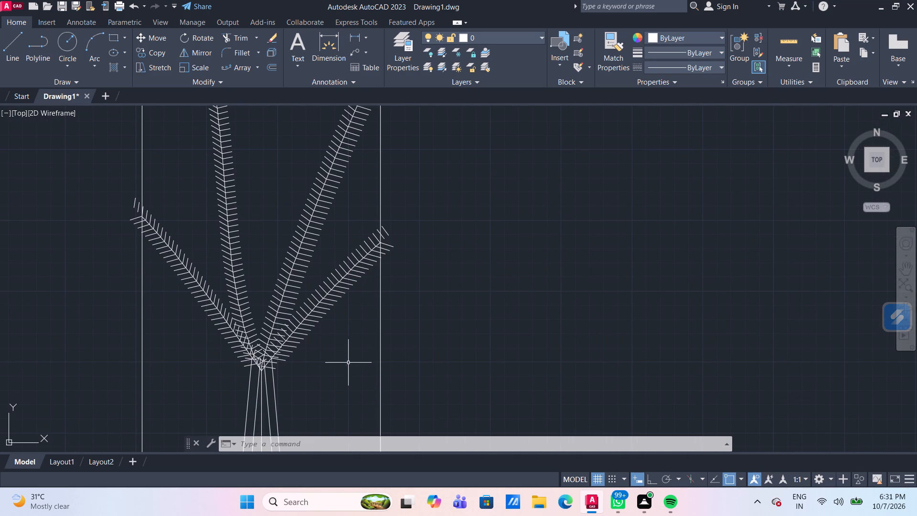
click(328, 338)
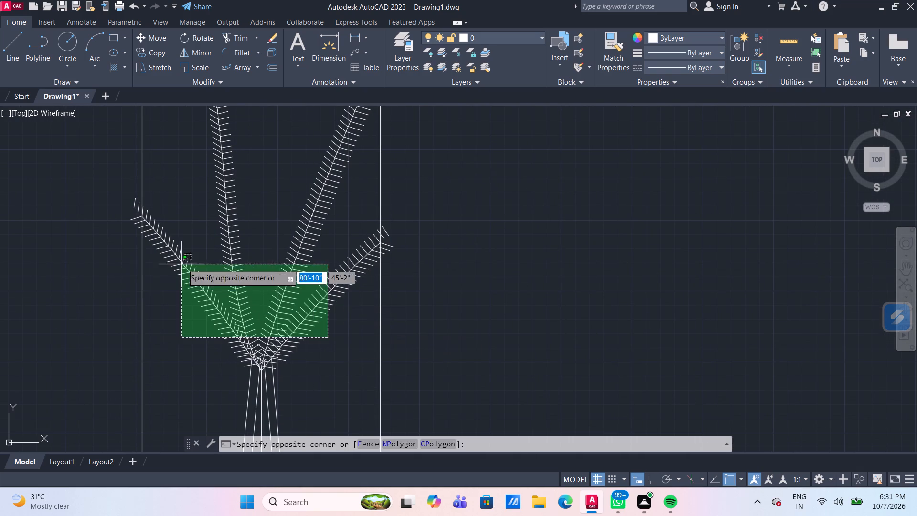
click(195, 245)
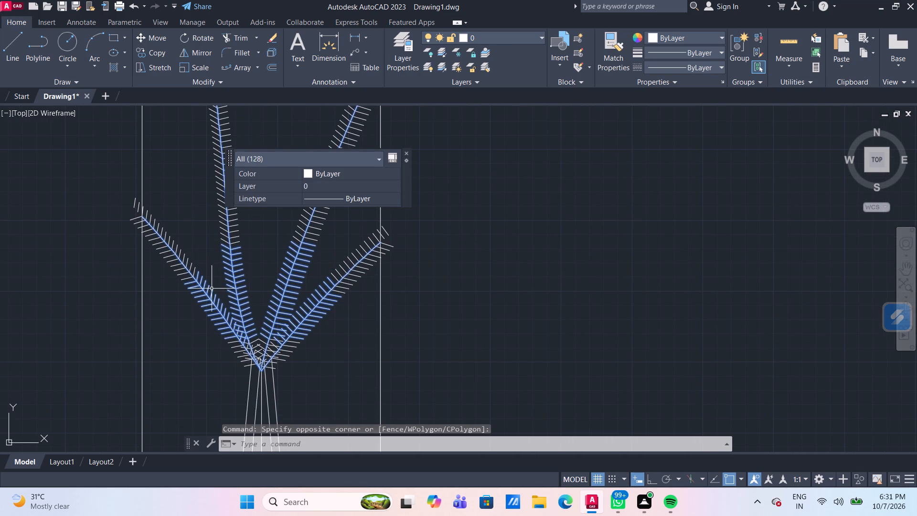
click(193, 306)
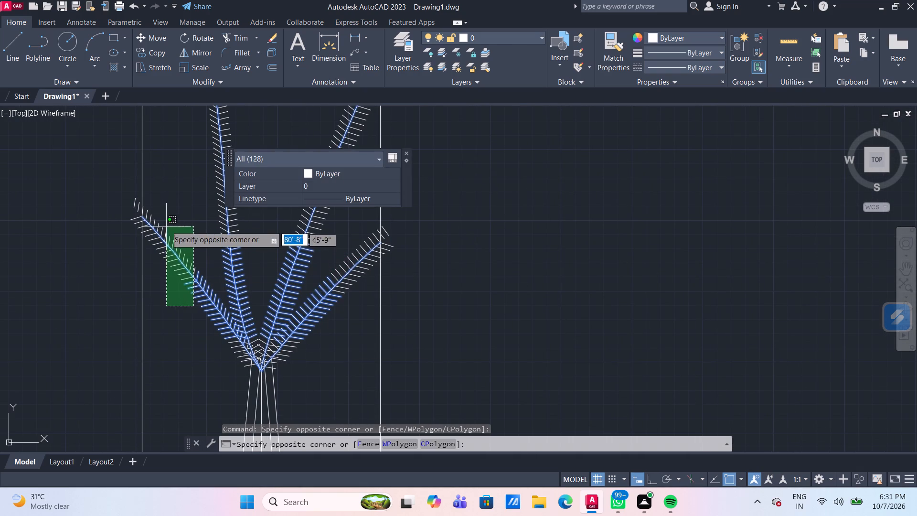
click(146, 187)
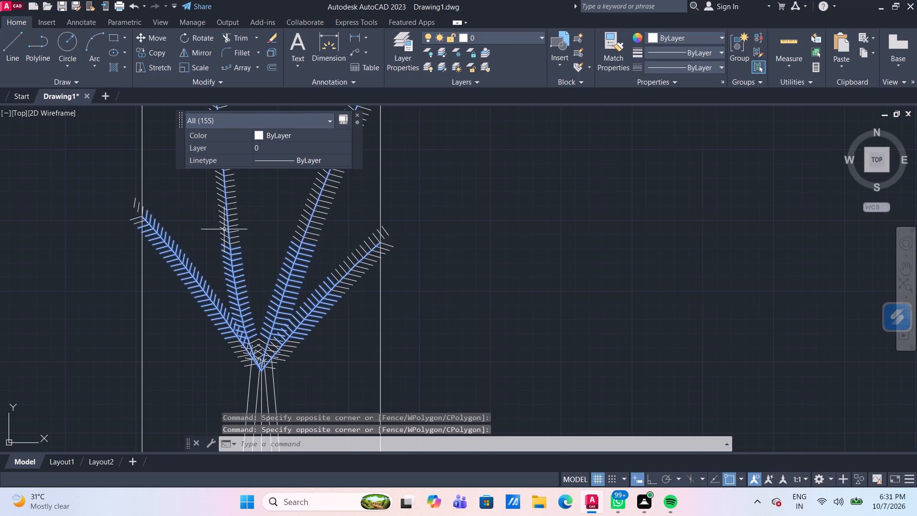
Add the remaining leaf lines along the inner left branch, up to the rectangle's top edge, to the selection.
middle_drag(267, 247, 272, 308)
click(272, 310)
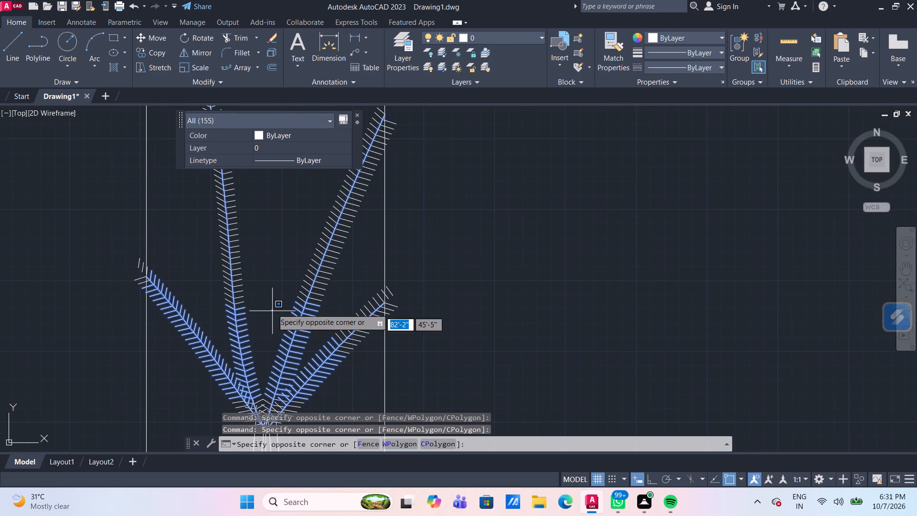
click(192, 195)
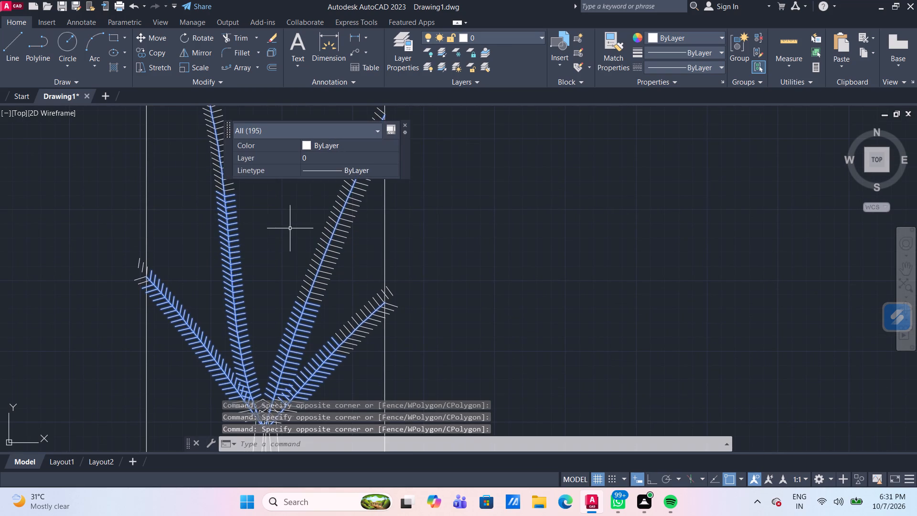
middle_drag(291, 228, 300, 352)
click(278, 333)
click(262, 315)
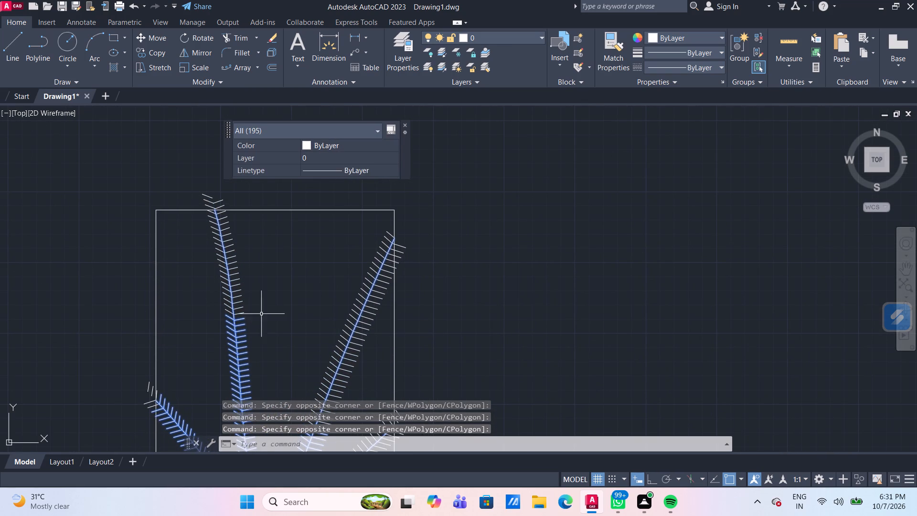
click(278, 324)
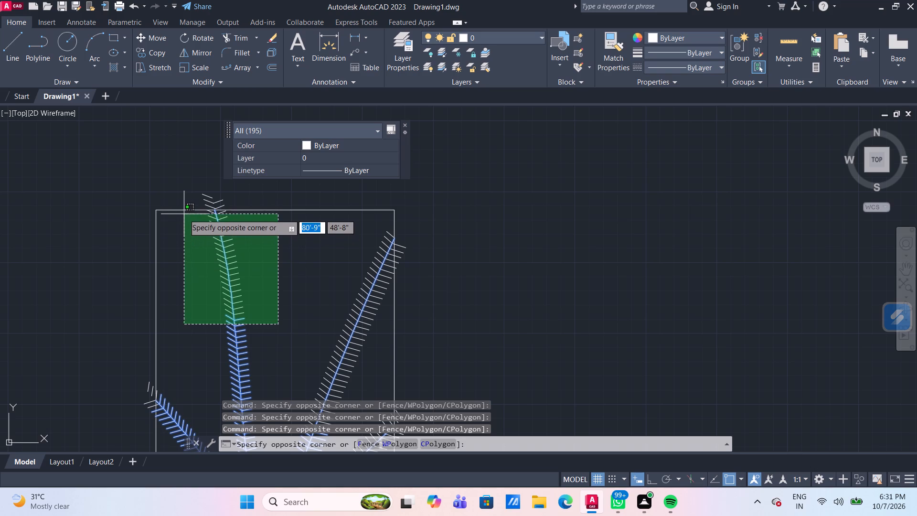
click(184, 213)
Add the remaining leaf lines along the inner and outer right branches, up to the rectangle's right edge, to the selection.
scroll(374, 341, down, 2)
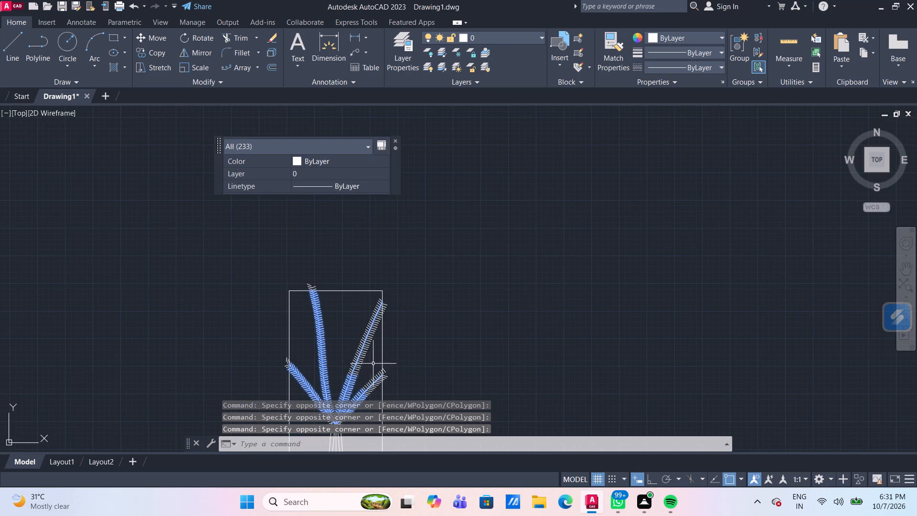
middle_drag(372, 373, 346, 247)
middle_drag(339, 244, 331, 308)
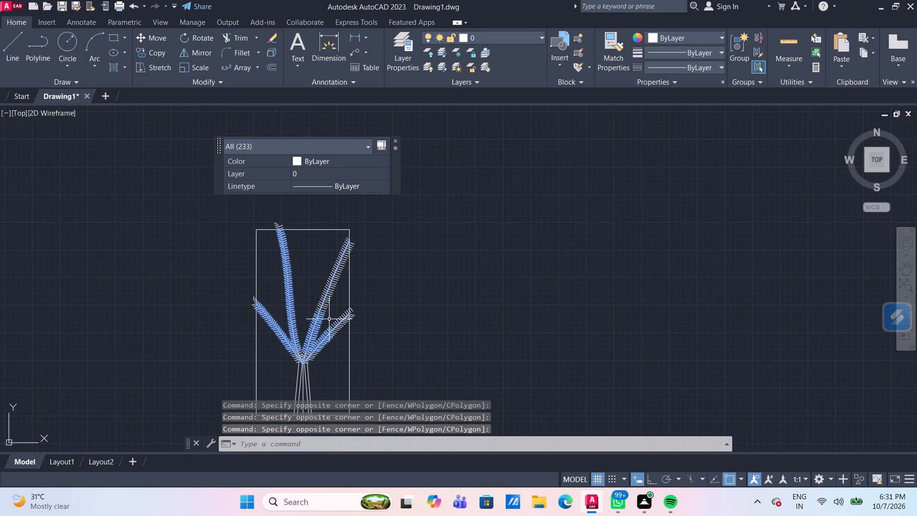
click(330, 321)
click(288, 235)
scroll(326, 276, up, 2)
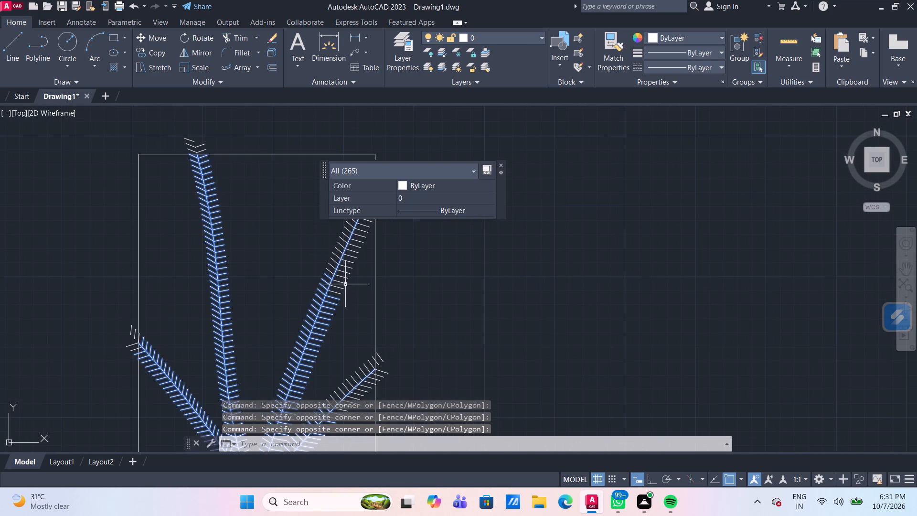
click(372, 286)
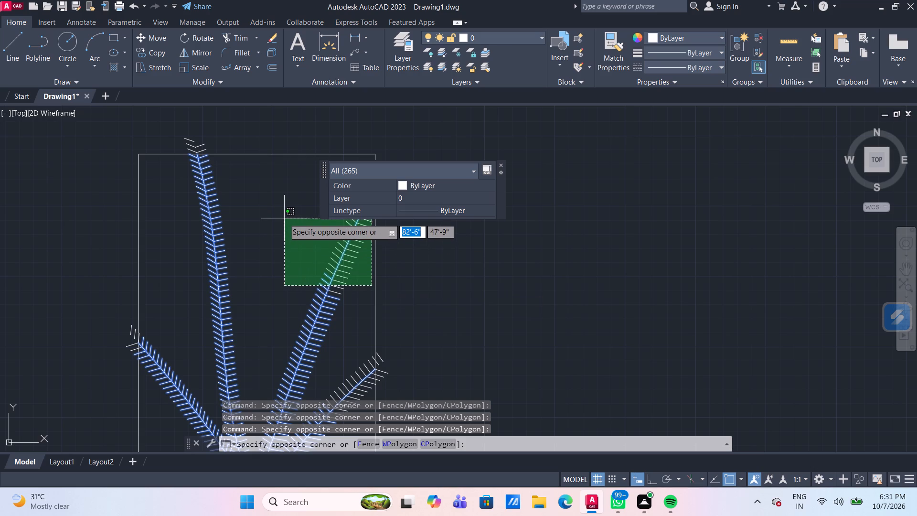
middle_drag(291, 222, 261, 327)
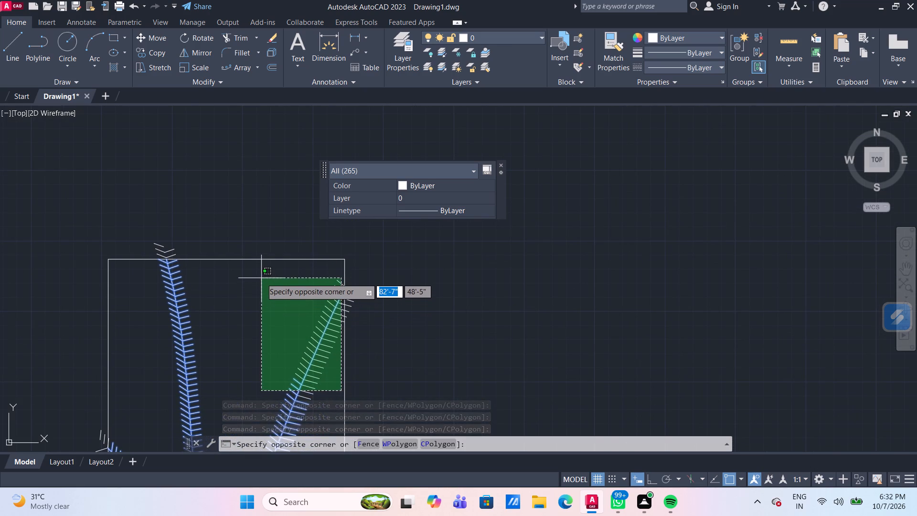
click(261, 278)
scroll(265, 287, down, 3)
scroll(276, 366, up, 2)
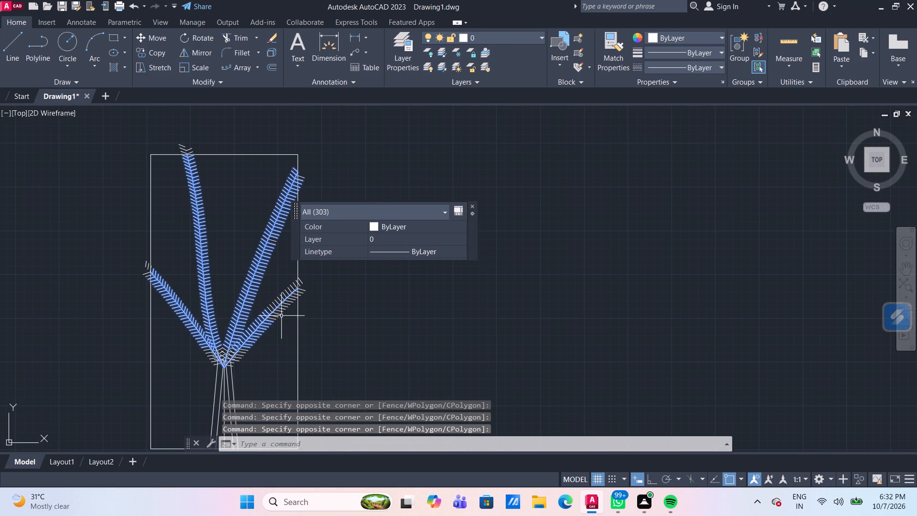
scroll(294, 318, up, 1)
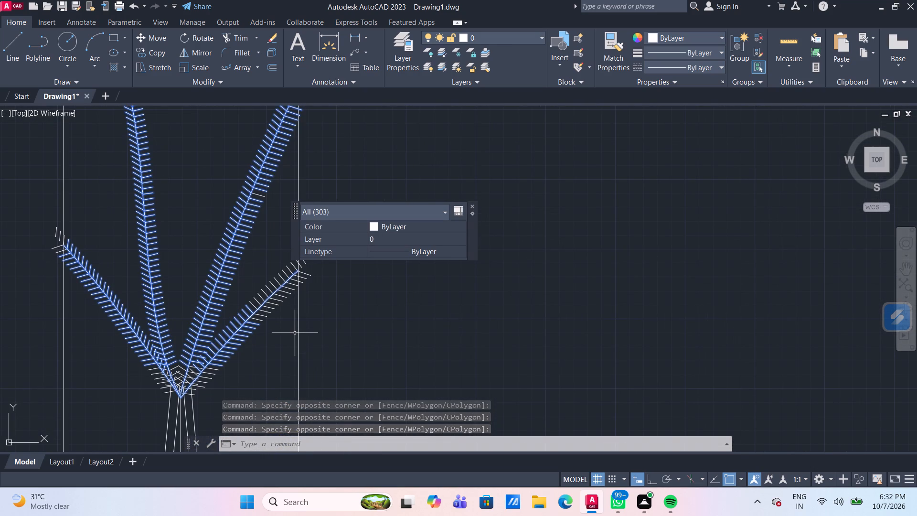
click(296, 336)
click(250, 253)
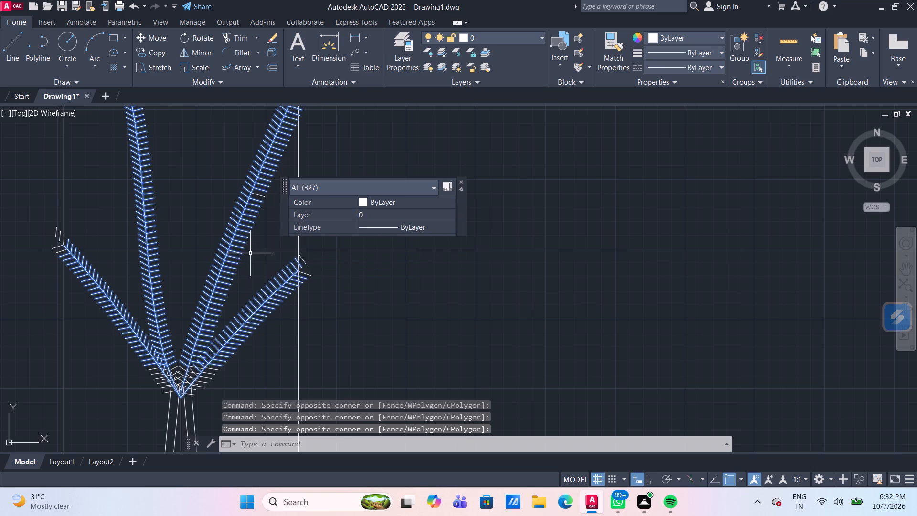
Add the outer right branch's lowest outward leaf lines, just above the trunk, to the selection.
scroll(178, 393, up, 1)
middle_drag(195, 361, 197, 273)
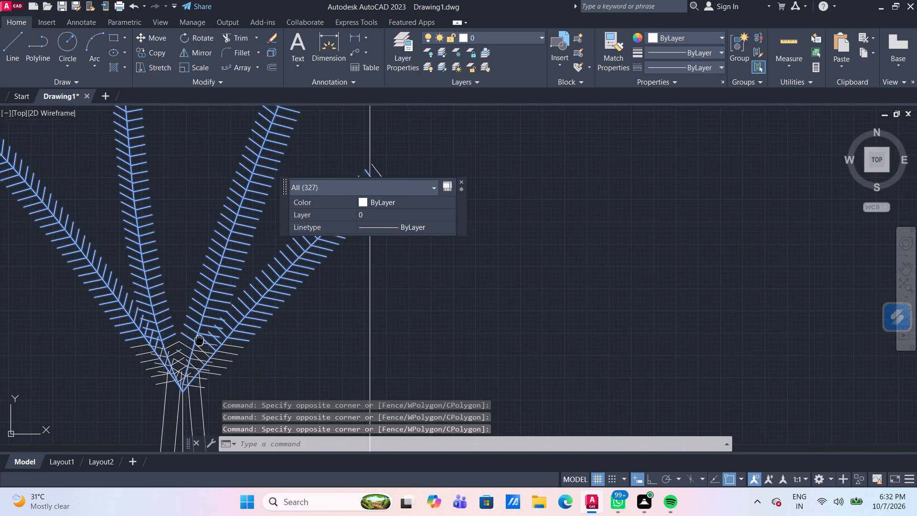
middle_drag(197, 273, 196, 260)
scroll(219, 295, up, 3)
scroll(207, 278, down, 2)
middle_drag(212, 283, 225, 300)
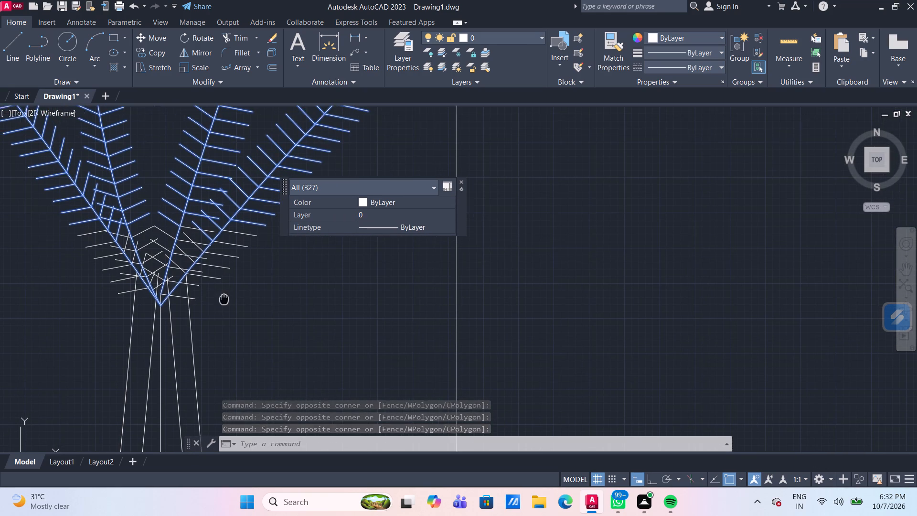
click(276, 300)
click(234, 233)
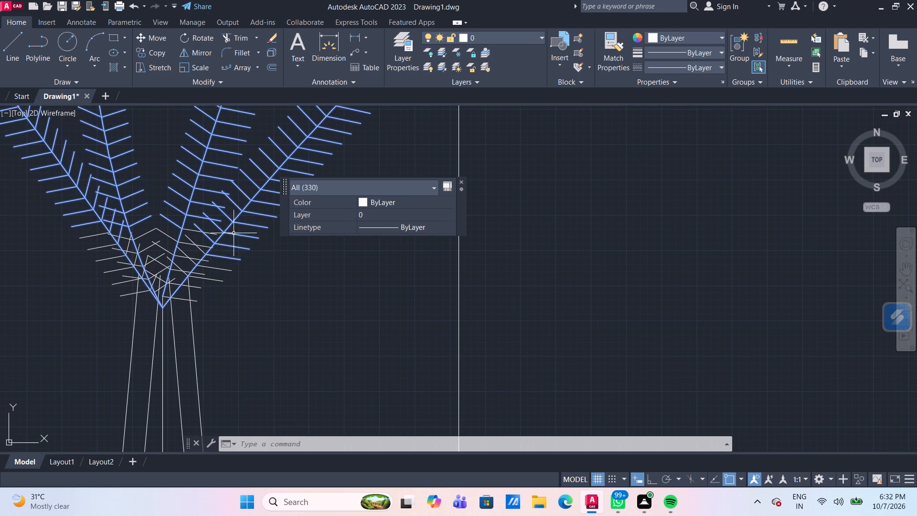
click(232, 289)
click(216, 267)
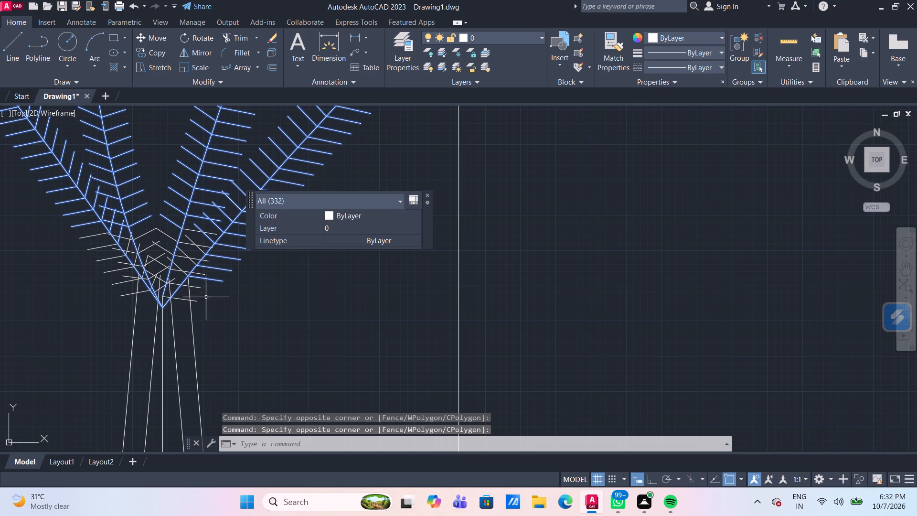
click(204, 312)
click(193, 284)
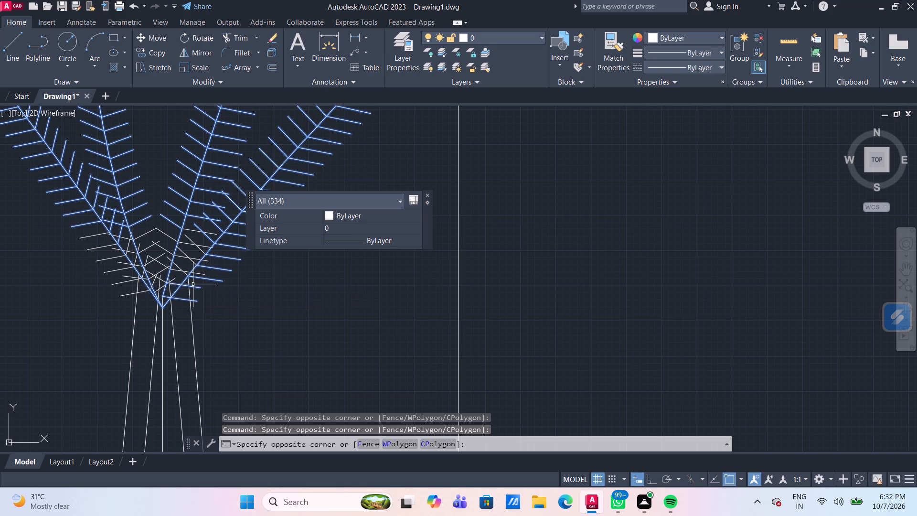
Add the crossing leaf lines between the right branches and in the centre of the branch junction to the selection.
scroll(188, 252, up, 2)
click(189, 279)
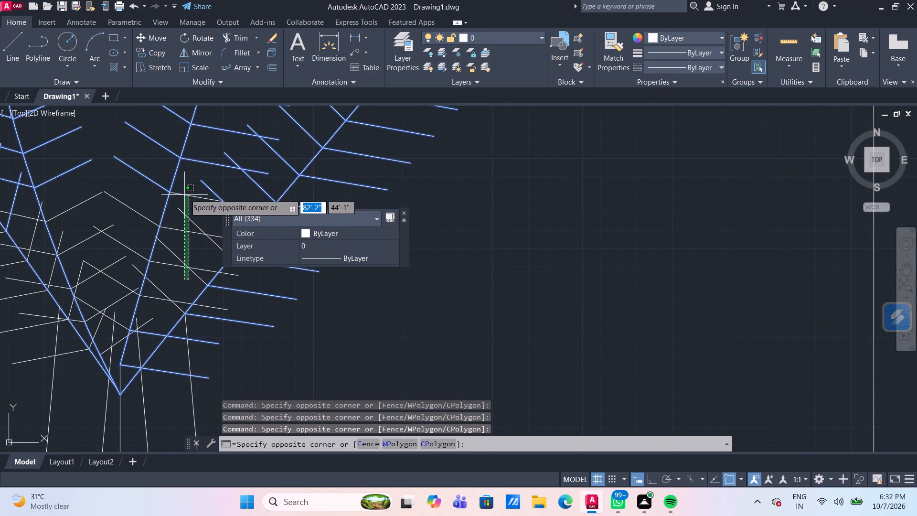
click(179, 183)
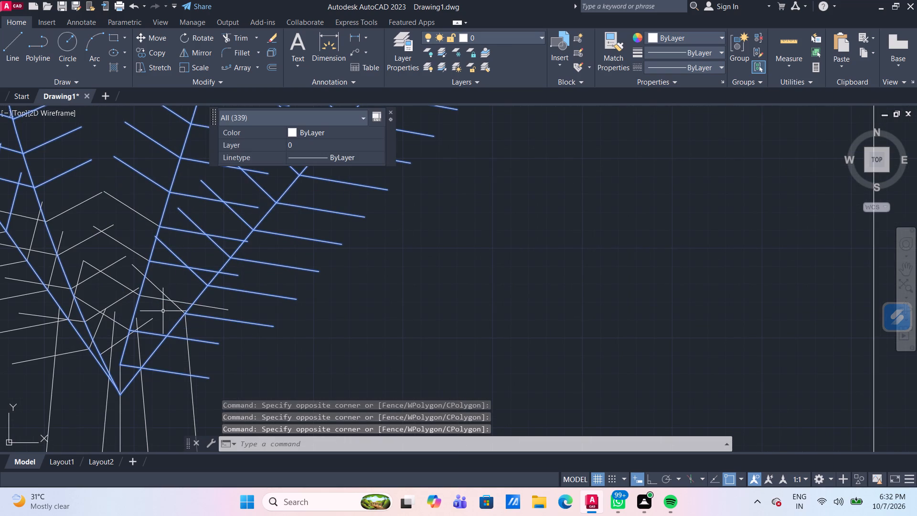
click(163, 312)
click(154, 279)
click(124, 307)
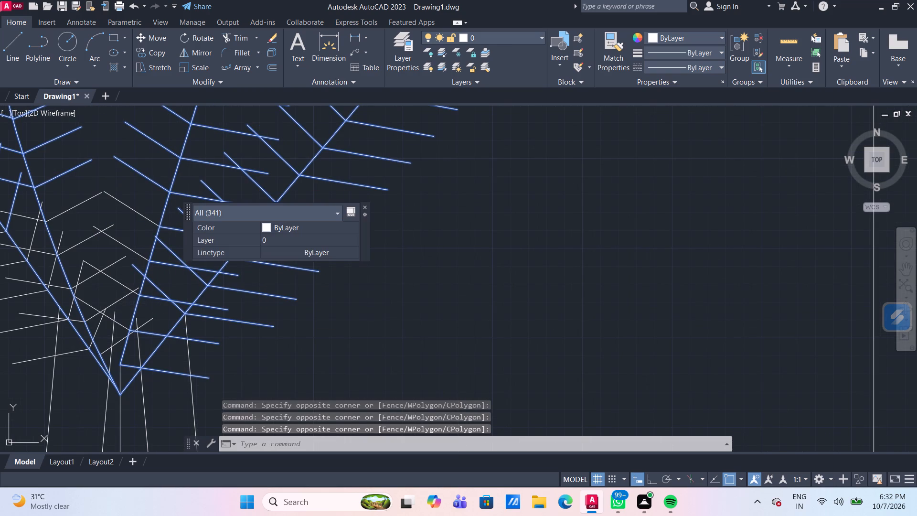
click(85, 192)
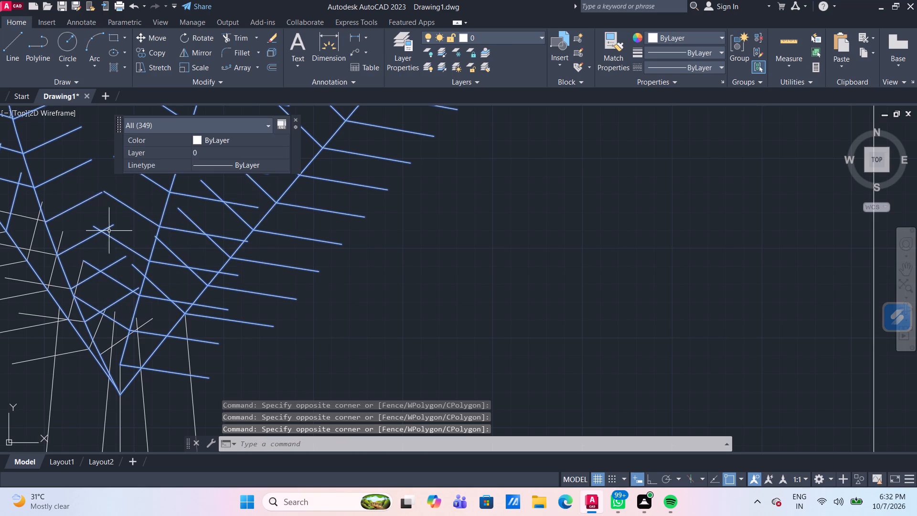
Add the outer left branch's lowest outward leaf lines, just above the trunk, to the selection.
scroll(113, 237, down, 2)
middle_drag(130, 248, 300, 322)
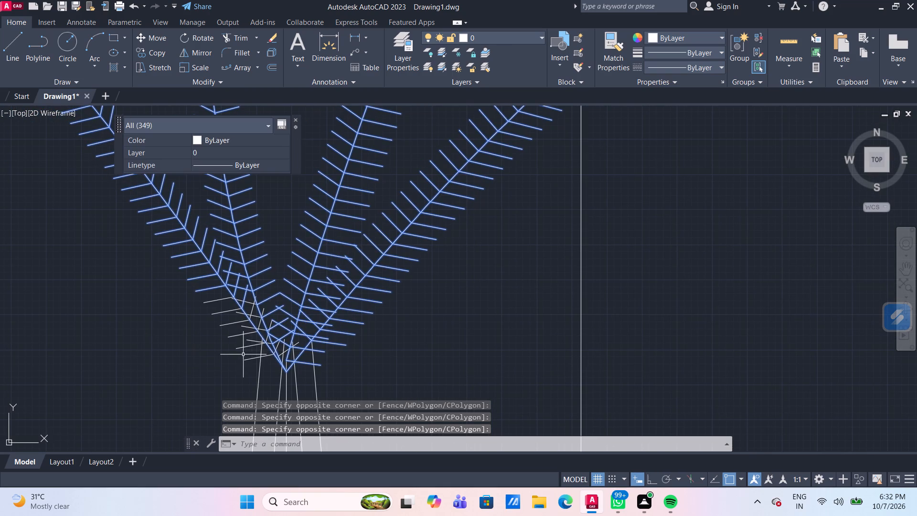
click(248, 368)
click(207, 291)
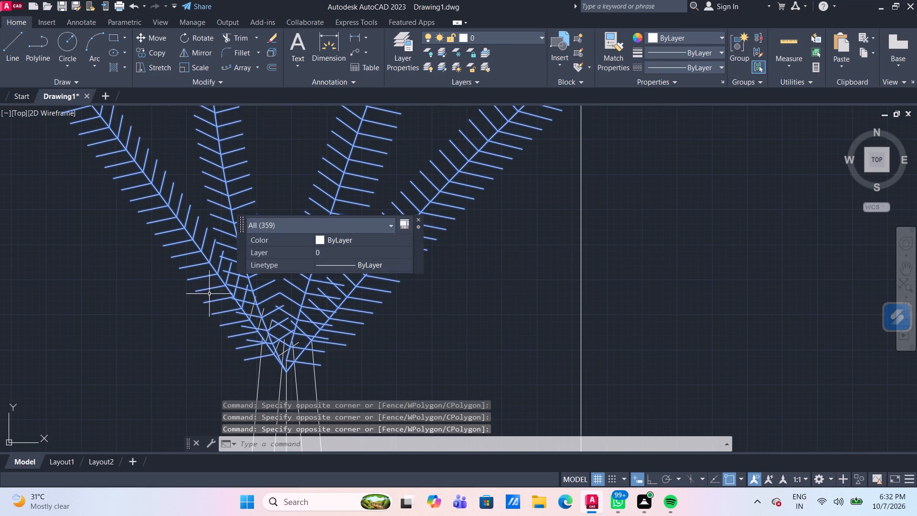
Add the remaining crossing leaf lines between the left branches and at the centre of the branch junction to the selection.
scroll(310, 330, up, 2)
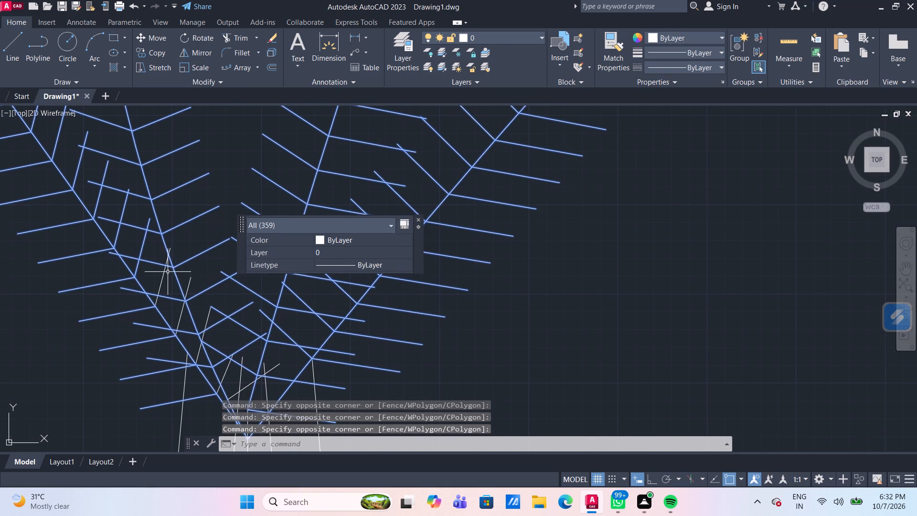
click(163, 272)
click(188, 285)
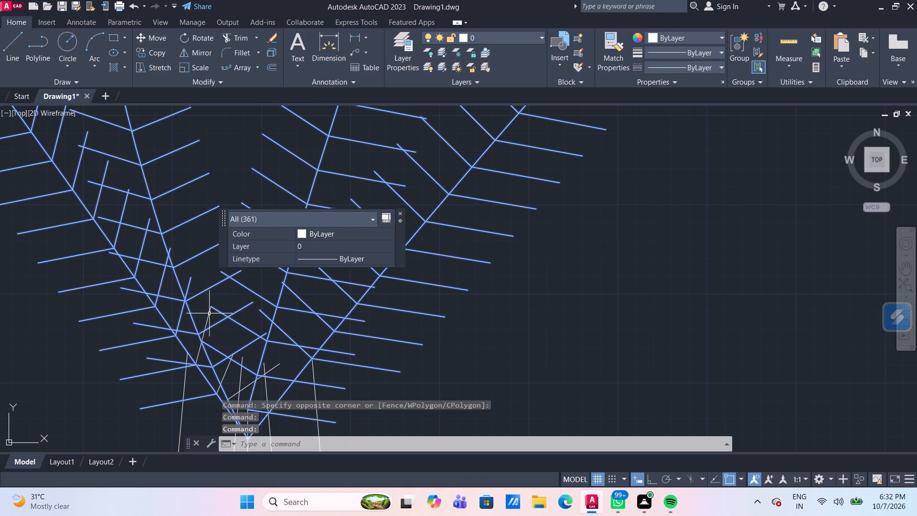
click(210, 314)
click(227, 367)
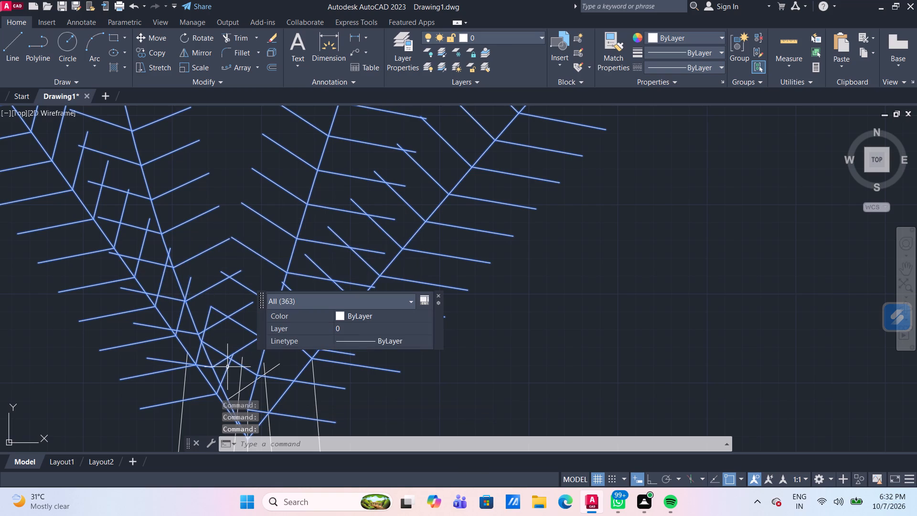
scroll(234, 351, down, 1)
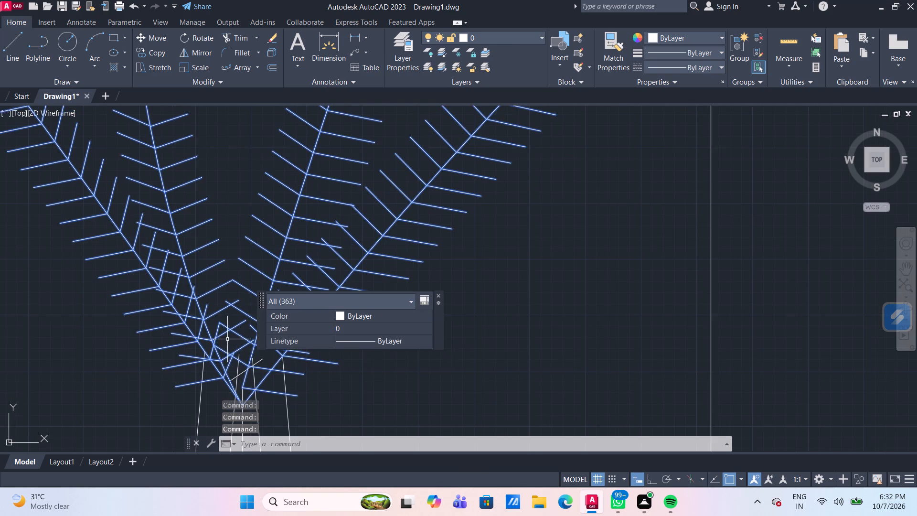
middle_drag(221, 322, 180, 230)
scroll(220, 269, up, 1)
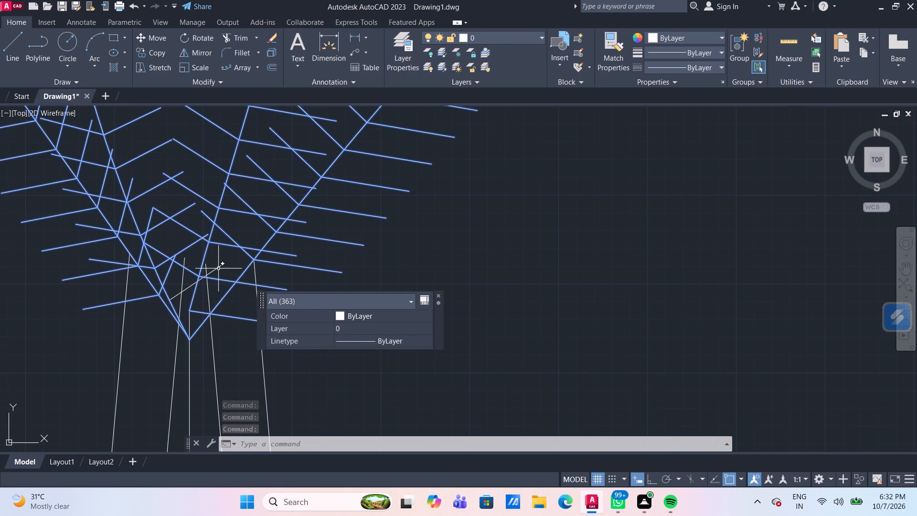
click(218, 269)
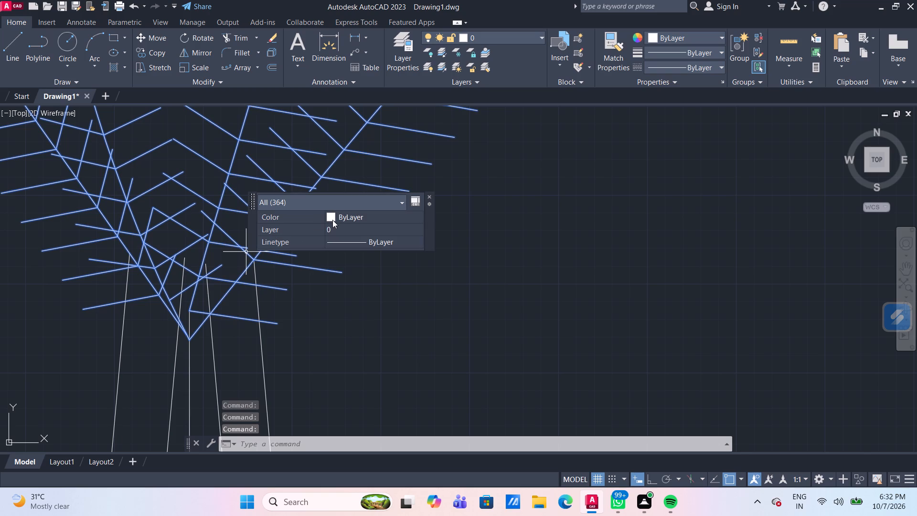
Set the colour of all selected branches and leaf lines to green index colour 84 and clear the selection.
click(332, 219)
click(332, 219)
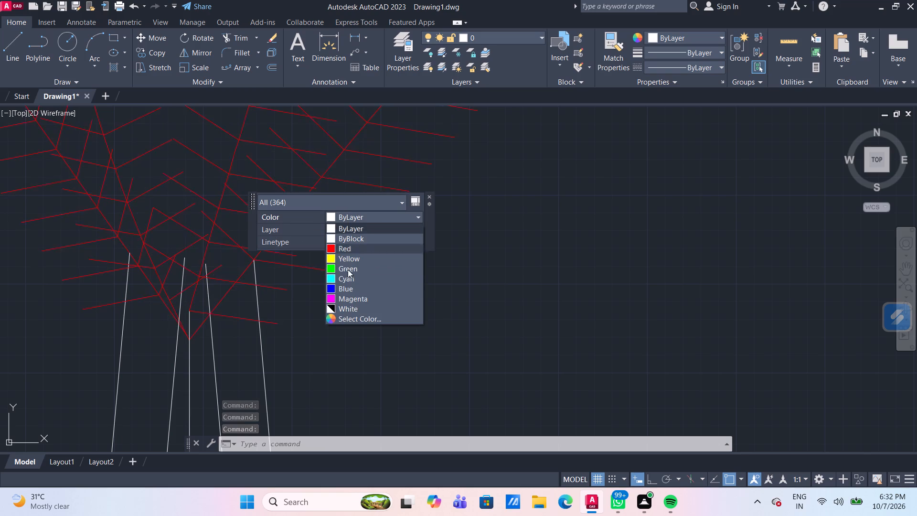
click(357, 318)
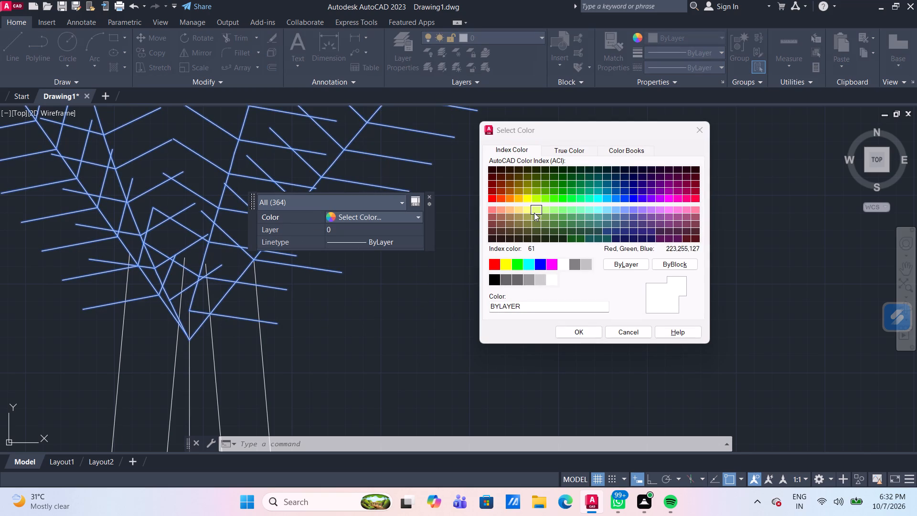
click(554, 175)
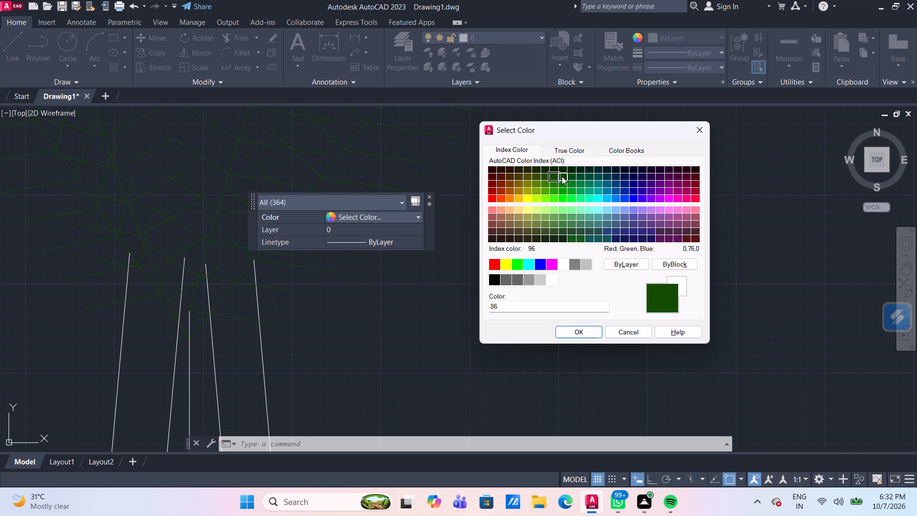
click(545, 176)
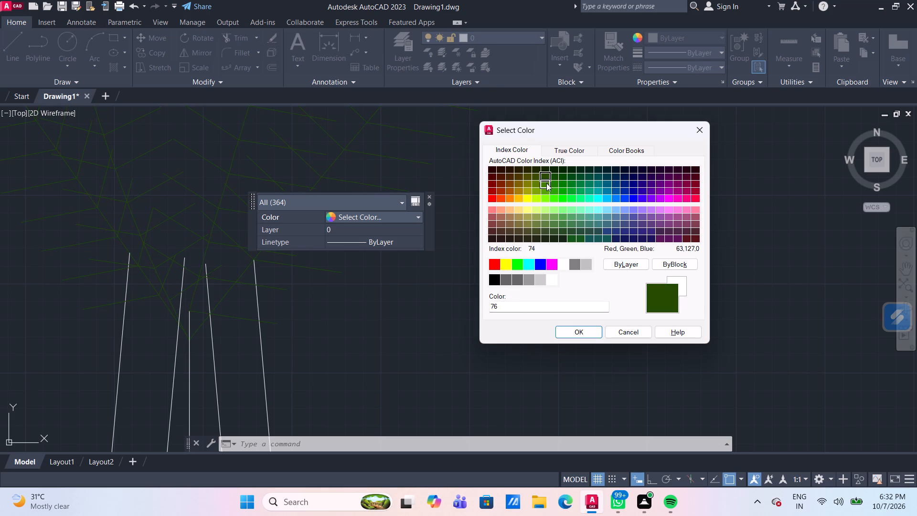
click(546, 183)
click(555, 183)
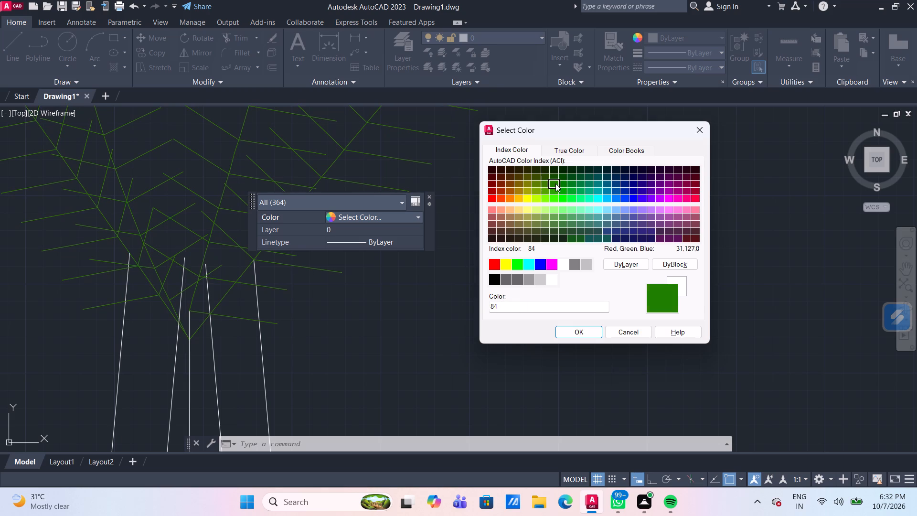
click(581, 334)
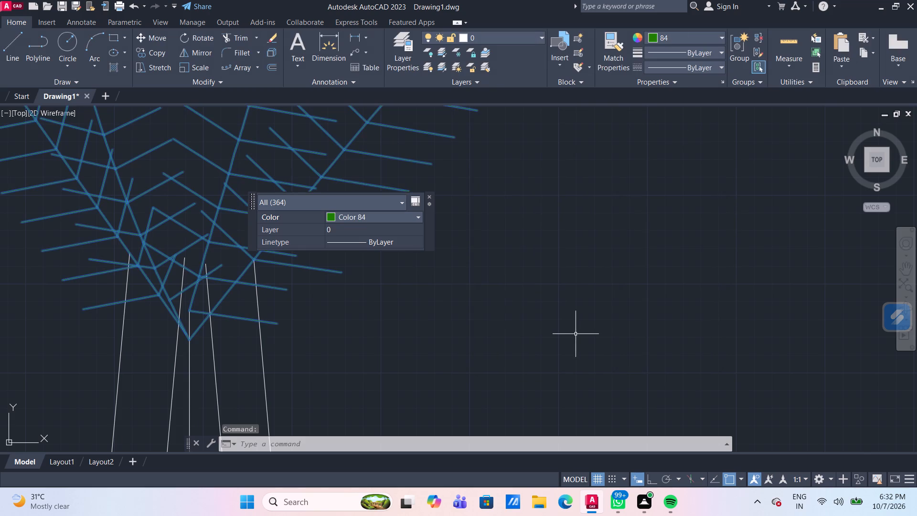
key(Escape)
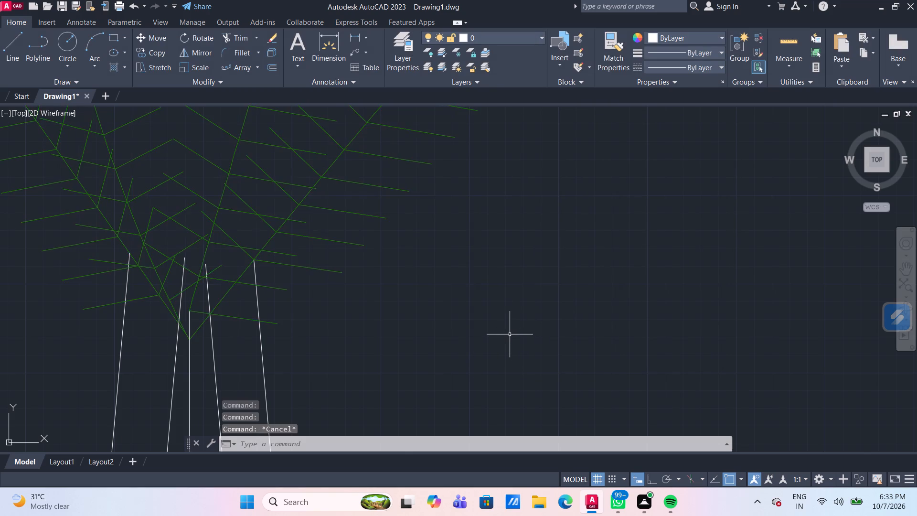
Set the missed white leaf line on the inner right branch to Color 84.
scroll(510, 334, down, 5)
scroll(558, 234, up, 3)
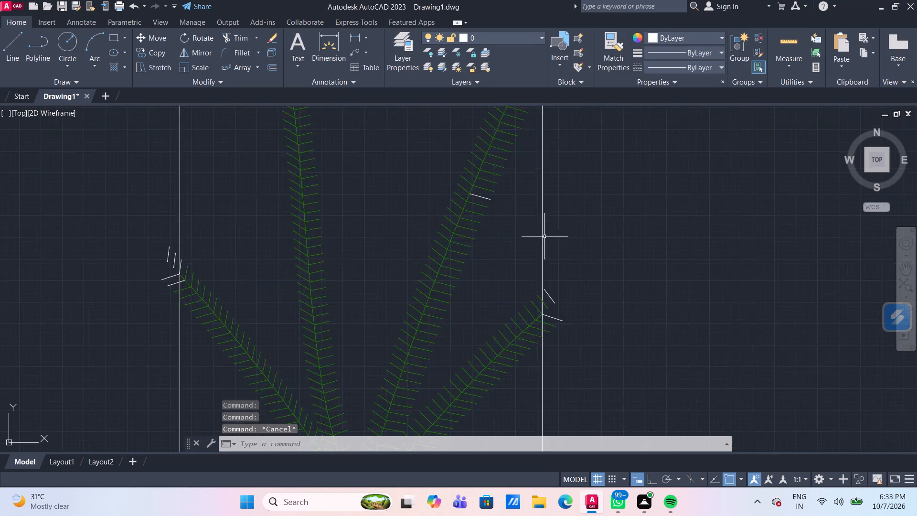
click(446, 171)
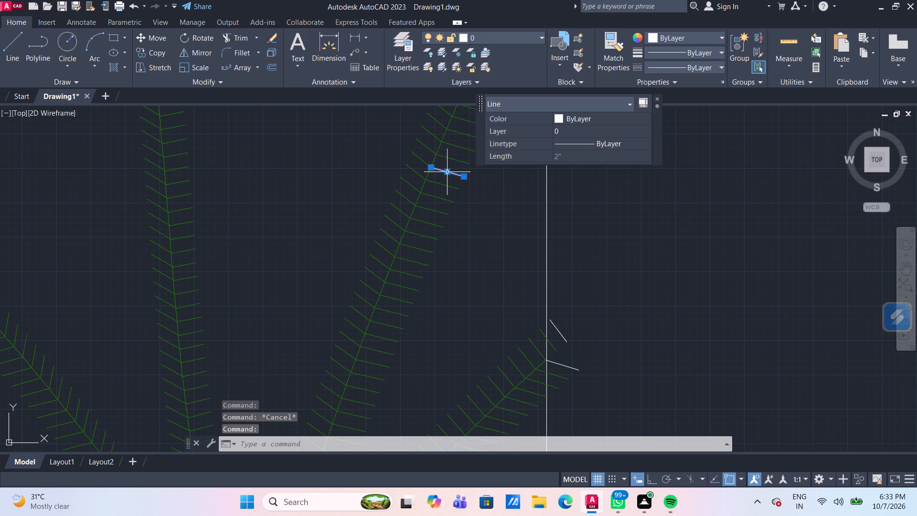
click(575, 118)
click(576, 118)
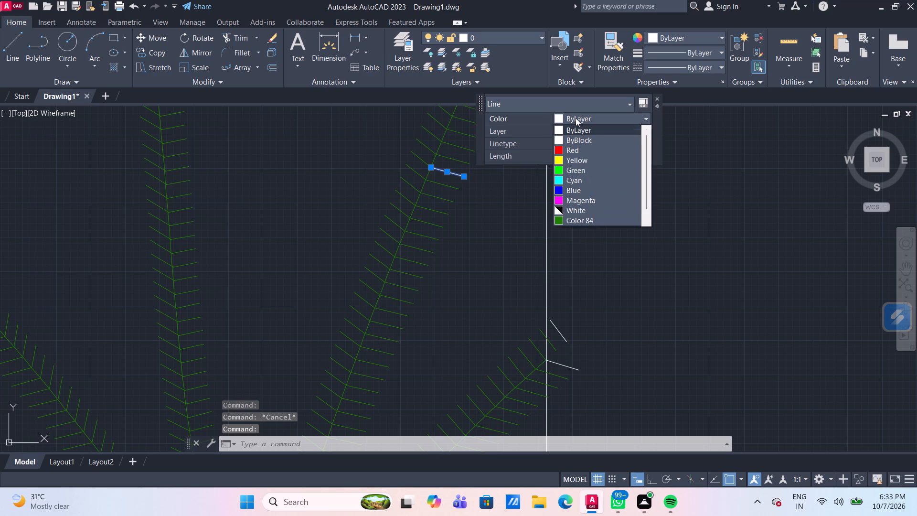
click(581, 222)
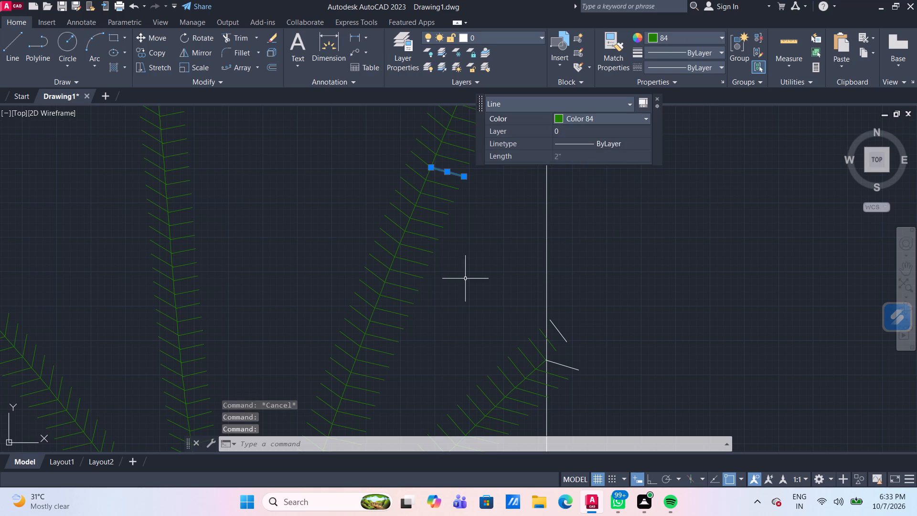
key(Escape)
Select the five trunk lines below the branch junction and open the full colour selection for them.
scroll(478, 291, down, 2)
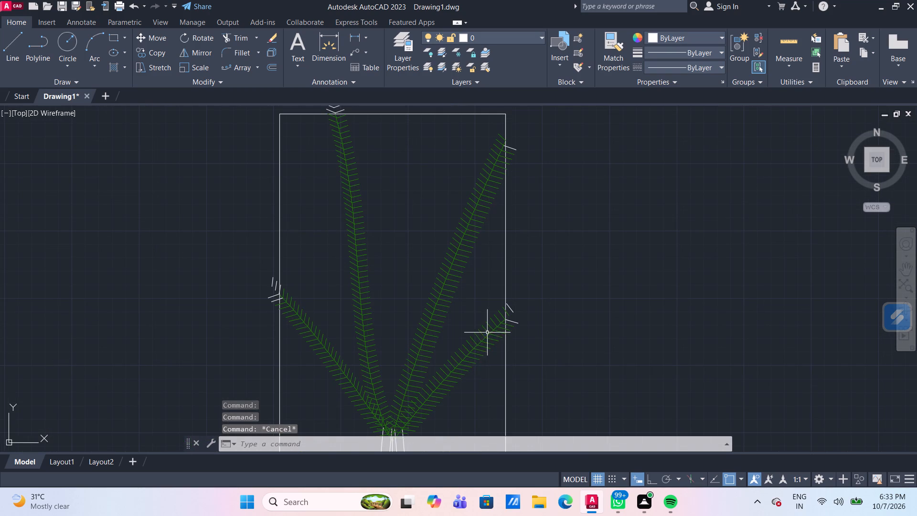
middle_drag(484, 300, 490, 210)
middle_drag(467, 354, 472, 316)
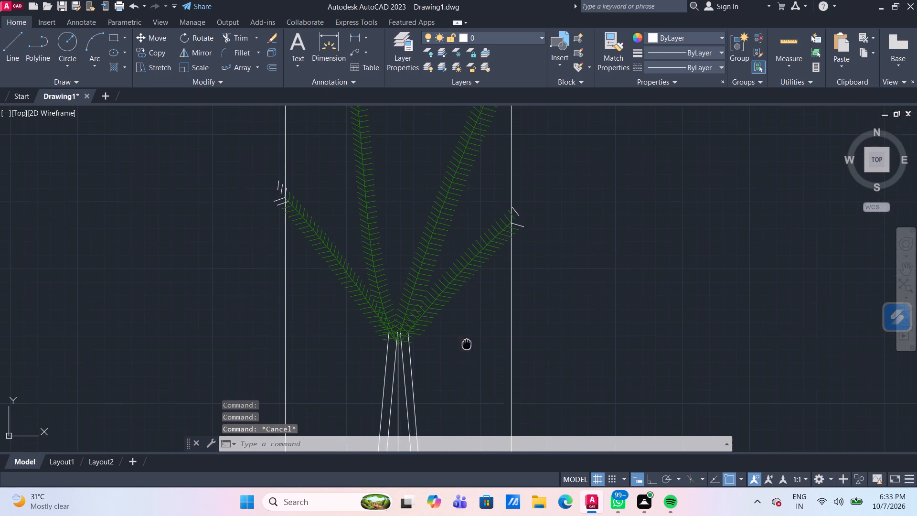
middle_drag(472, 316, 476, 185)
click(449, 253)
click(381, 214)
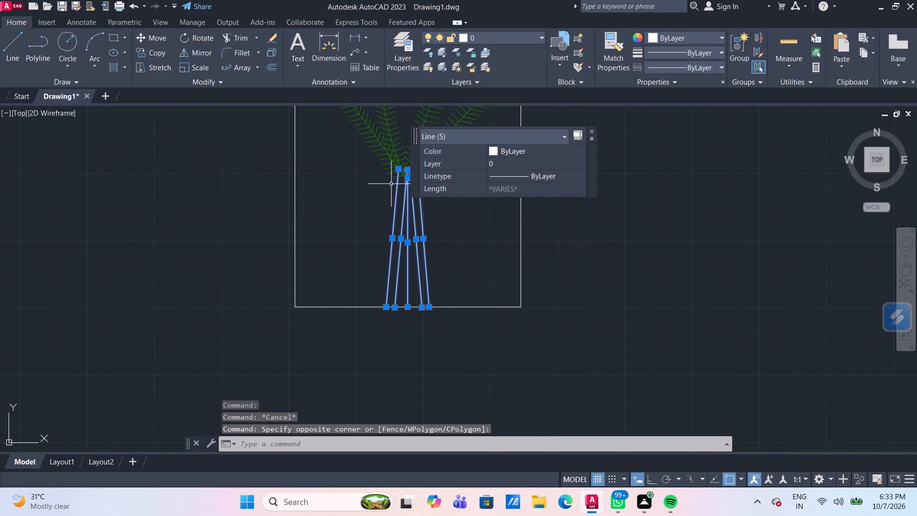
click(556, 156)
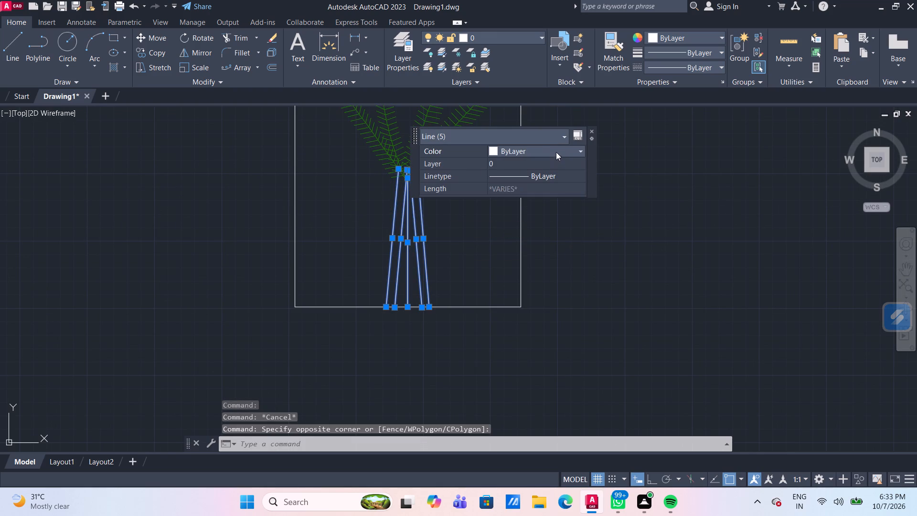
click(556, 152)
scroll(525, 227, down, 6)
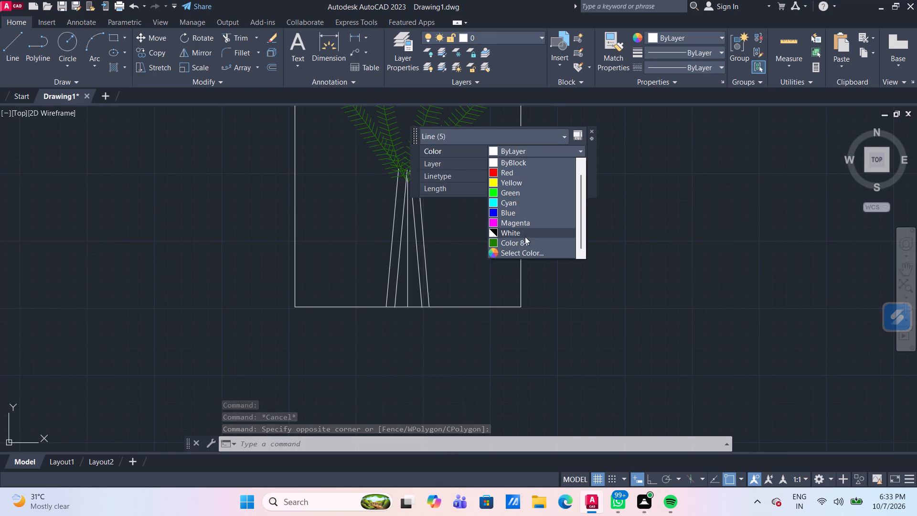
click(527, 253)
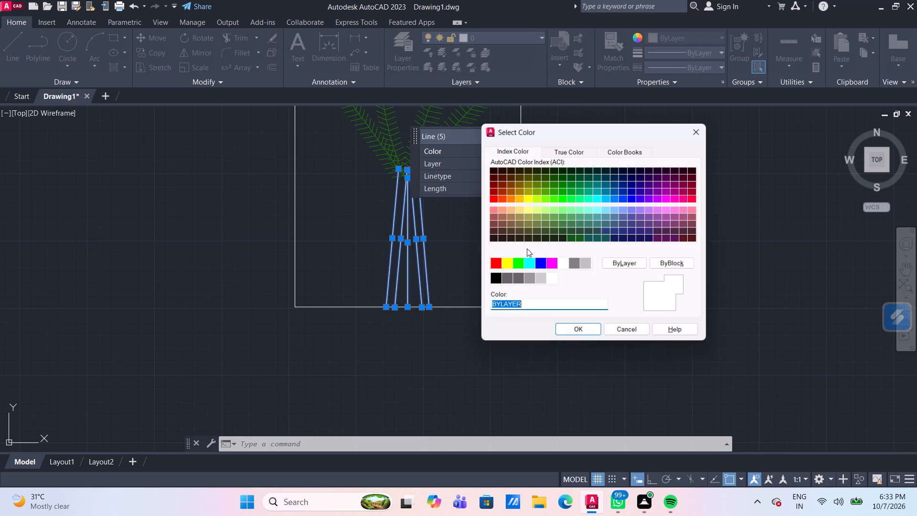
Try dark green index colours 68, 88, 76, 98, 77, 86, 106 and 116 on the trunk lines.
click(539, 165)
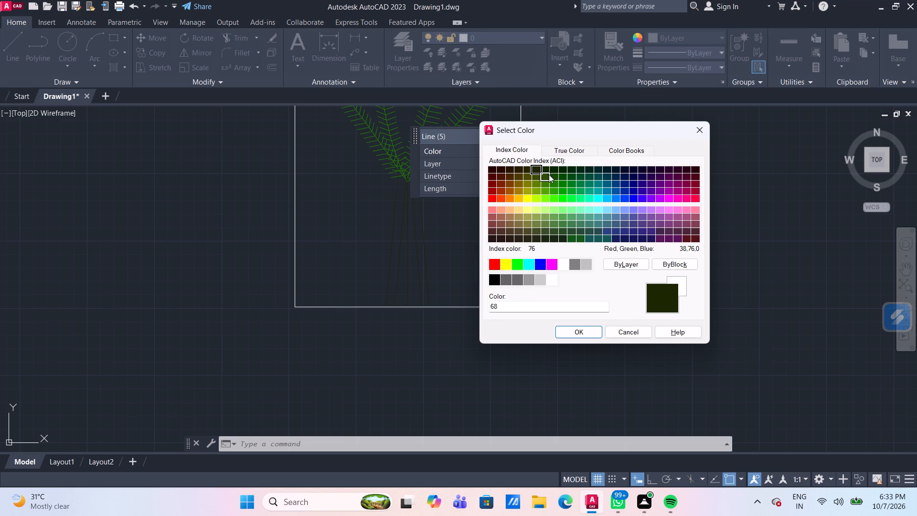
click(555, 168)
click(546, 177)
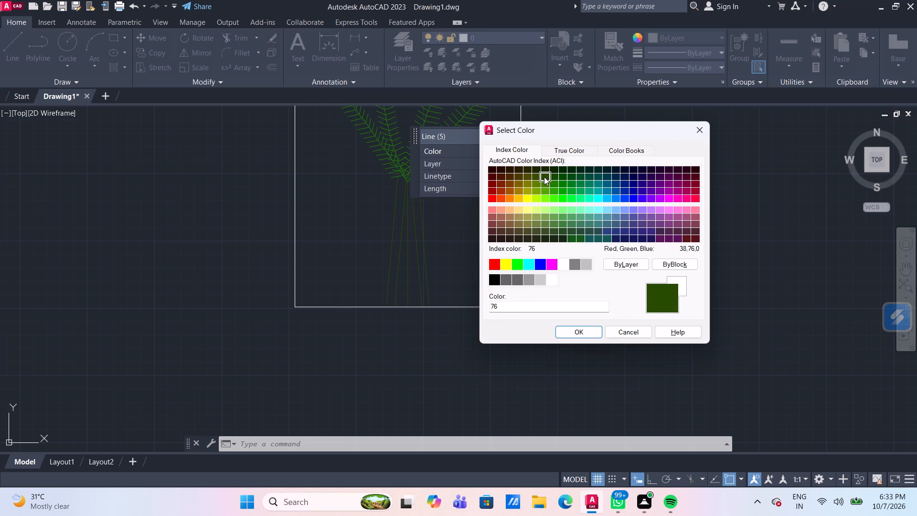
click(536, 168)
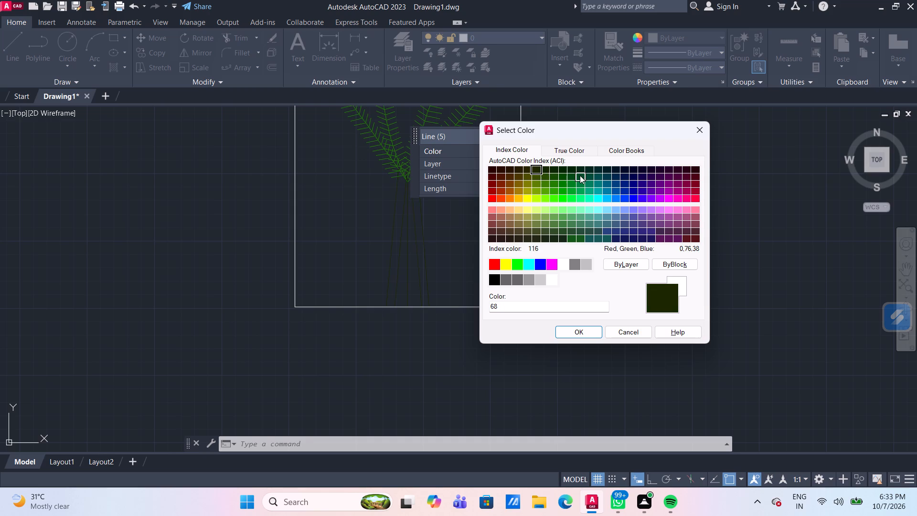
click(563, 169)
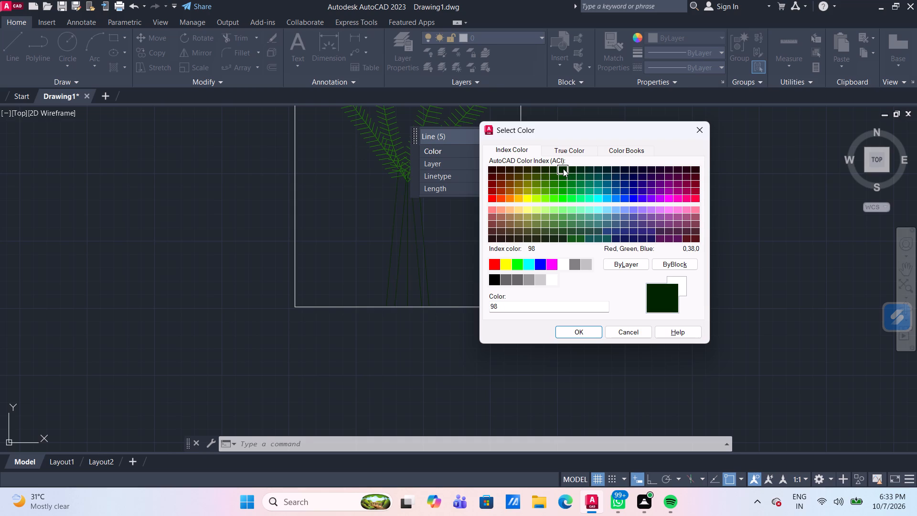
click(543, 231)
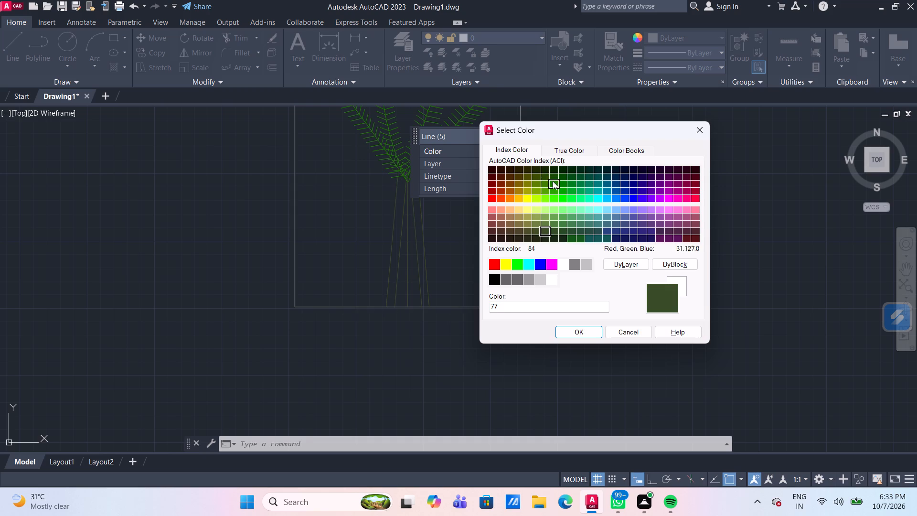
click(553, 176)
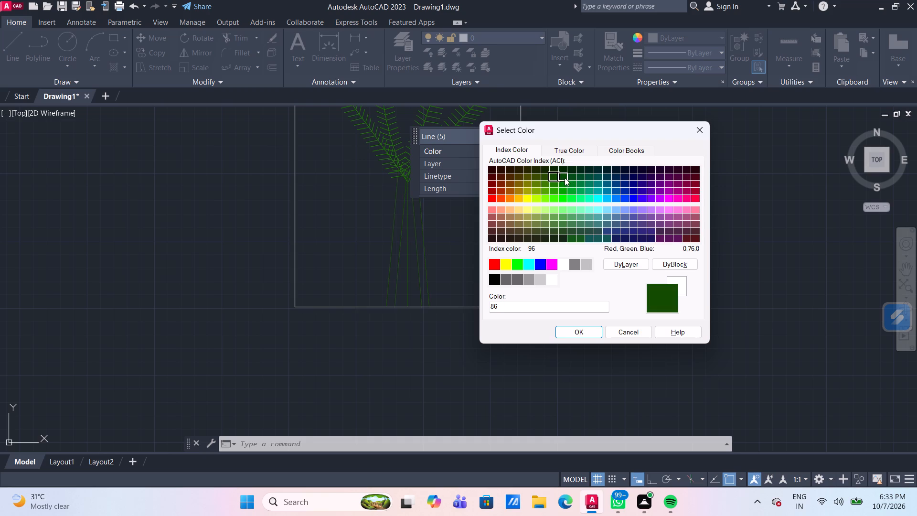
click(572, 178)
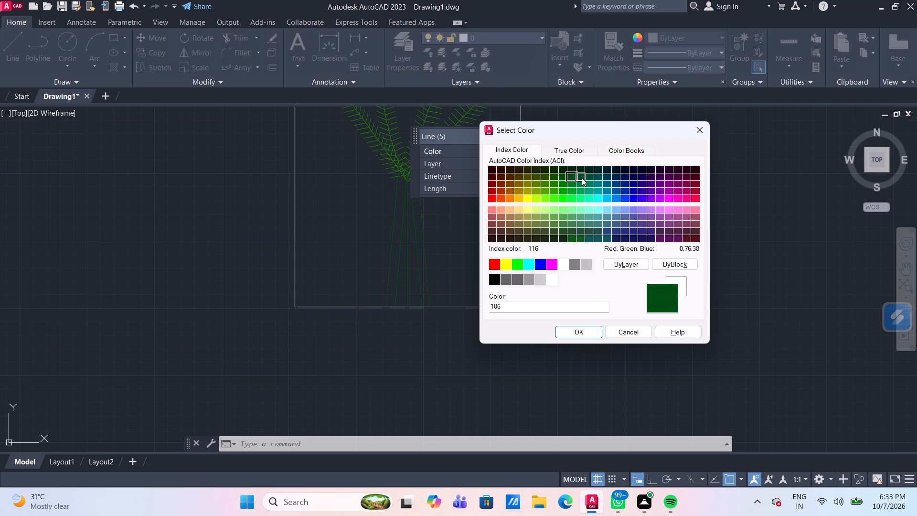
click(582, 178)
Compare brown shades for the trunk lines, apply index colour 34 and clear the selection.
click(510, 182)
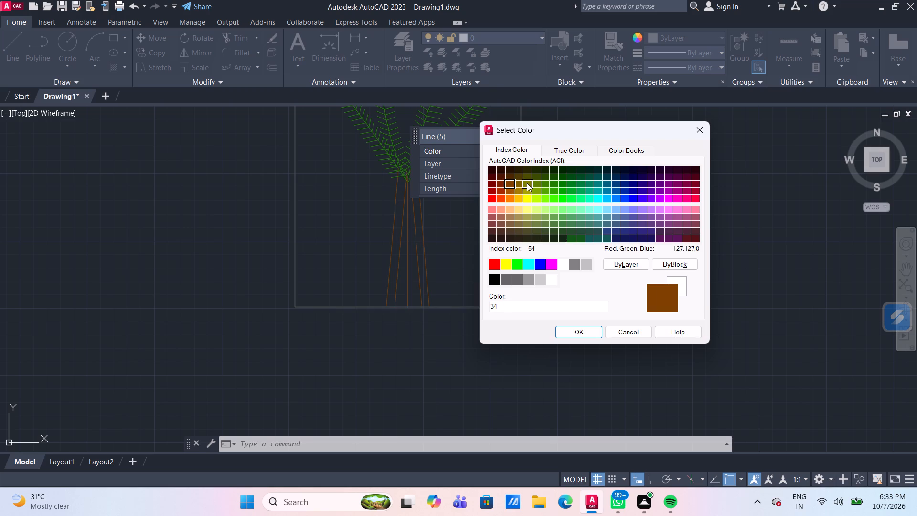
click(527, 183)
click(515, 181)
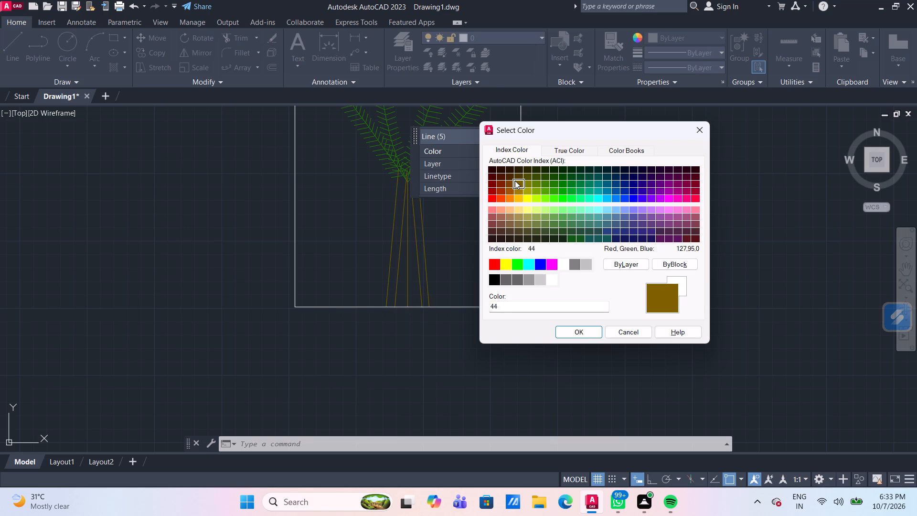
click(516, 176)
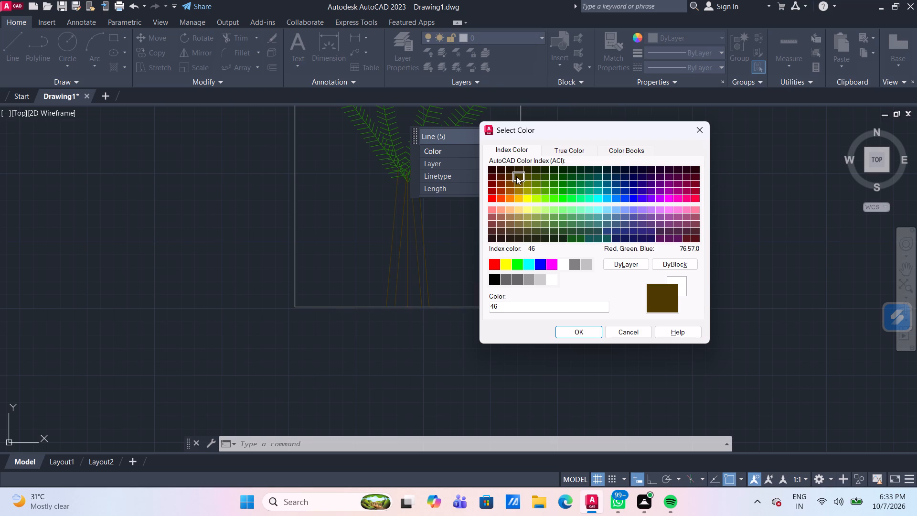
click(511, 176)
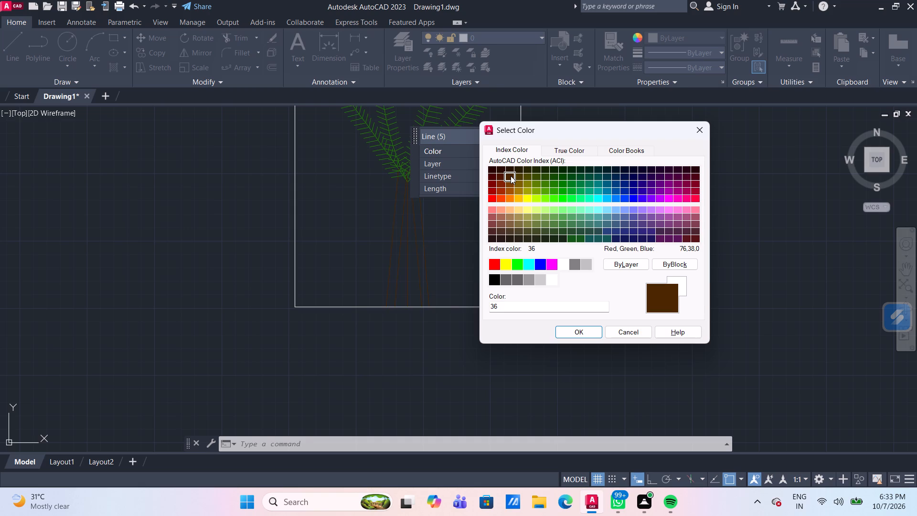
click(512, 185)
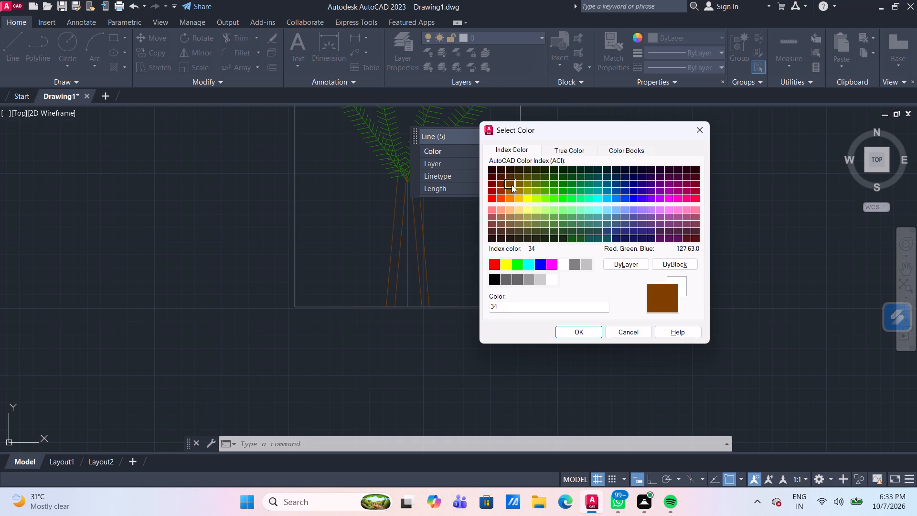
click(571, 332)
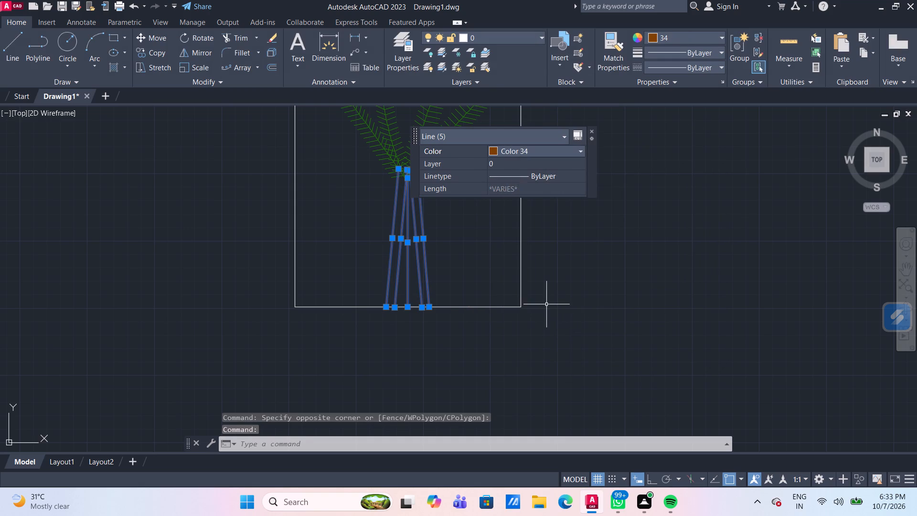
key(Escape)
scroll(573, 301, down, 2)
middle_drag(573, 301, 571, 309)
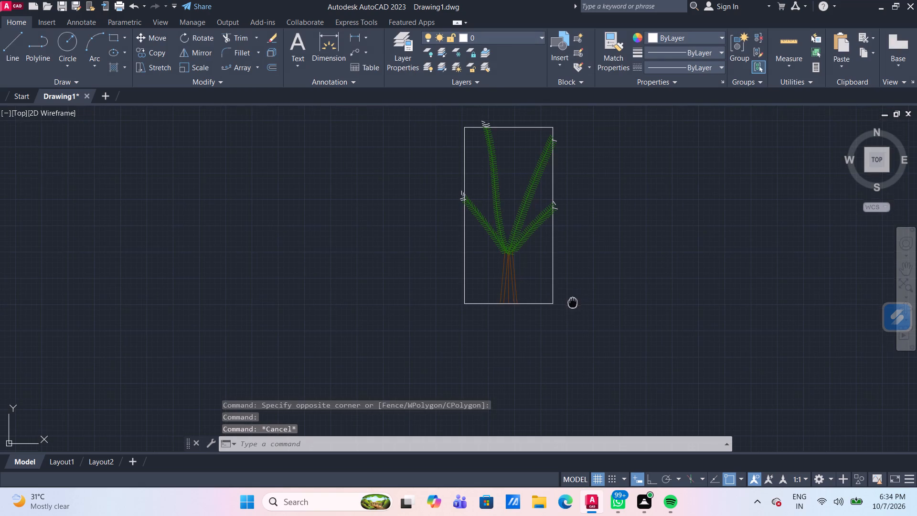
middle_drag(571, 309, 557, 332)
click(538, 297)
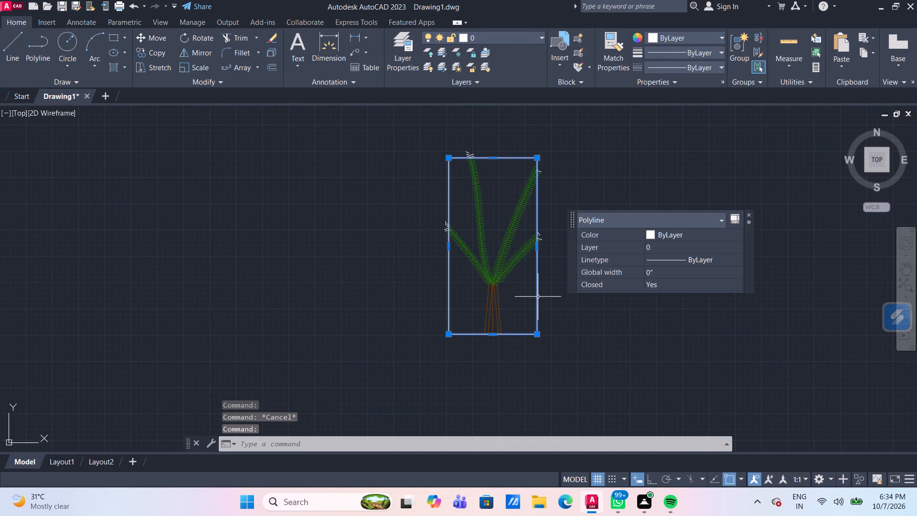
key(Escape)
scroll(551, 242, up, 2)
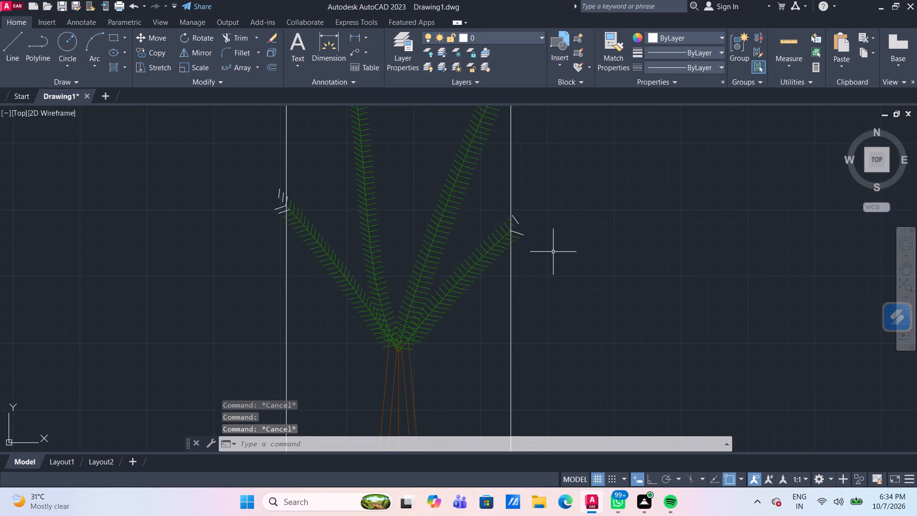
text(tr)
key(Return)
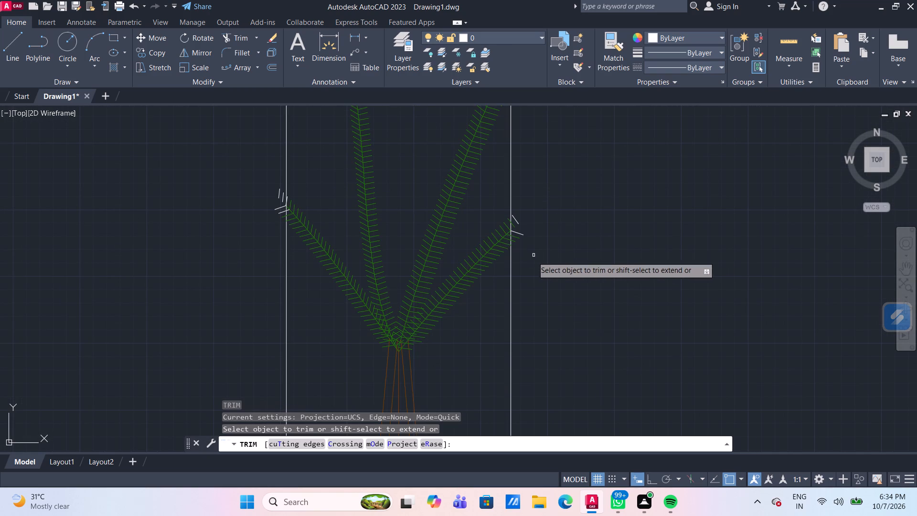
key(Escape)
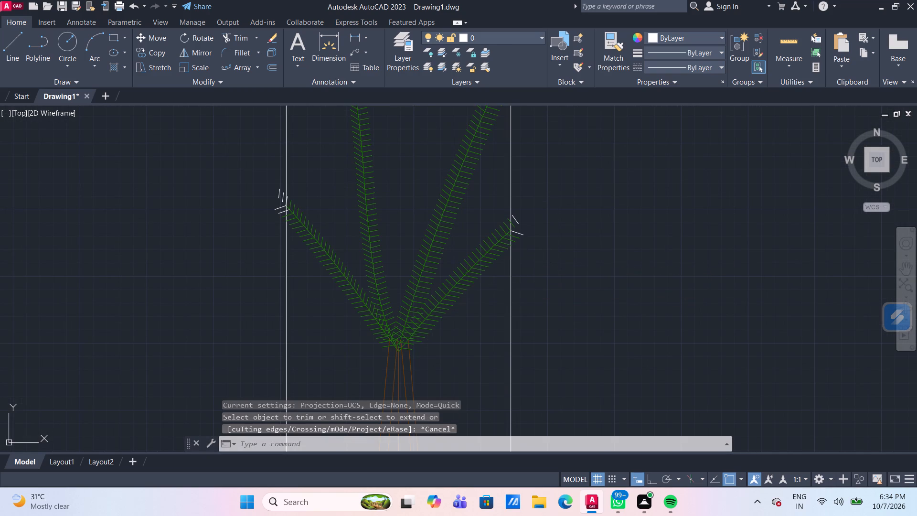
Delete the white rectangular frame around the plant.
click(510, 285)
key(Delete)
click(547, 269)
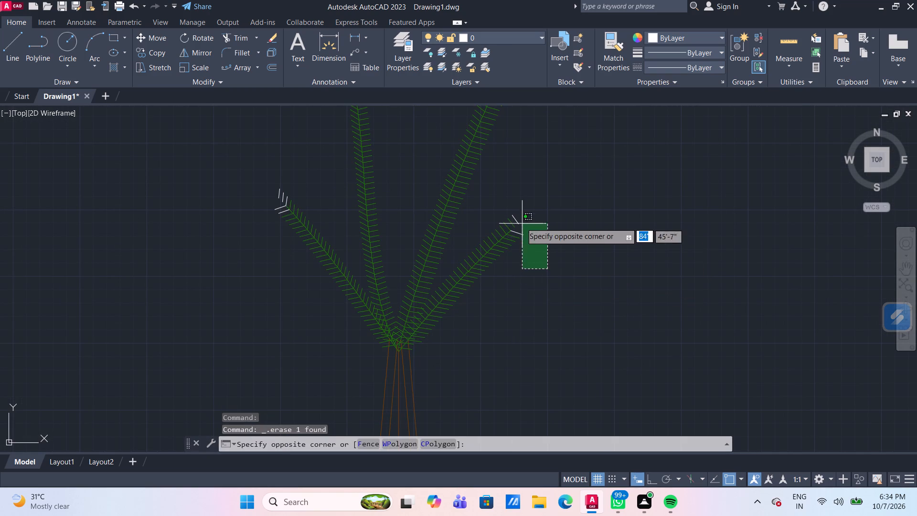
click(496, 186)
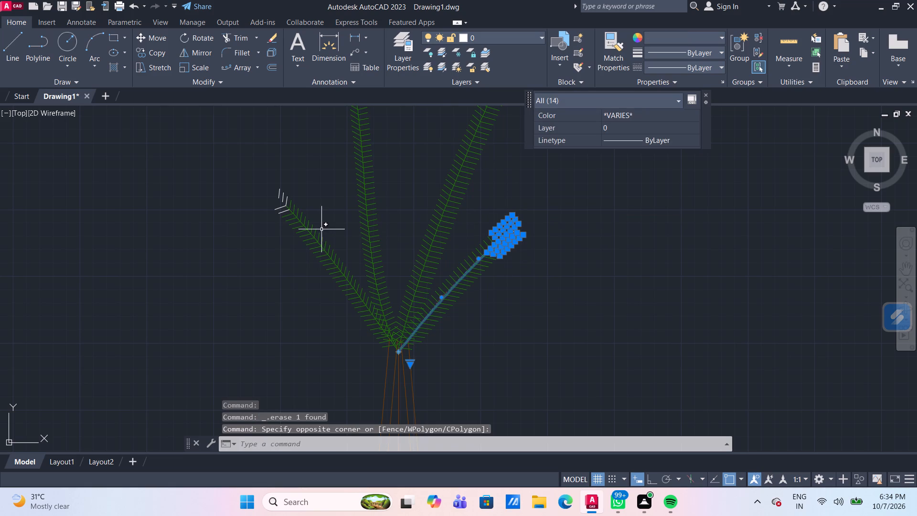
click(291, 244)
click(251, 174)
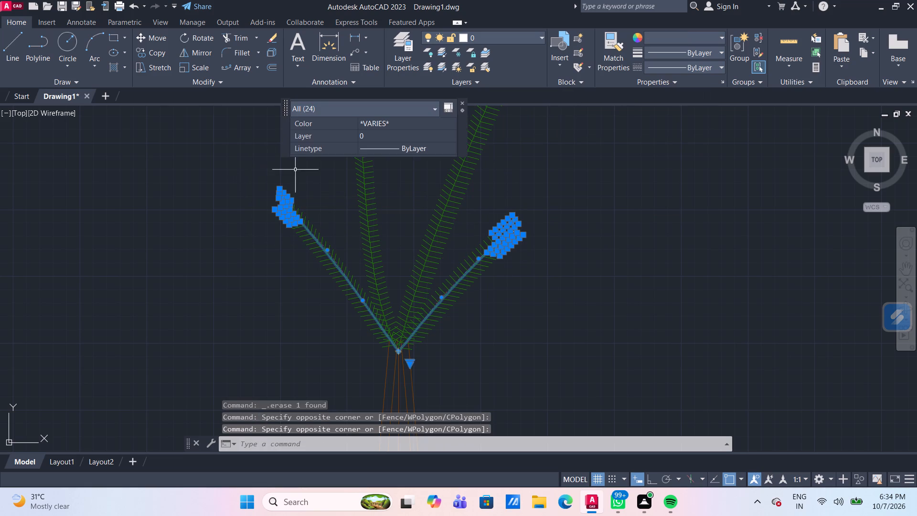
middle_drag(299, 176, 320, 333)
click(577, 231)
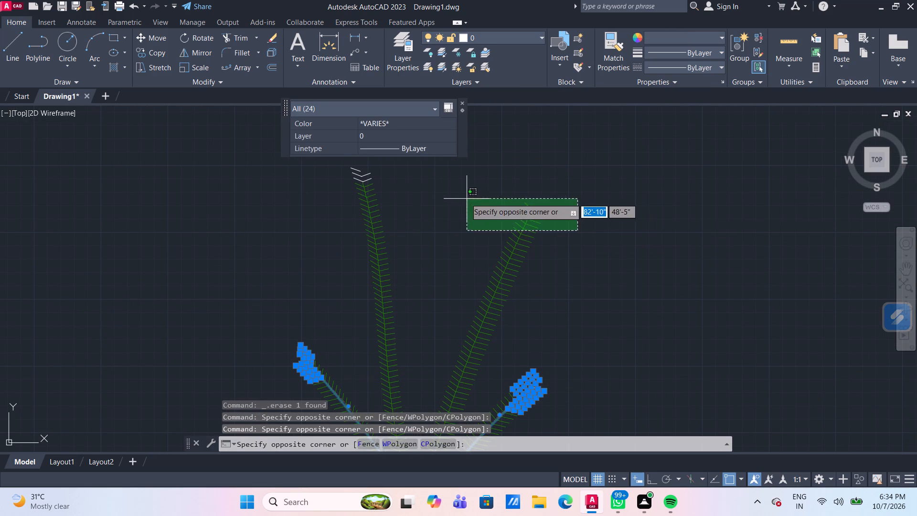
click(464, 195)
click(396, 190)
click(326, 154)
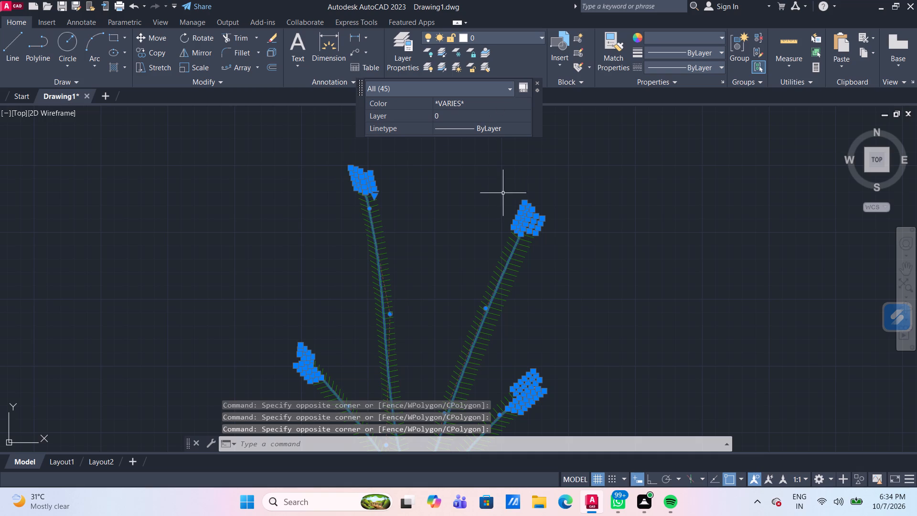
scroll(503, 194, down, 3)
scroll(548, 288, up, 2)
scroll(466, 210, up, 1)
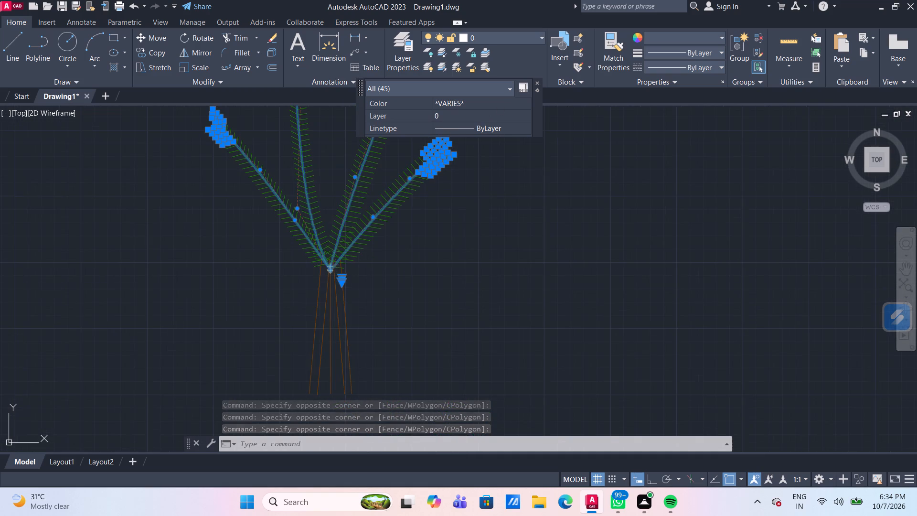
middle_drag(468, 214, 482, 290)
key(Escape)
Delete the white leaf line attached to the tip of the outer right branch.
scroll(447, 233, up, 2)
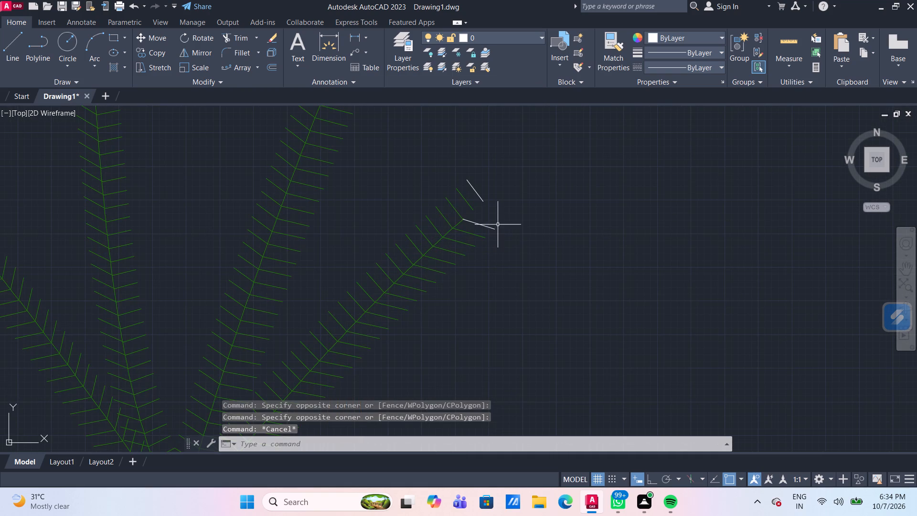
click(486, 226)
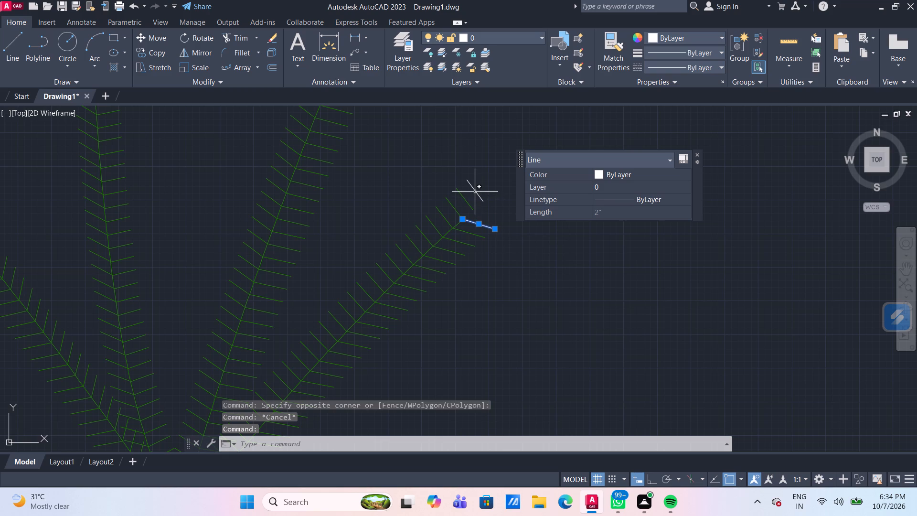
key(Delete)
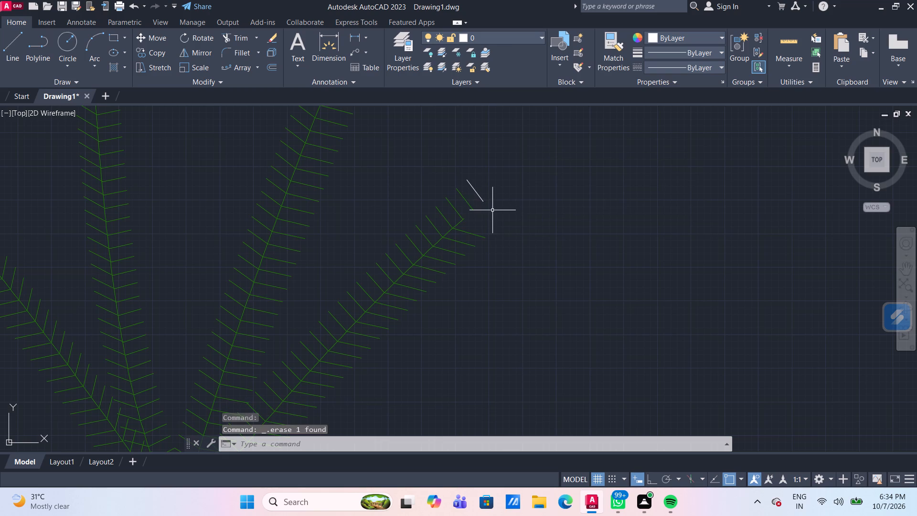
Delete the detached white leaf line and the outermost green leaf line at the tip of the outer right branch.
click(479, 195)
key(Delete)
click(468, 201)
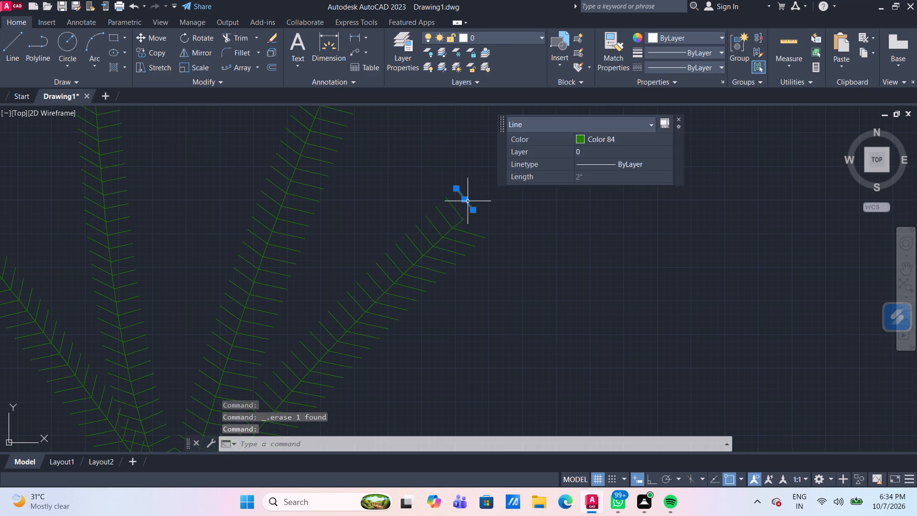
key(Delete)
Delete the five white leaf lines at the tip of the plant's outer left branch.
scroll(458, 188, down, 2)
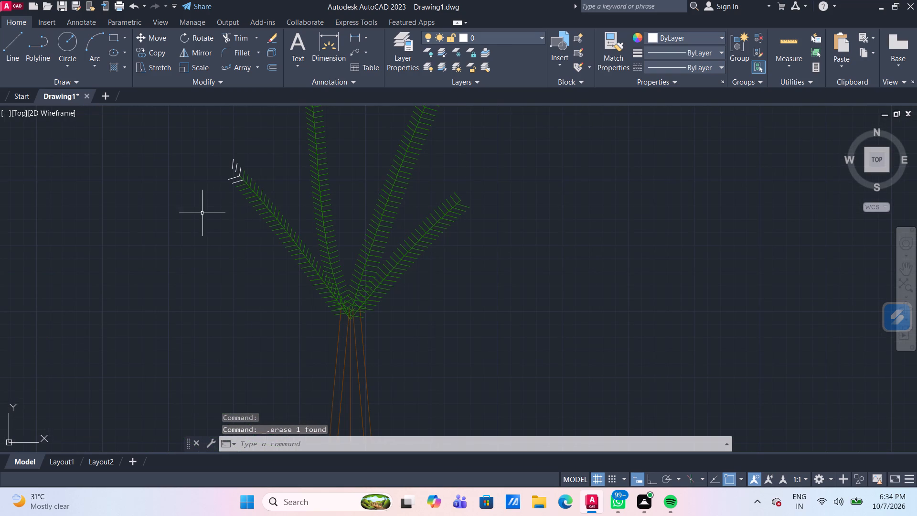
scroll(215, 168, up, 3)
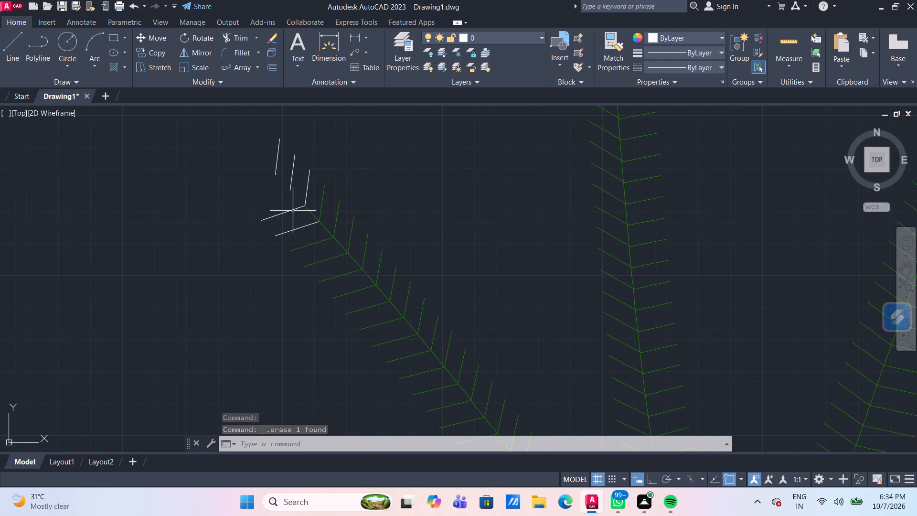
click(296, 209)
key(Delete)
click(313, 186)
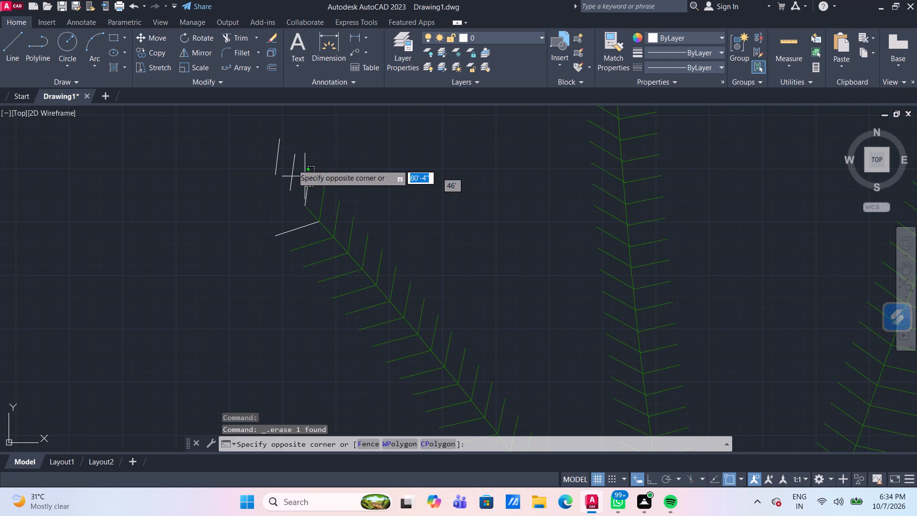
click(265, 141)
key(Delete)
click(295, 229)
key(Delete)
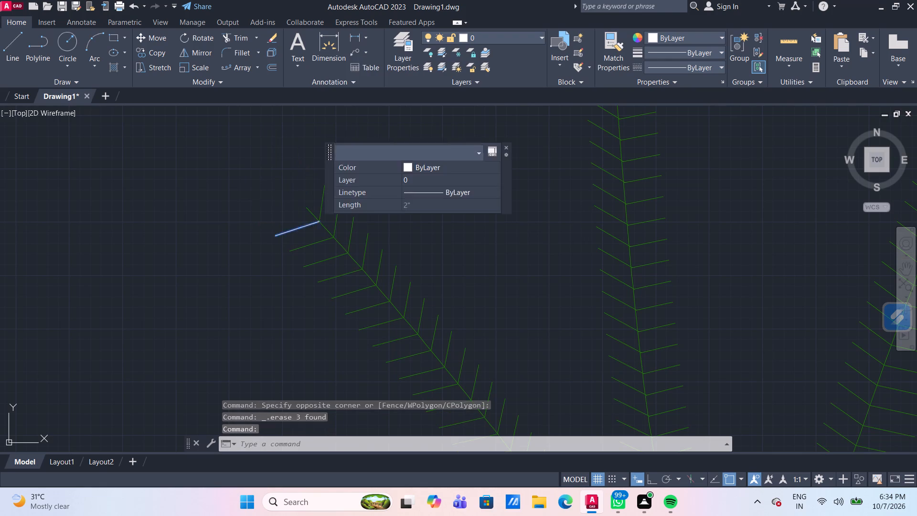
Delete the five white leaf lines at the top of the plant's tall inner left branch.
scroll(241, 192, down, 4)
middle_drag(346, 151, 291, 290)
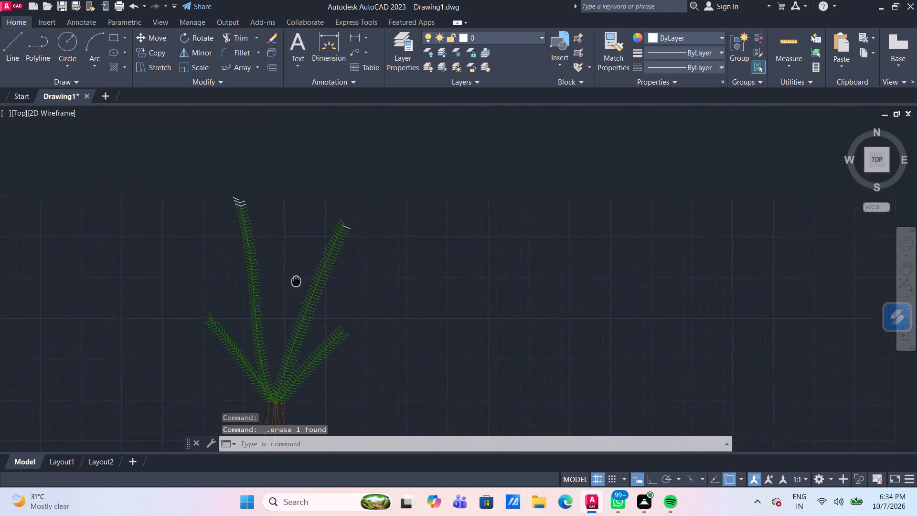
middle_drag(291, 290, 289, 291)
scroll(234, 227, up, 4)
click(225, 223)
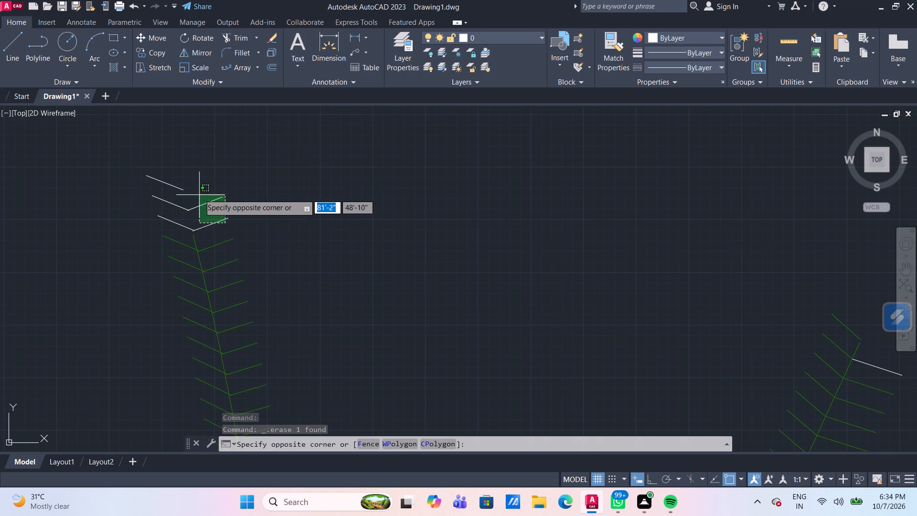
click(197, 188)
click(181, 229)
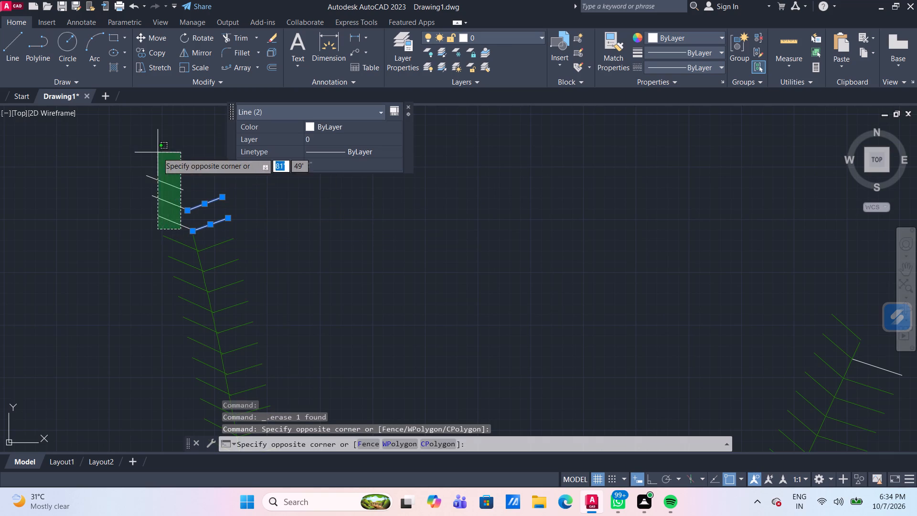
click(158, 152)
key(Delete)
Delete the white leaf line and the end green leaf line at the tip of the tall inner right branch.
scroll(335, 206, down, 8)
scroll(395, 216, up, 3)
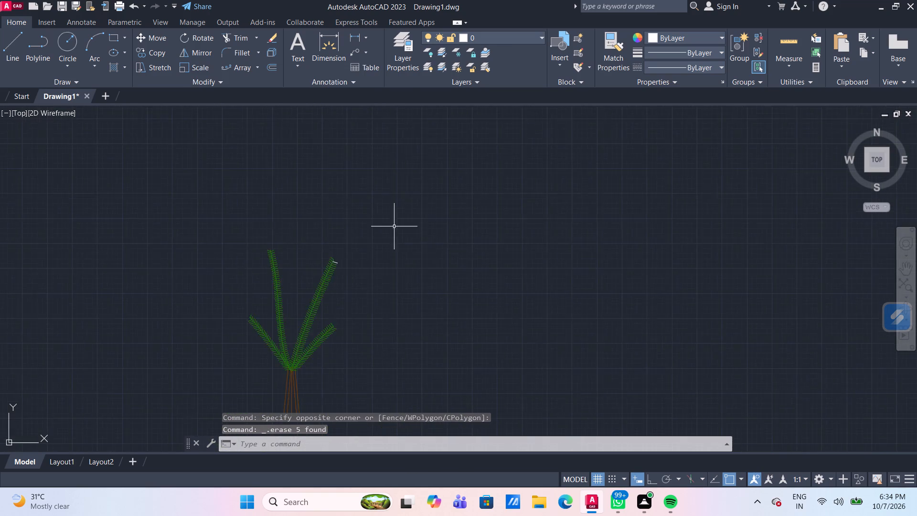
scroll(289, 292, up, 3)
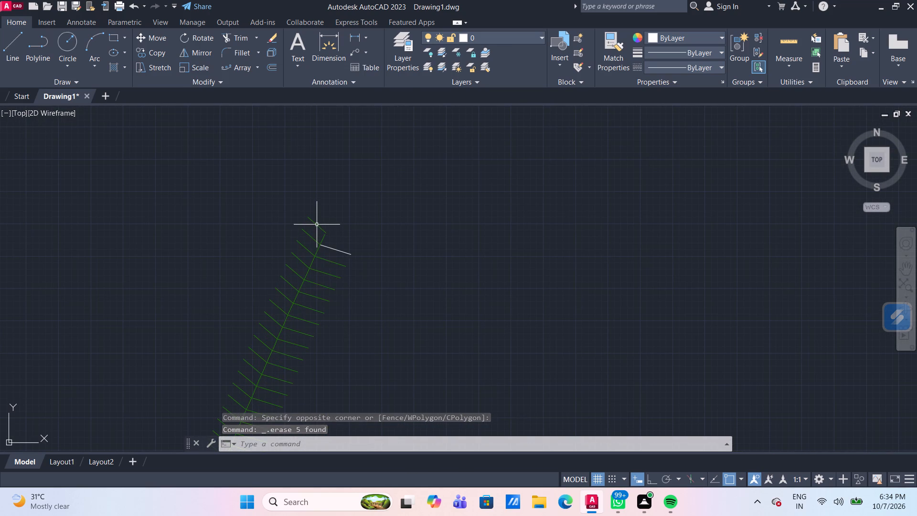
click(317, 224)
click(335, 251)
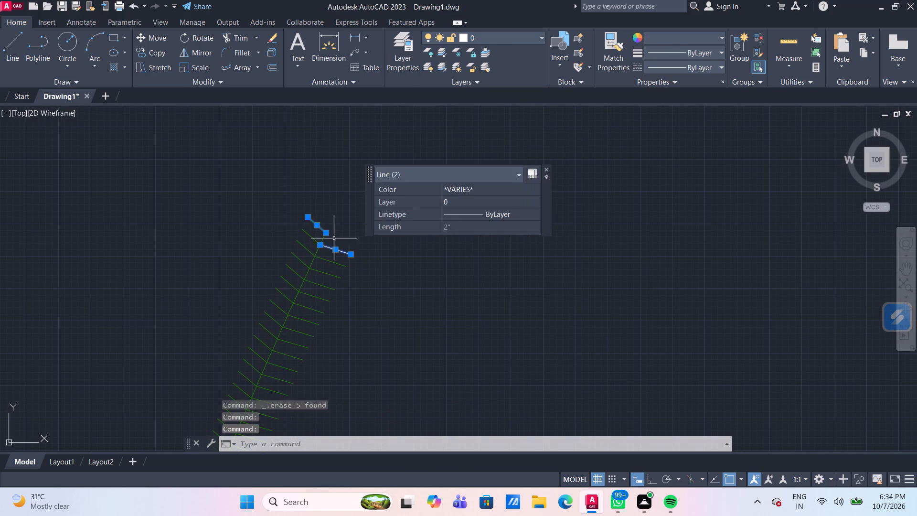
key(Delete)
Examine the whole plant for leftover stray lines and compare it with the house's front elevation.
scroll(338, 222, down, 2)
scroll(335, 226, up, 2)
scroll(331, 231, down, 3)
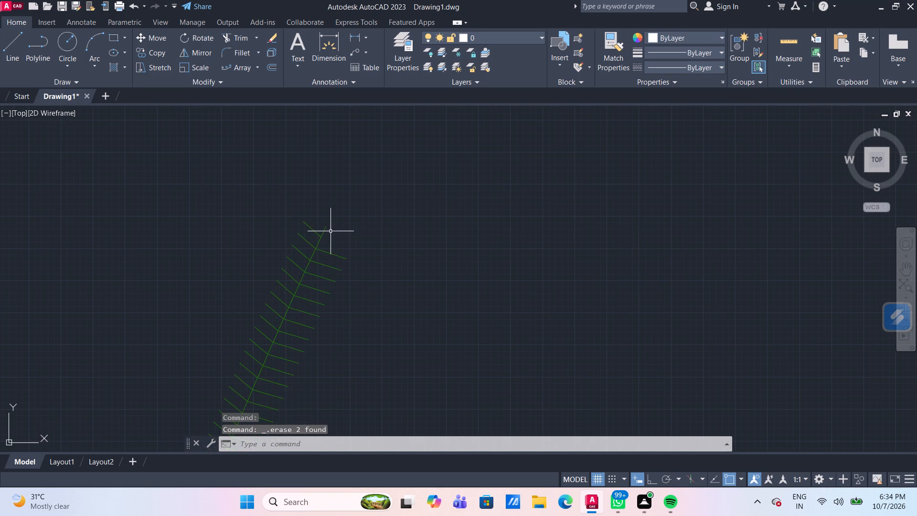
scroll(338, 243, down, 5)
scroll(338, 313, up, 2)
scroll(338, 311, down, 2)
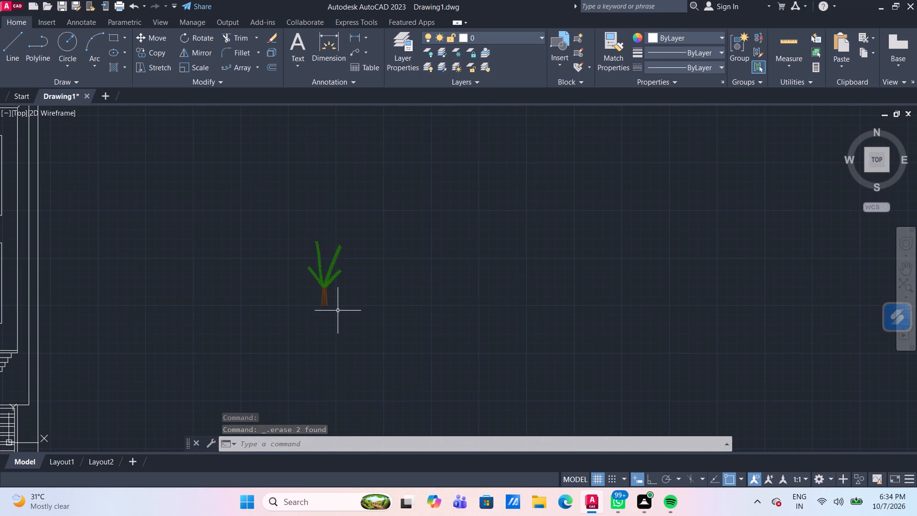
scroll(338, 314, down, 2)
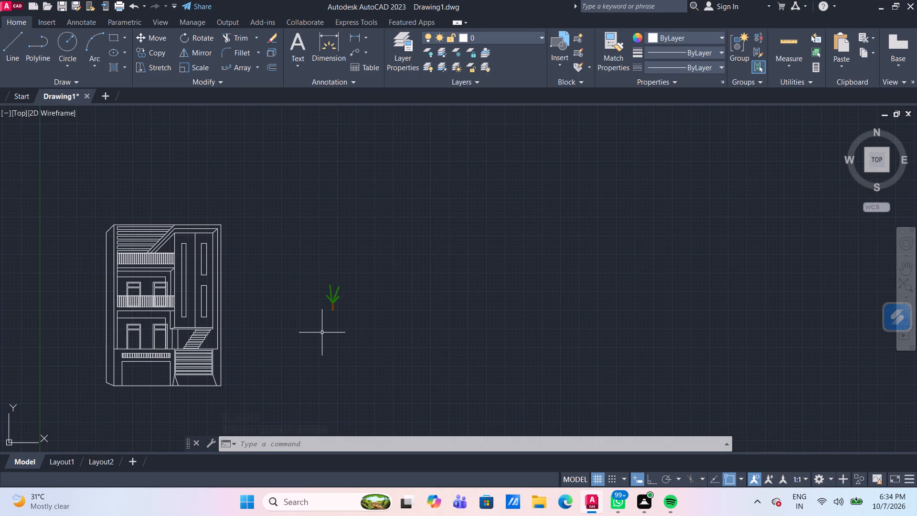
scroll(335, 302, up, 3)
scroll(316, 257, up, 2)
middle_drag(316, 257, 325, 235)
scroll(329, 238, down, 4)
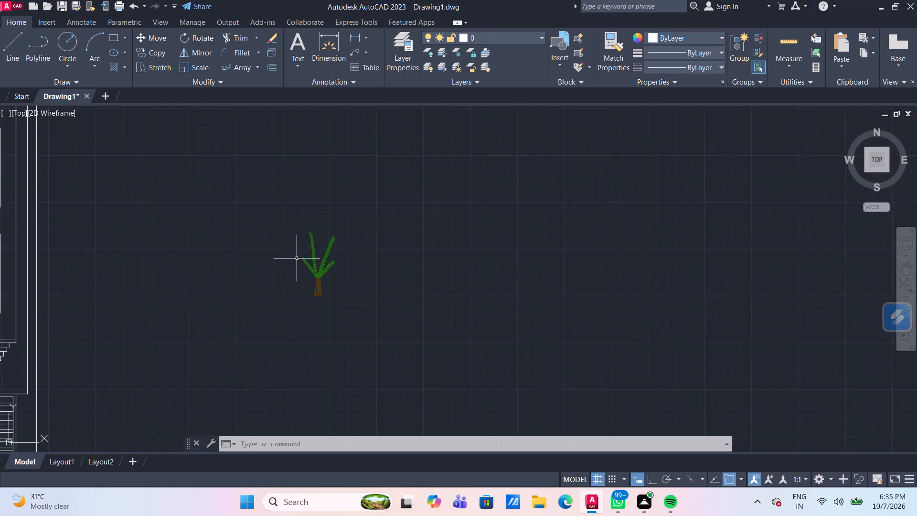
scroll(296, 259, down, 1)
scroll(127, 287, up, 3)
middle_drag(164, 304, 165, 303)
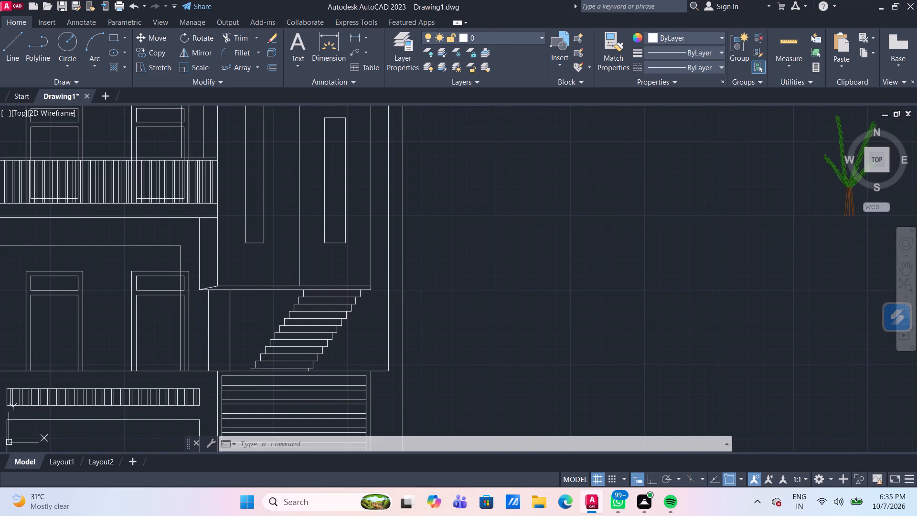
middle_drag(165, 303, 331, 240)
scroll(340, 240, down, 4)
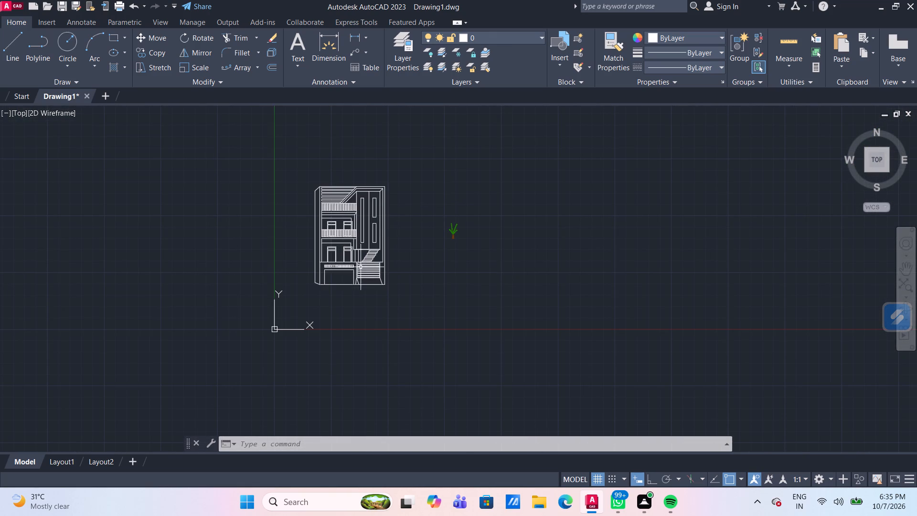
scroll(360, 241, up, 3)
scroll(560, 225, down, 1)
middle_drag(560, 225, 576, 299)
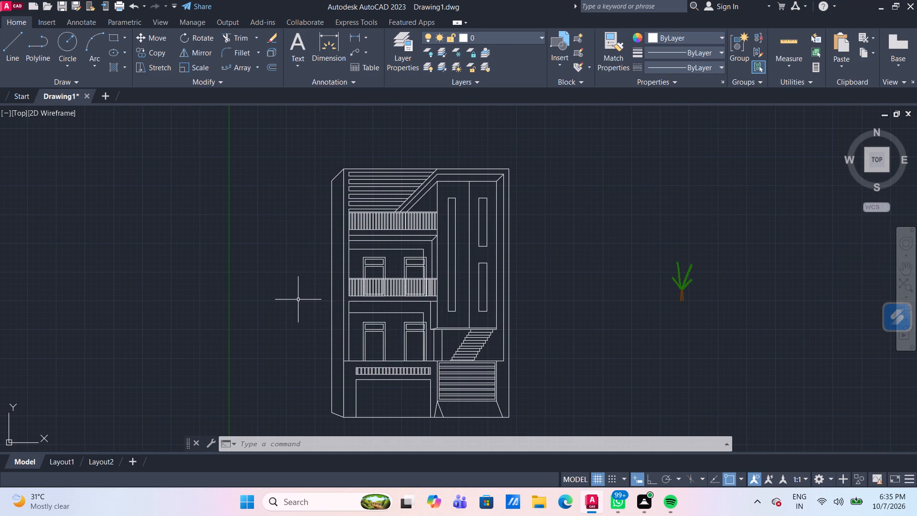
Hatch the house's outer right wall strip and sloping roof band with a Solid fill in colour 255,255,255.
click(112, 70)
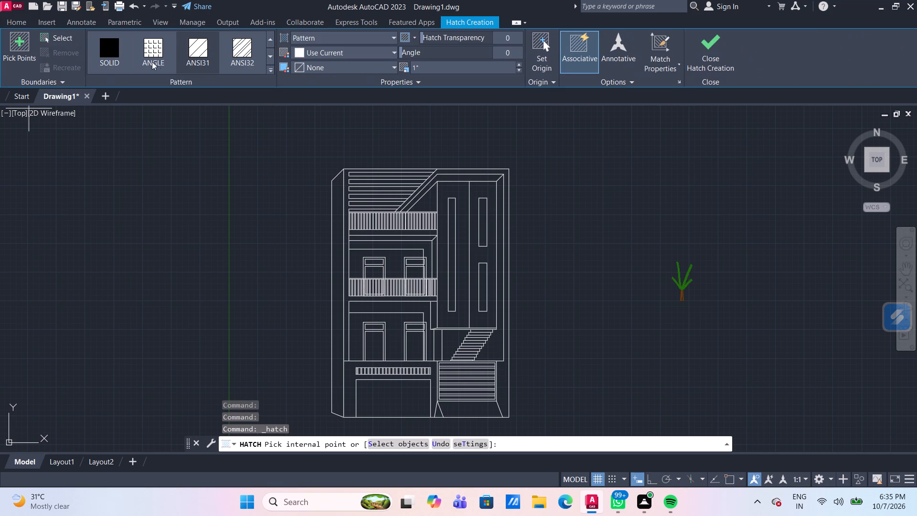
click(113, 43)
click(374, 51)
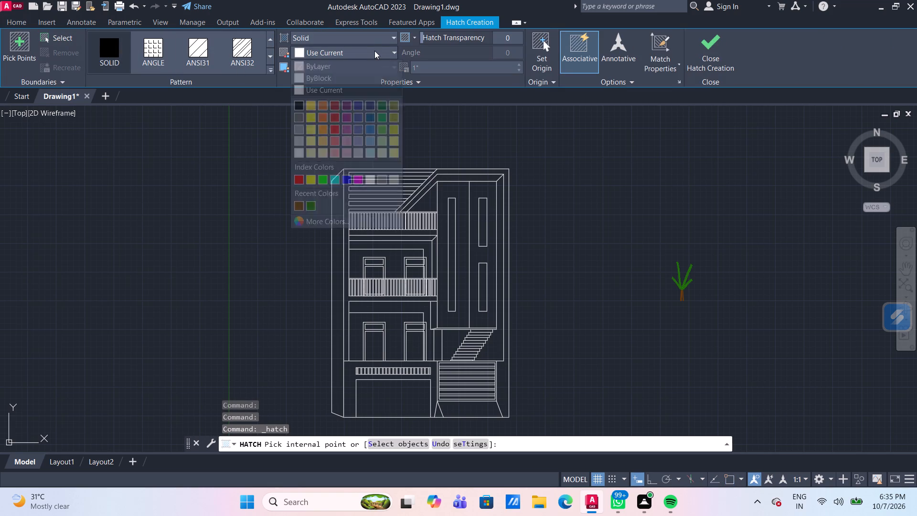
click(296, 154)
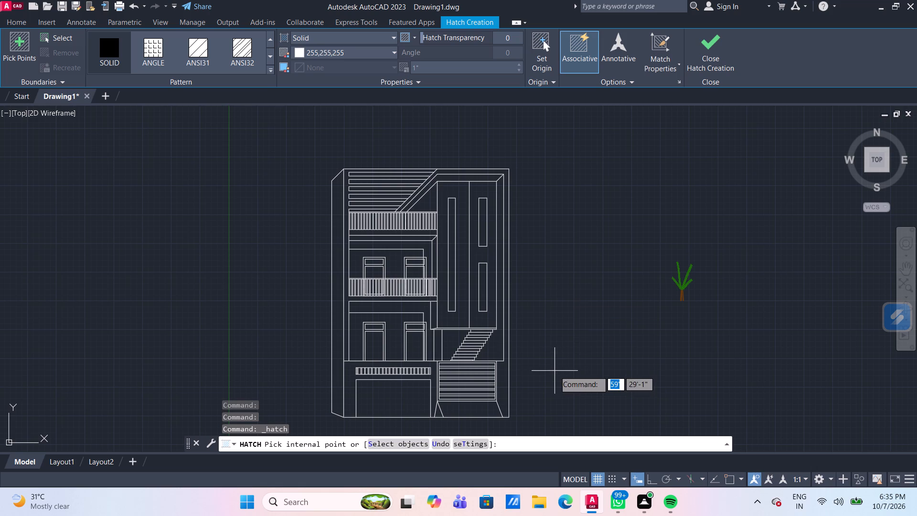
middle_drag(554, 371, 499, 325)
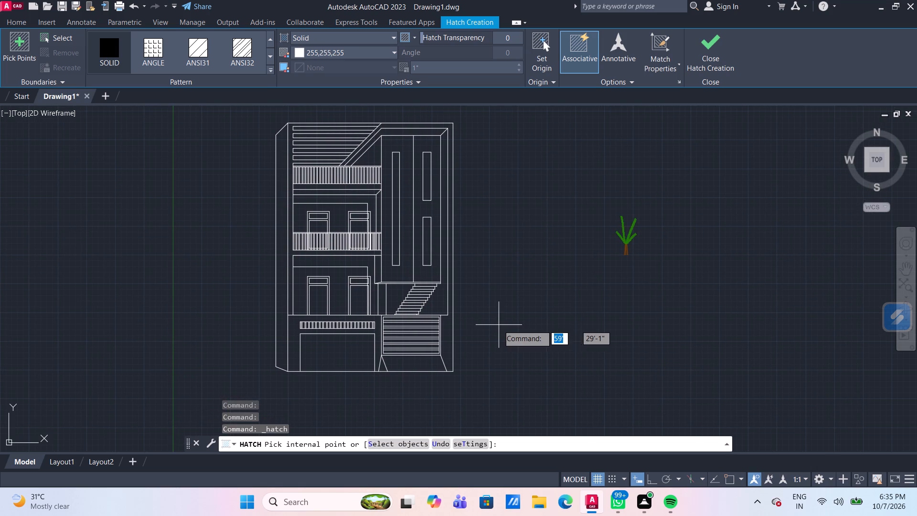
click(445, 332)
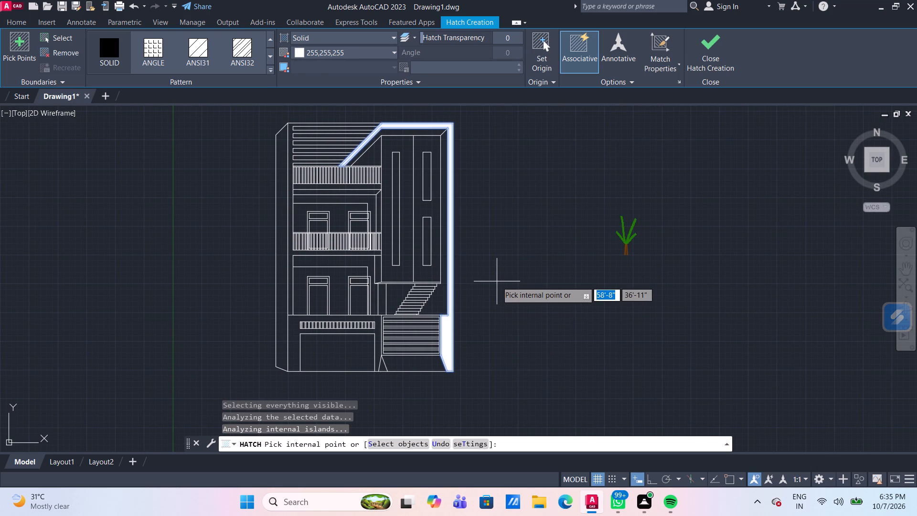
key(Return)
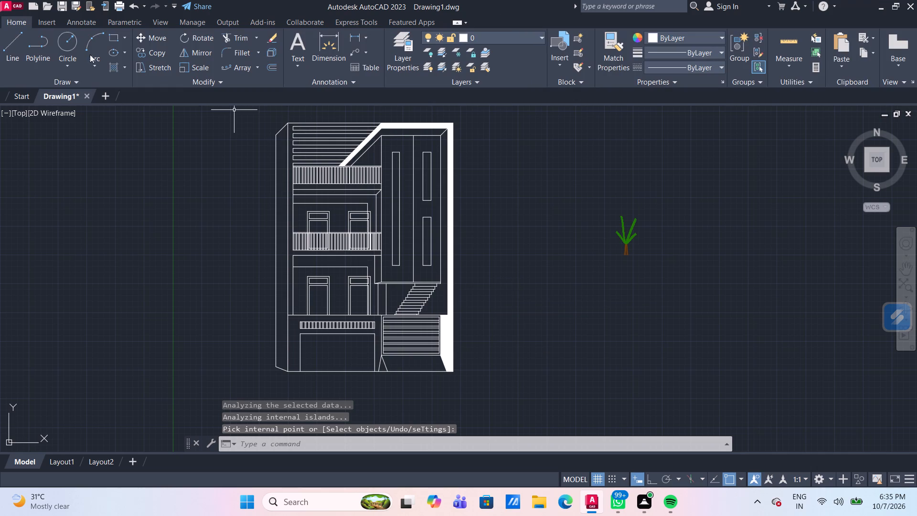
Hatch the ground-floor wall around the garage opening and slatted vent with the Solid 255,255,255 fill.
click(115, 68)
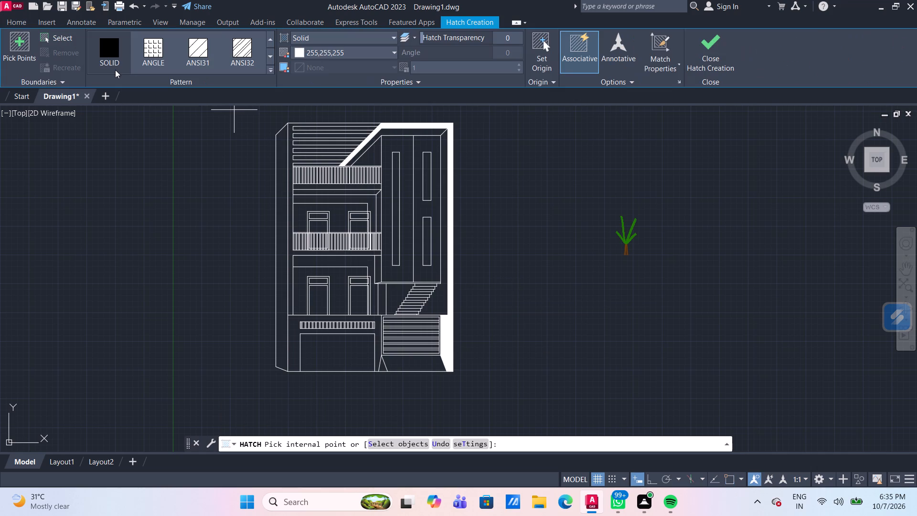
click(294, 330)
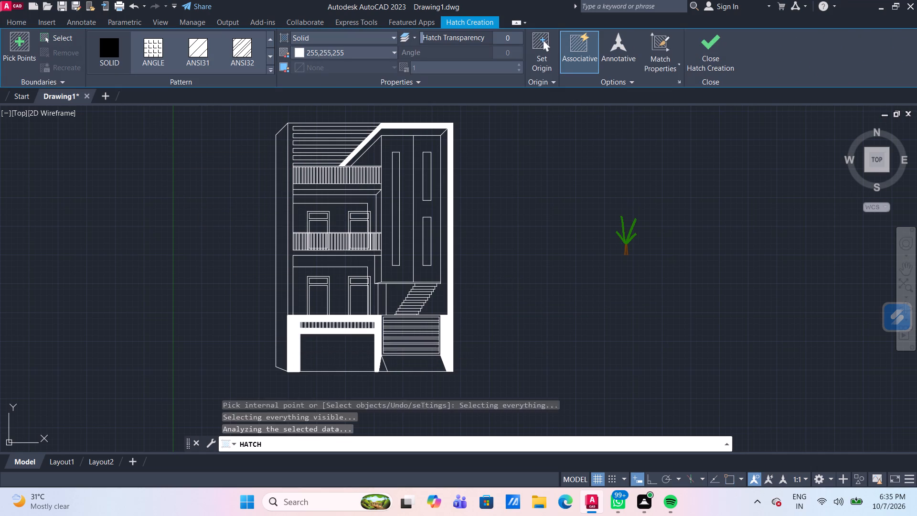
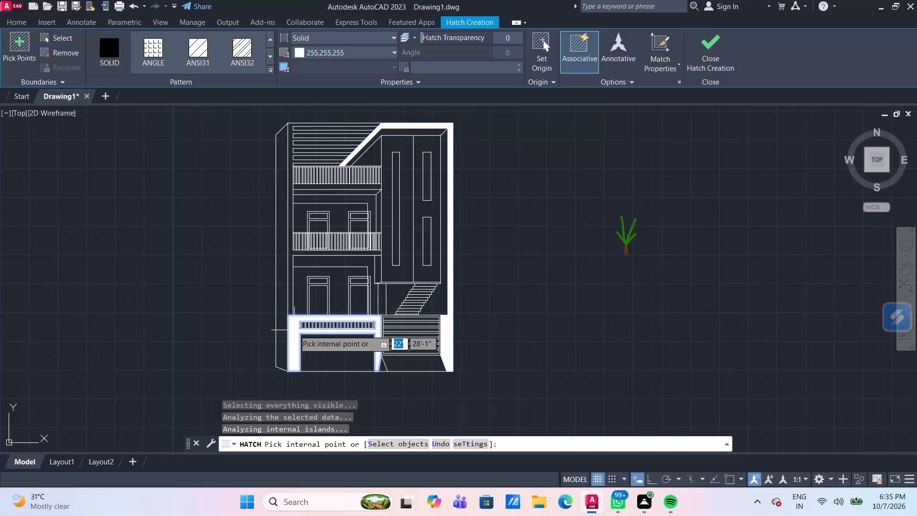
Fill the facade's left wall frame, connected floor band and roof slats with a solid white (255,255,255) hatch.
scroll(291, 258, up, 3)
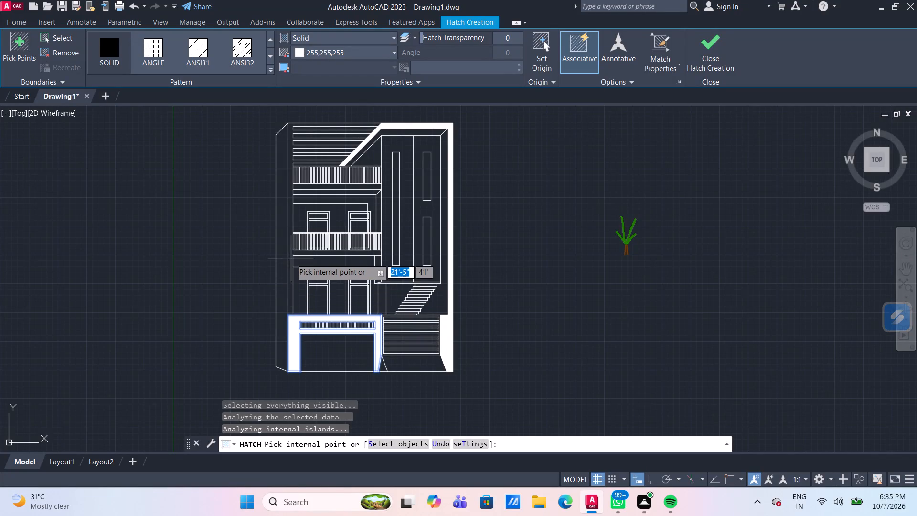
click(292, 253)
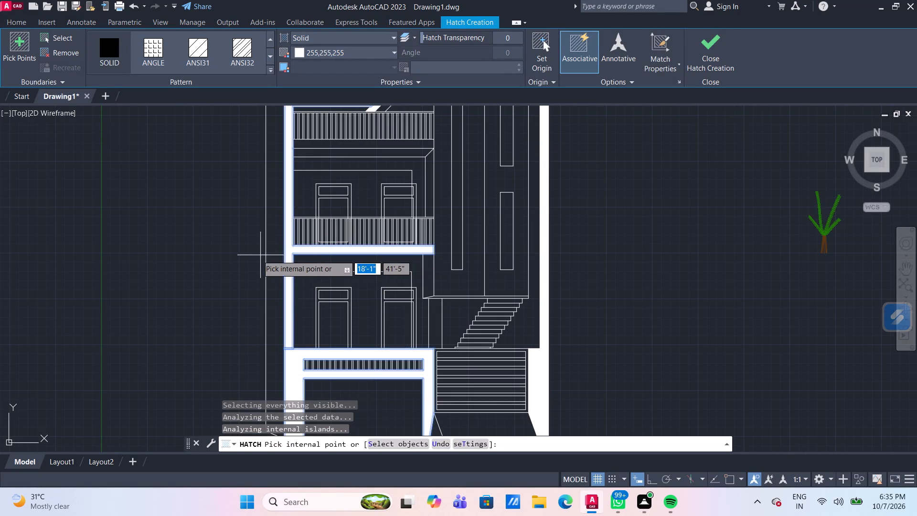
scroll(255, 254, down, 2)
key(Escape)
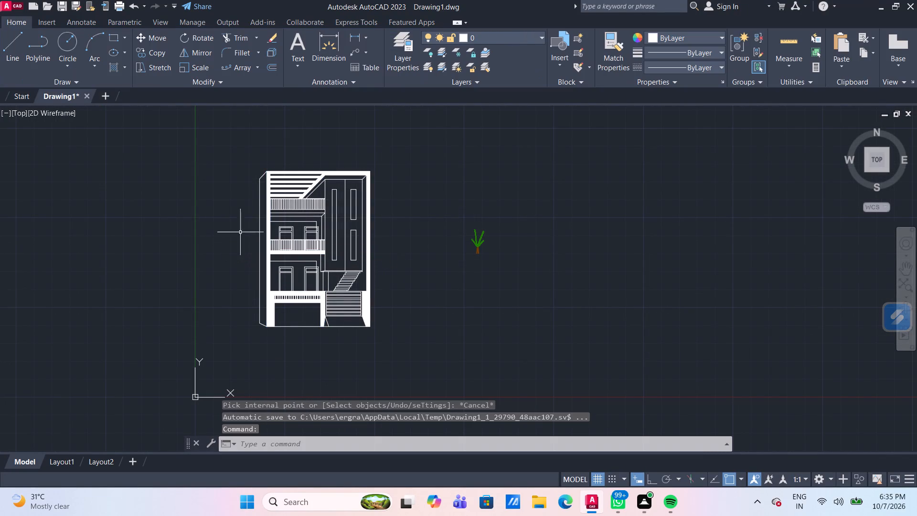
Apply a solid light blue (173,221,247) hatch to the narrow side wall strip along the building's left edge.
scroll(268, 185, up, 3)
scroll(350, 183, up, 1)
scroll(350, 183, down, 3)
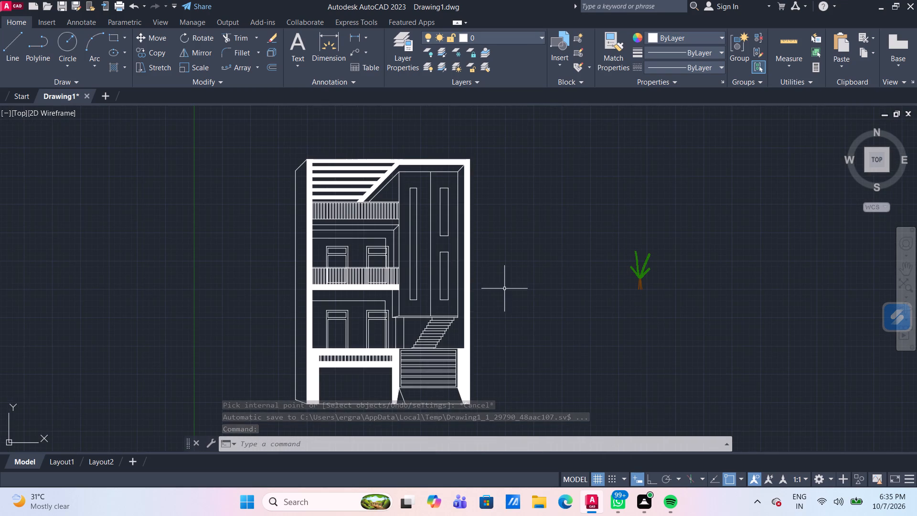
scroll(544, 276, down, 1)
middle_drag(544, 275, 453, 219)
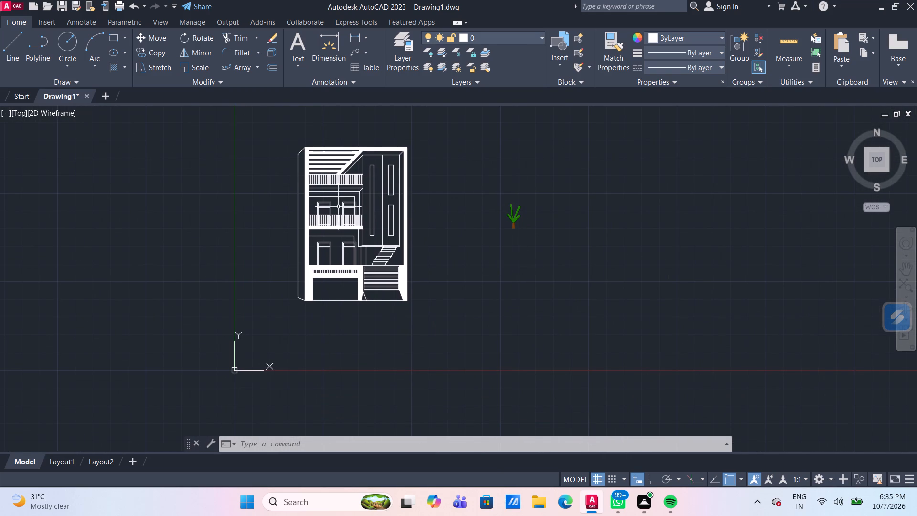
scroll(260, 203, up, 2)
middle_drag(268, 227, 229, 158)
scroll(229, 160, down, 1)
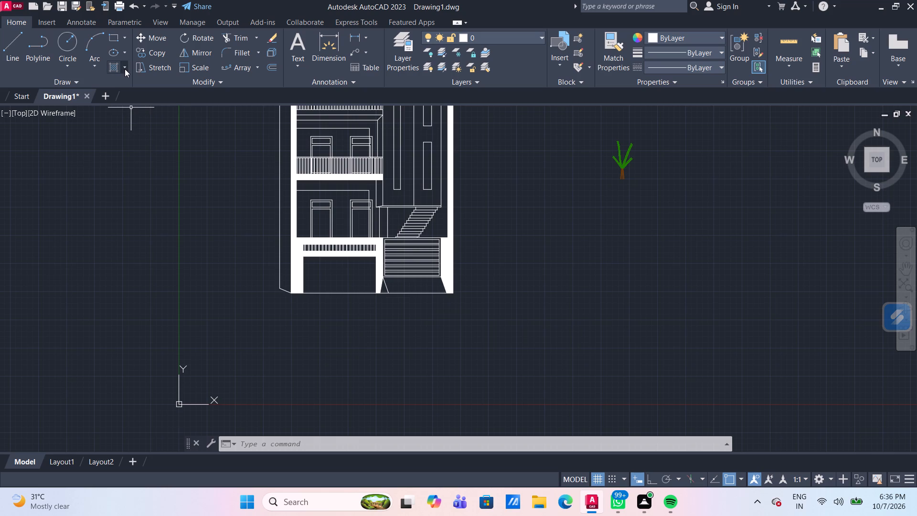
click(113, 64)
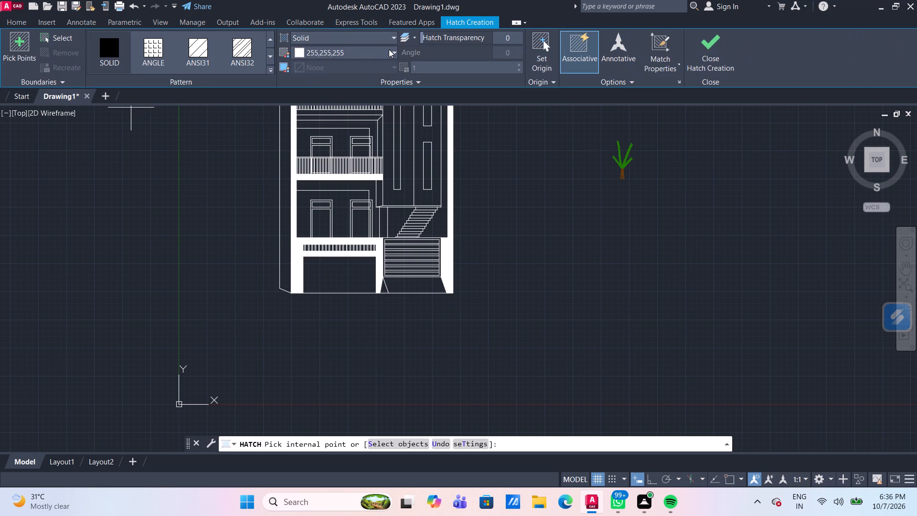
click(389, 49)
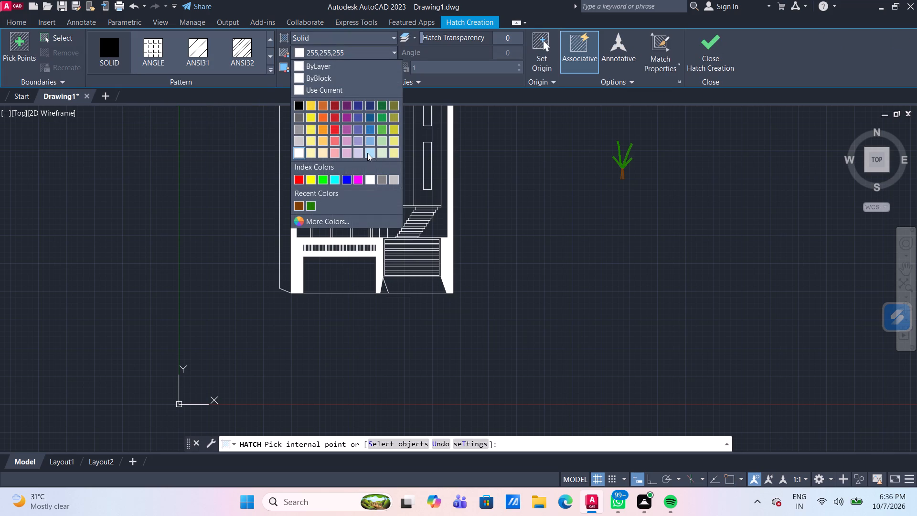
click(367, 153)
click(284, 157)
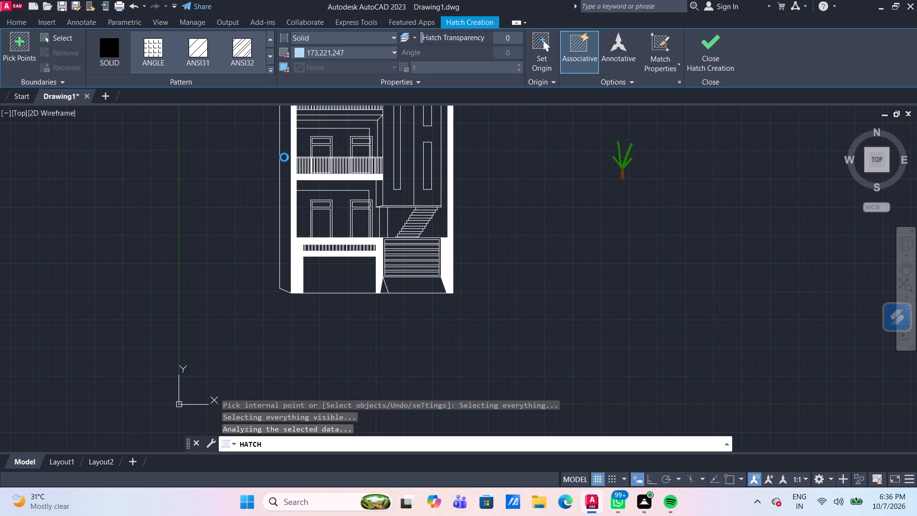
scroll(284, 157, down, 1)
middle_drag(260, 174, 247, 275)
middle_drag(247, 275, 246, 274)
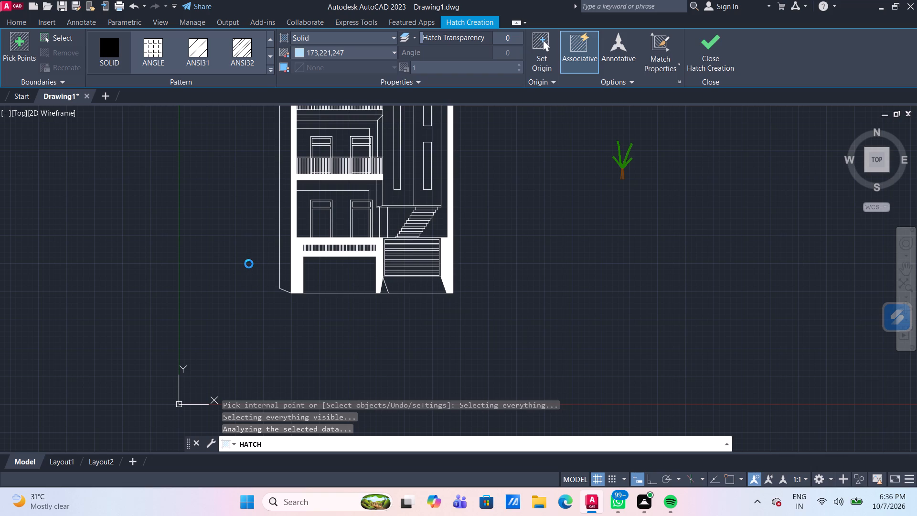
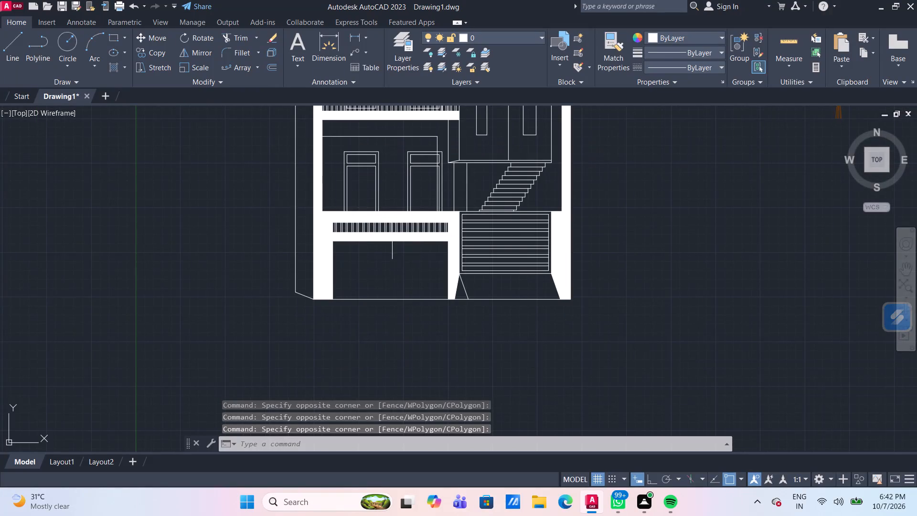
Fill the narrow side wall strip along the building's left edge with a solid light blue (173,221,247) hatch.
middle_drag(415, 263, 353, 357)
scroll(290, 276, down, 2)
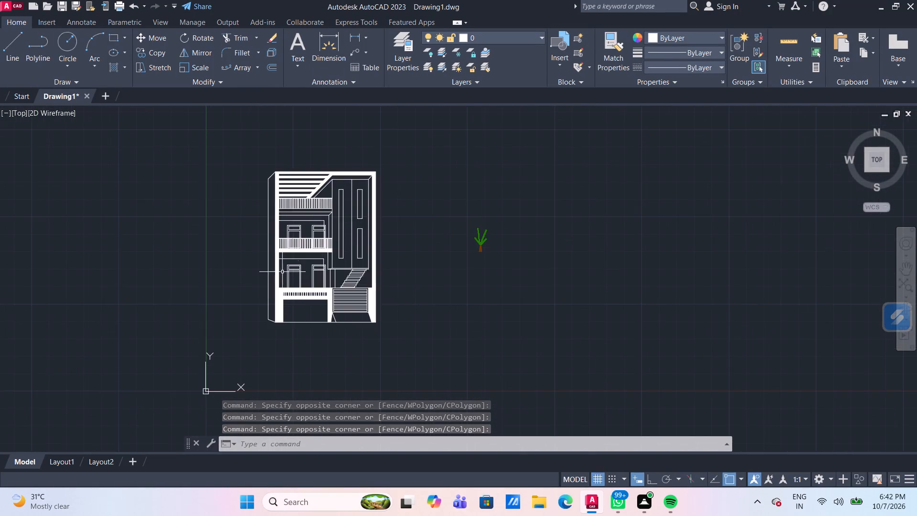
scroll(262, 225, up, 2)
click(115, 66)
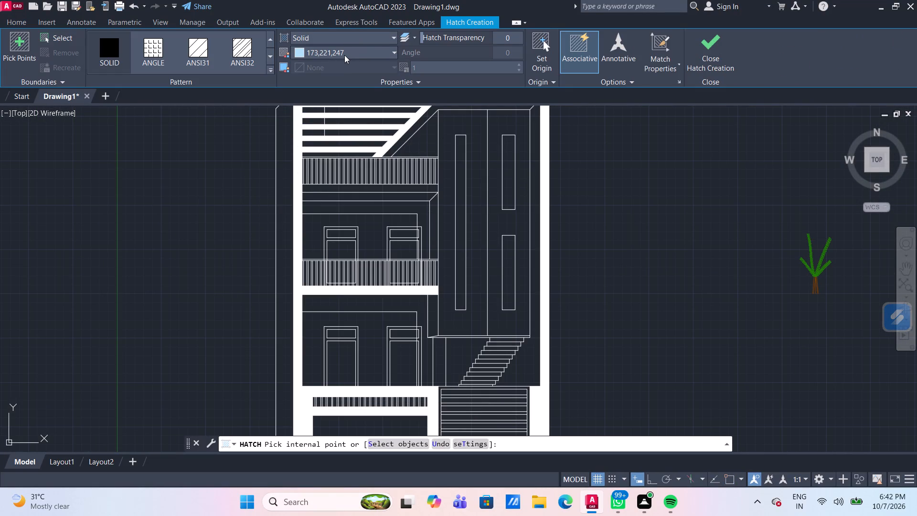
click(344, 54)
click(344, 54)
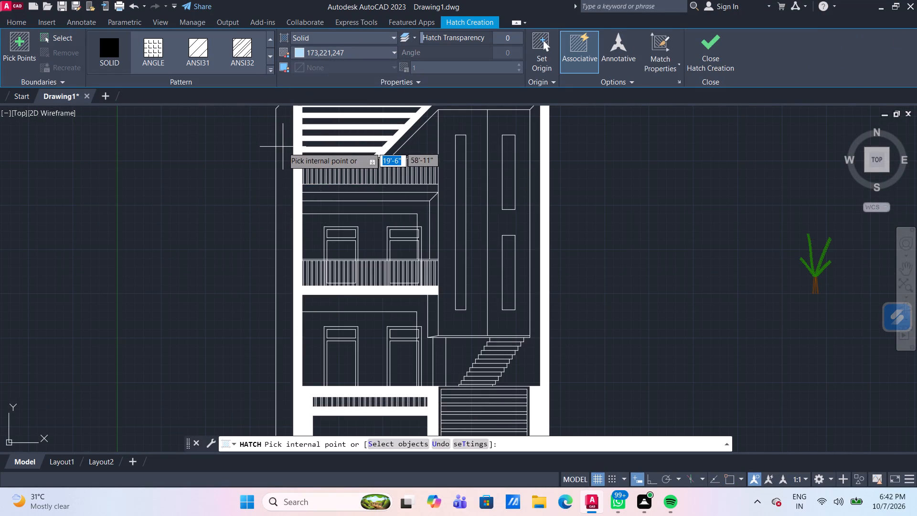
click(283, 150)
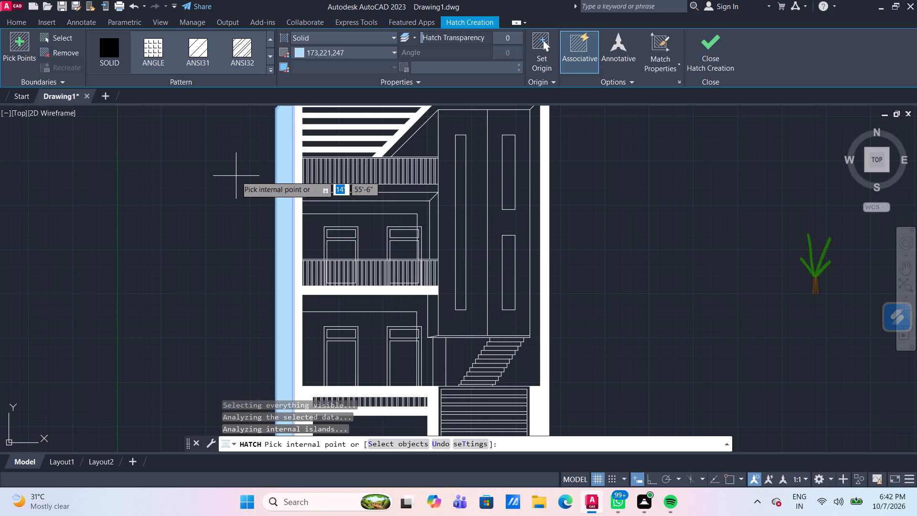
key(Return)
Apply a solid grey (199,200,202) hatch to the inner strip along the right frame and the wall area beside the staircase.
scroll(264, 293, down, 2)
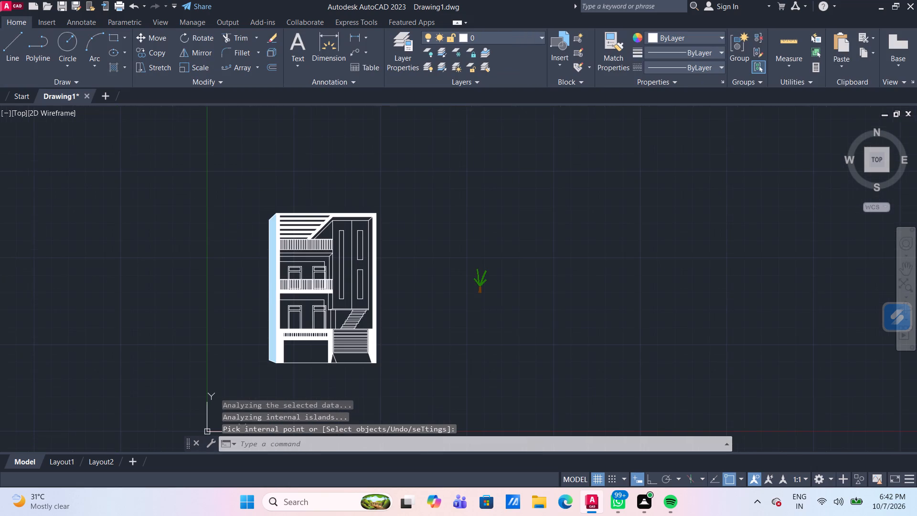
middle_drag(254, 293, 193, 238)
scroll(347, 186, up, 1)
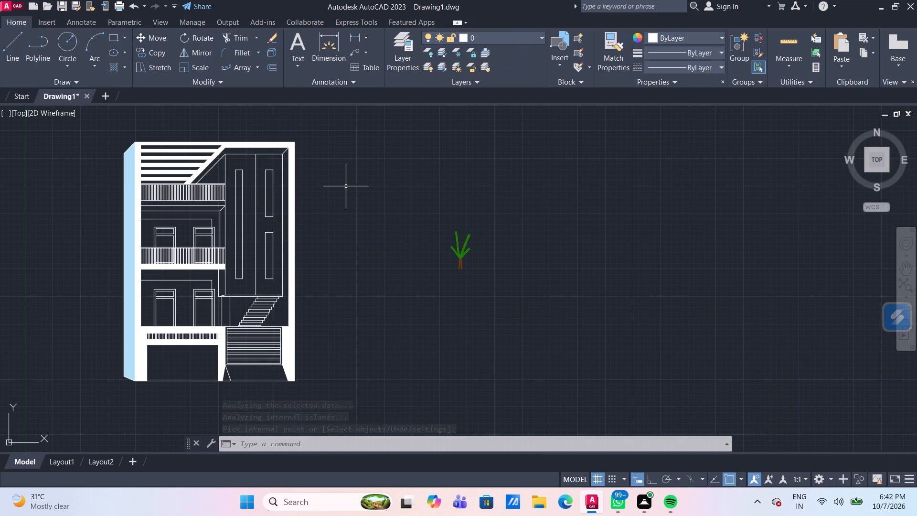
scroll(299, 192, up, 1)
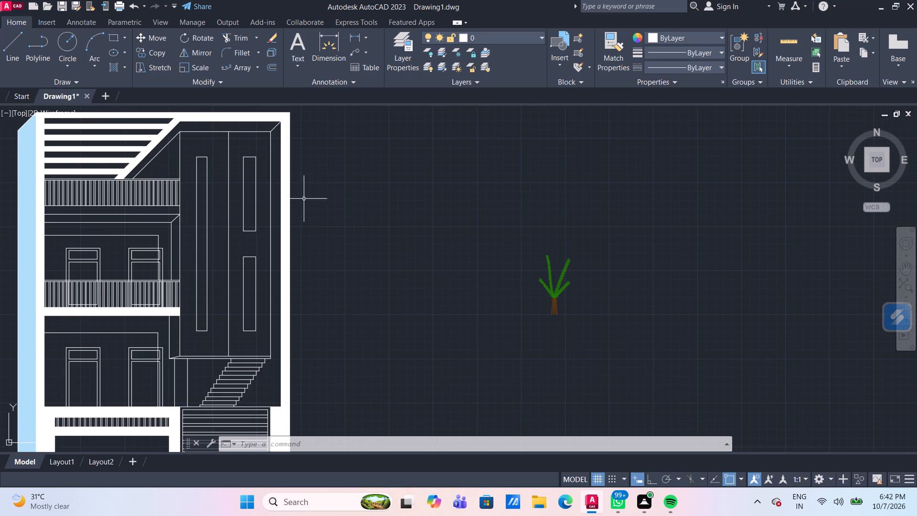
middle_drag(304, 198, 306, 178)
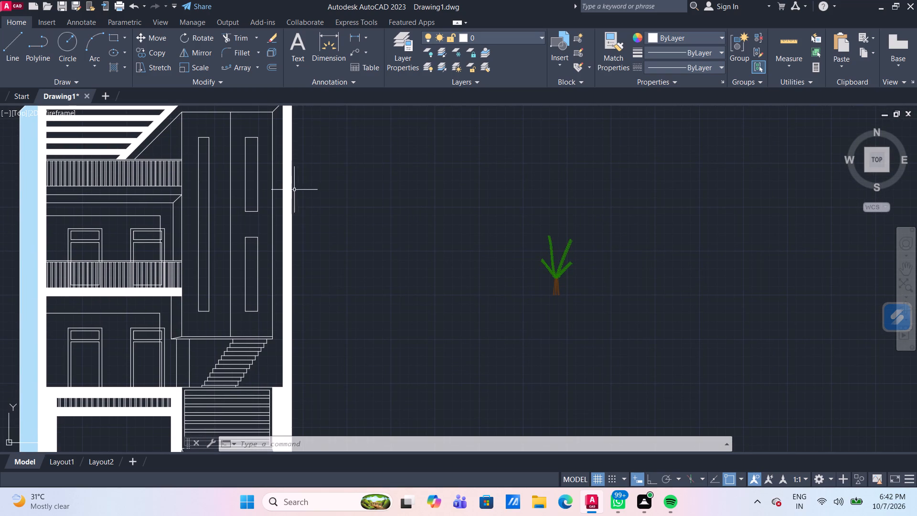
scroll(244, 388, up, 1)
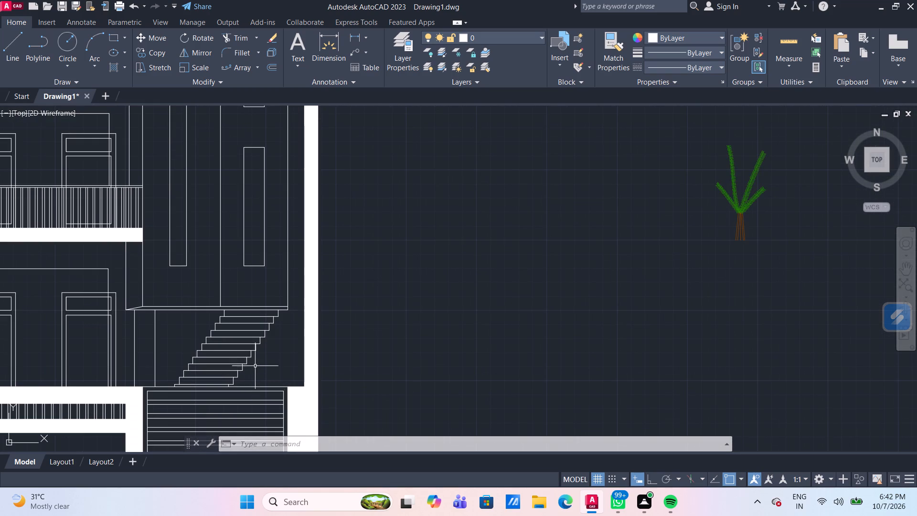
middle_drag(255, 366, 260, 275)
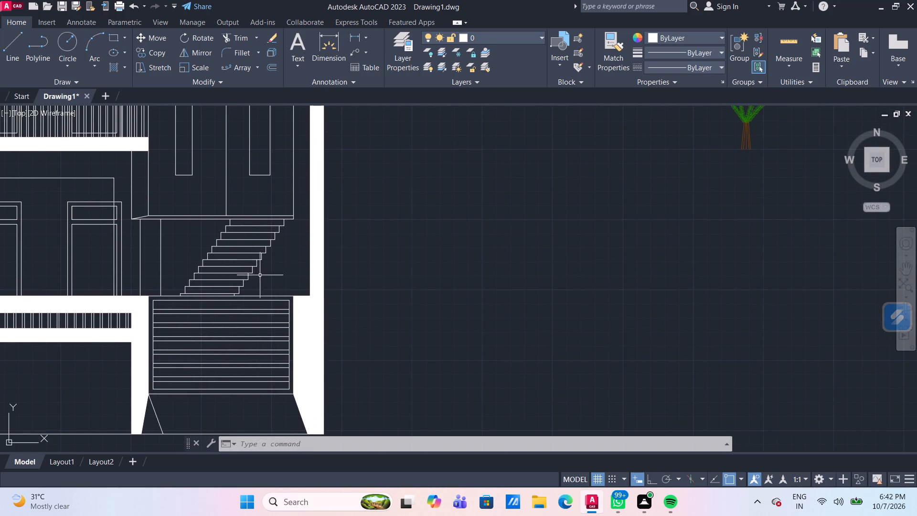
click(113, 67)
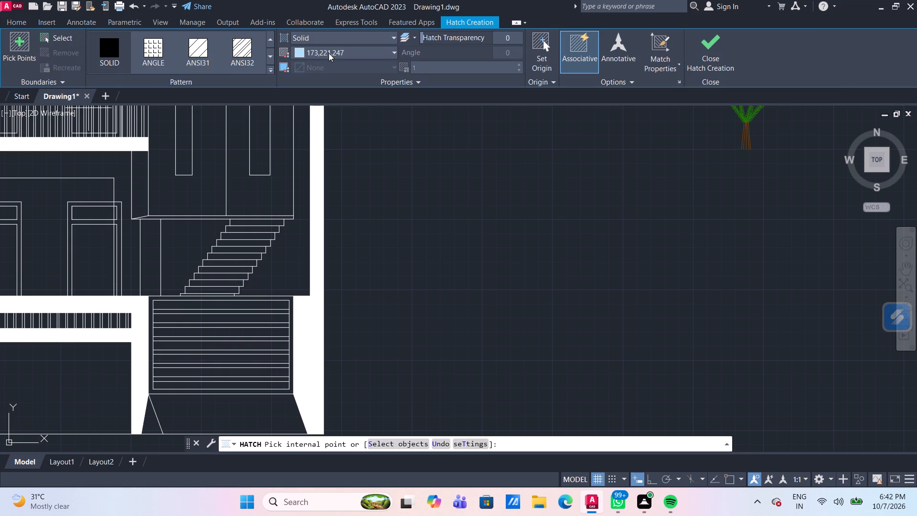
click(331, 51)
click(300, 140)
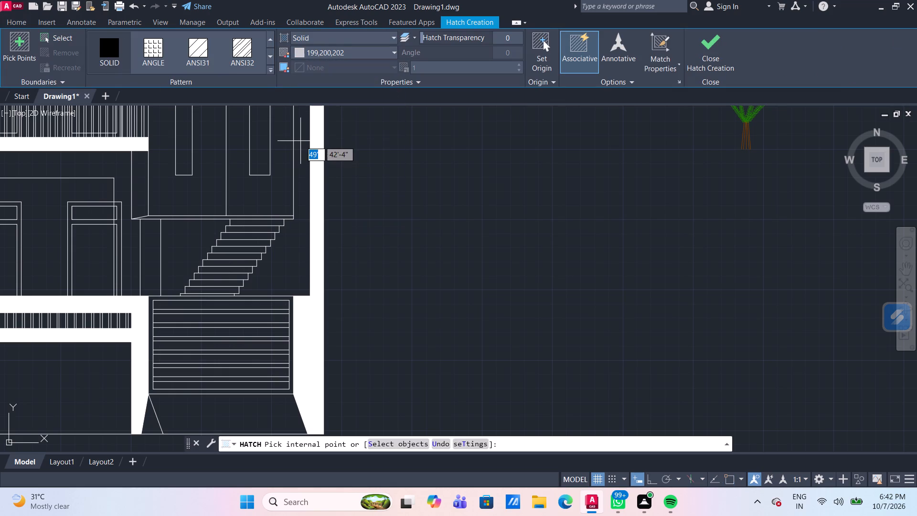
click(294, 250)
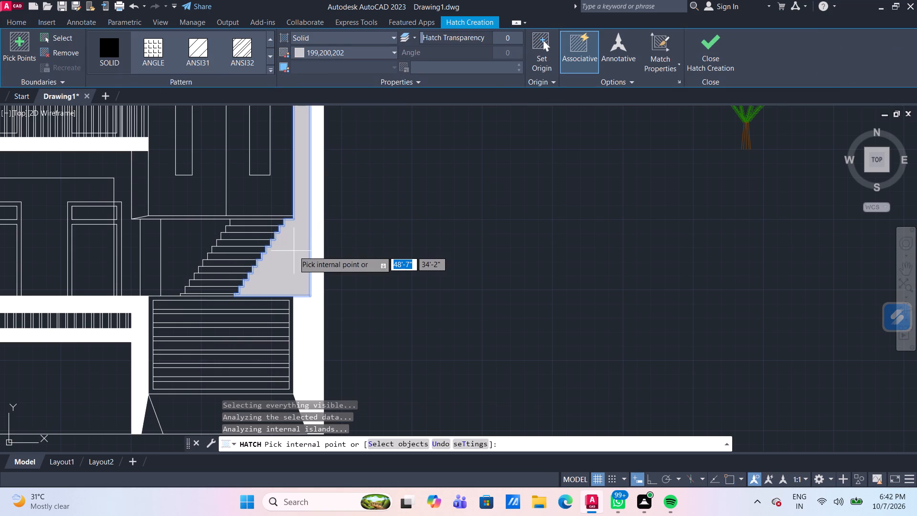
scroll(410, 223, down, 2)
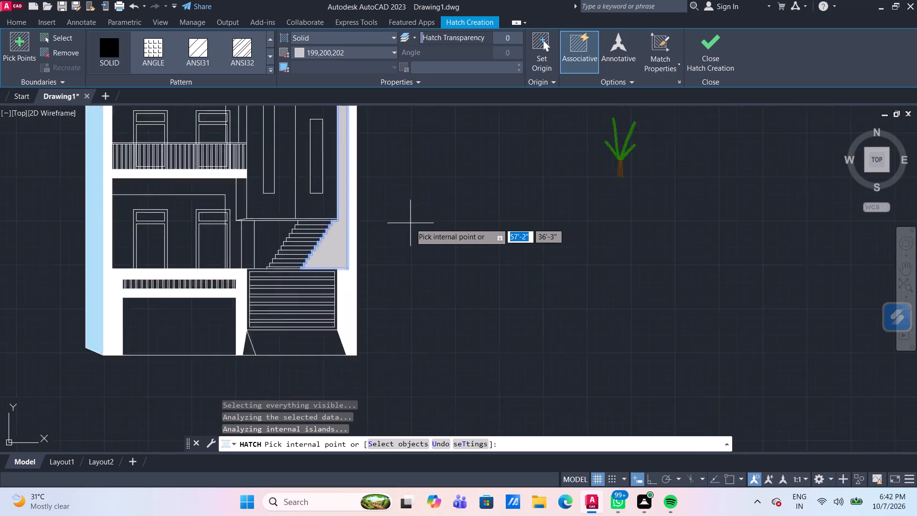
key(Return)
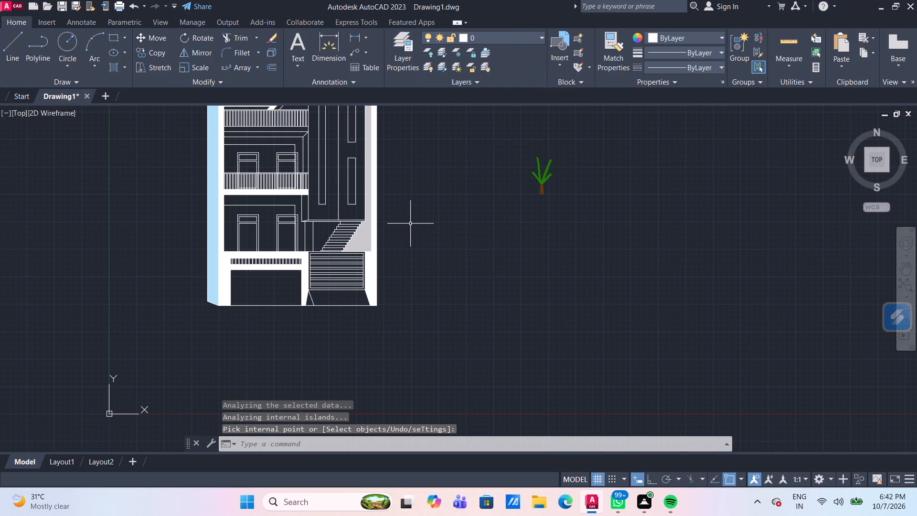
Fill the top and sloping band under the roof frame and the adjoining triangle beside the tower with solid grey (199,200,202) hatches.
middle_drag(448, 183, 406, 258)
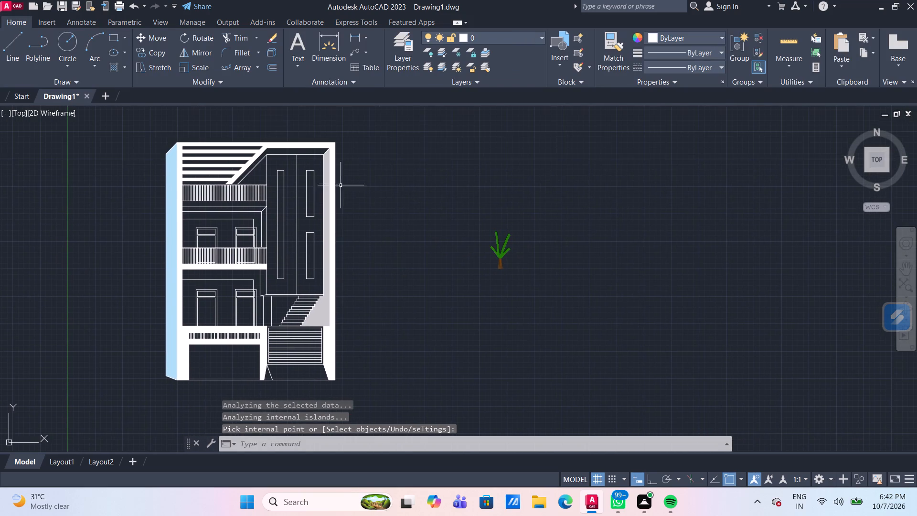
scroll(284, 154, up, 3)
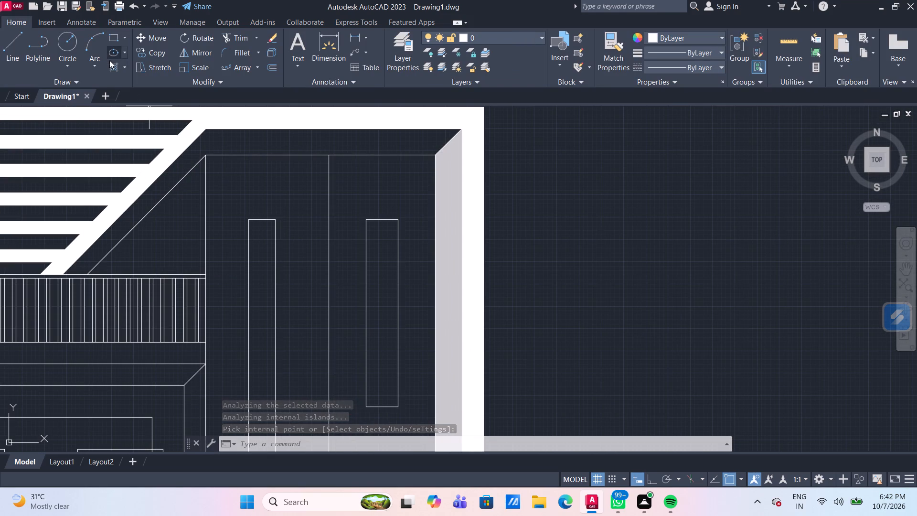
click(111, 68)
click(233, 145)
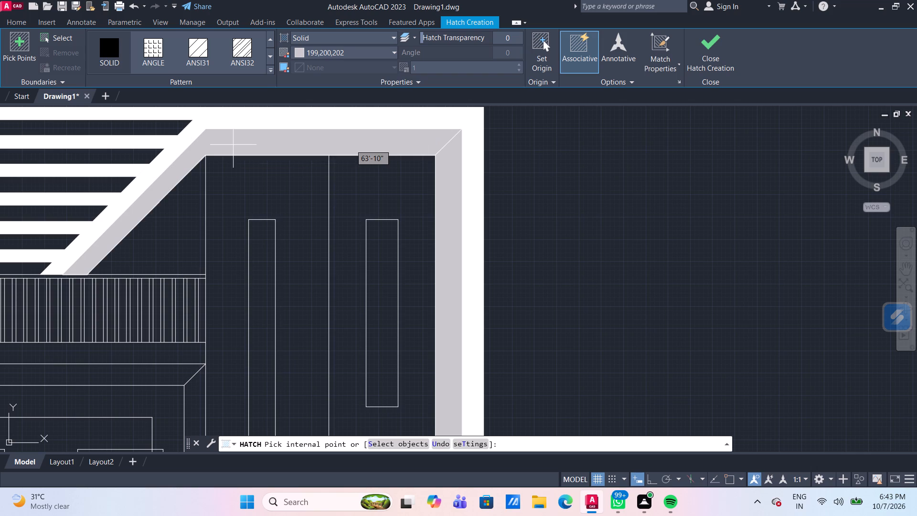
key(Return)
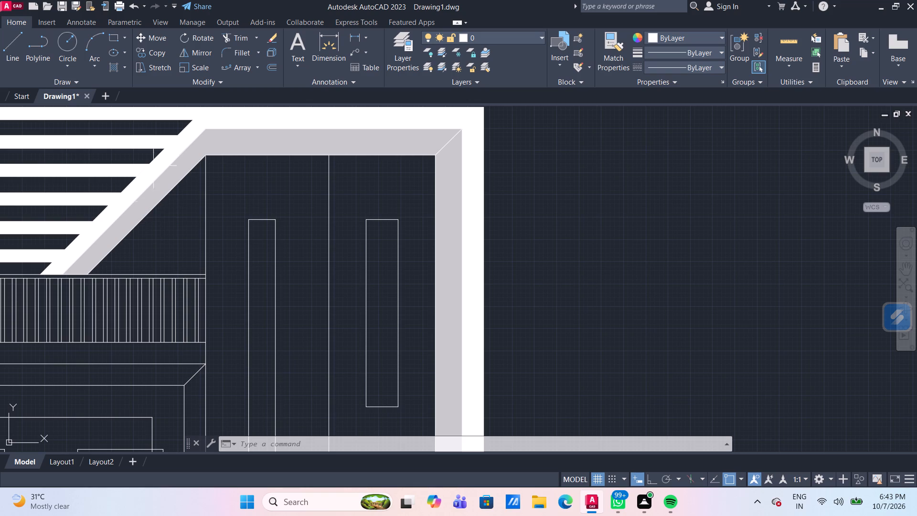
click(116, 64)
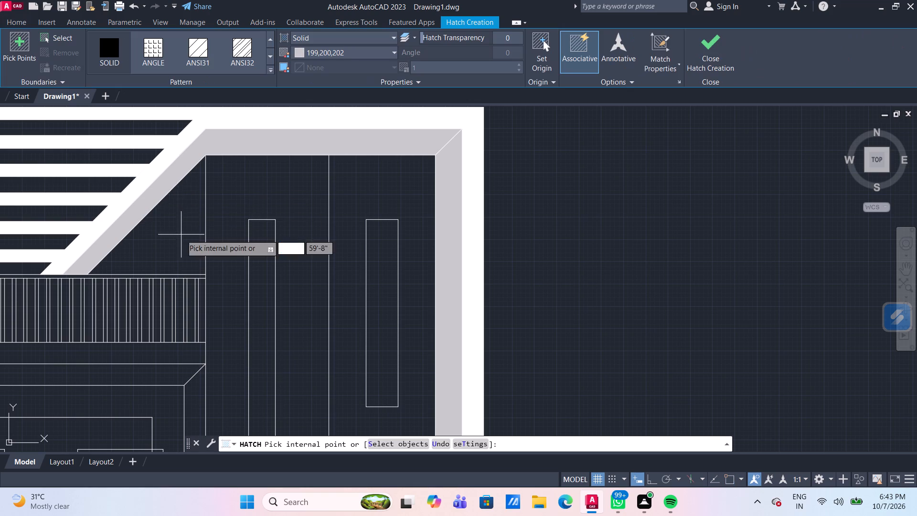
click(181, 235)
key(Return)
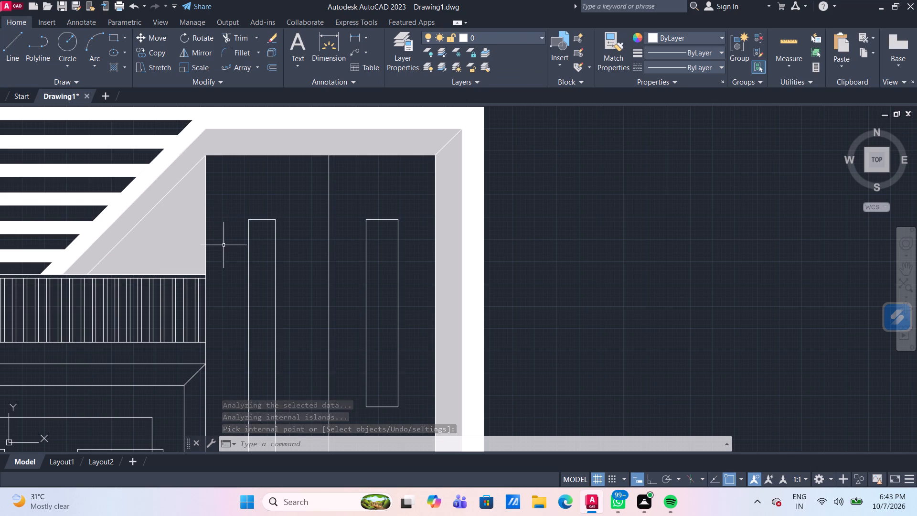
Hatch the middle floor's band above the doors and the narrow vertical strip beside the tower in solid grey (199,200,202).
scroll(224, 257, down, 2)
middle_drag(223, 303, 245, 197)
scroll(189, 218, up, 2)
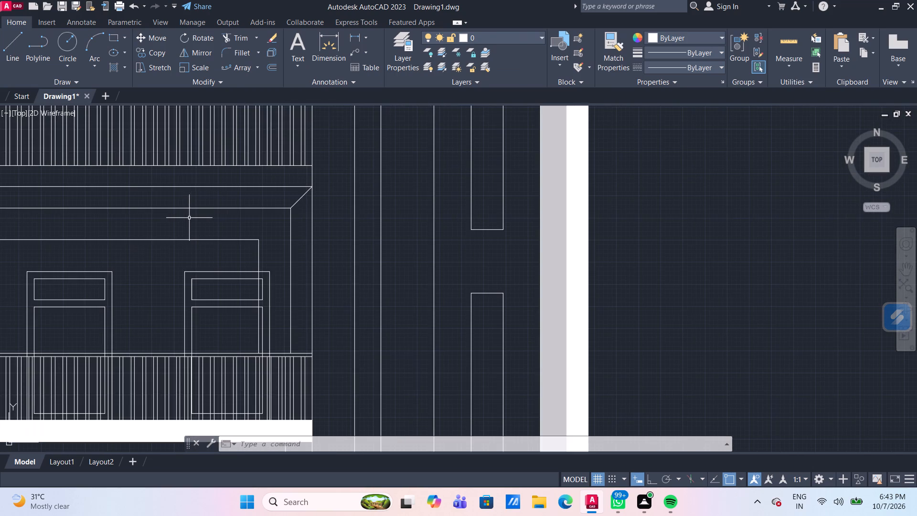
scroll(192, 220, down, 1)
middle_drag(192, 221, 201, 193)
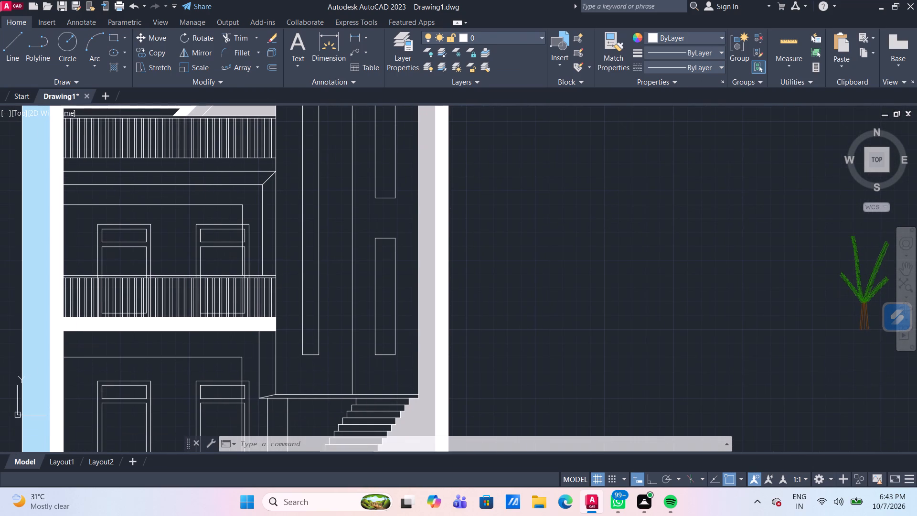
click(116, 67)
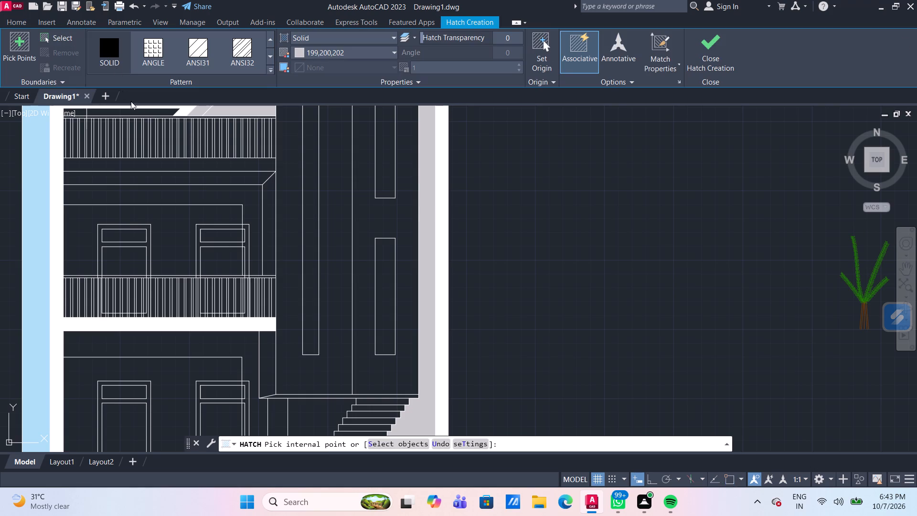
click(238, 193)
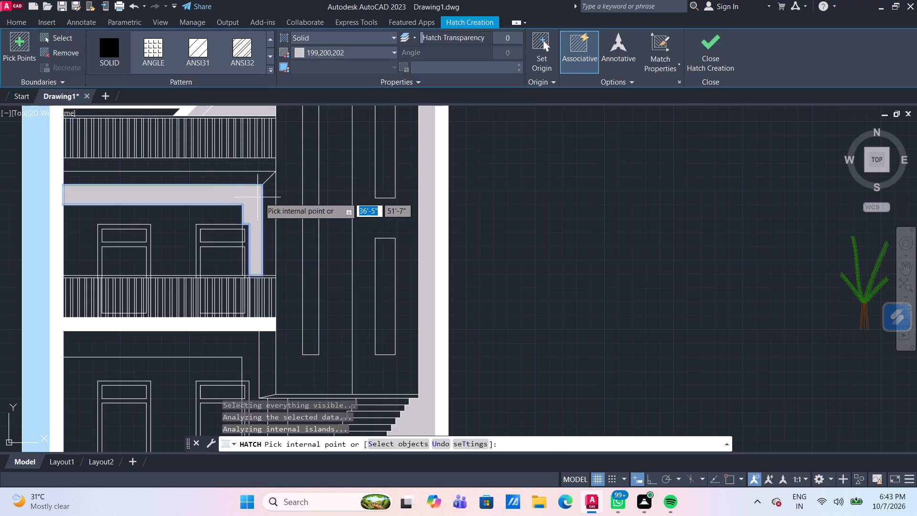
click(268, 202)
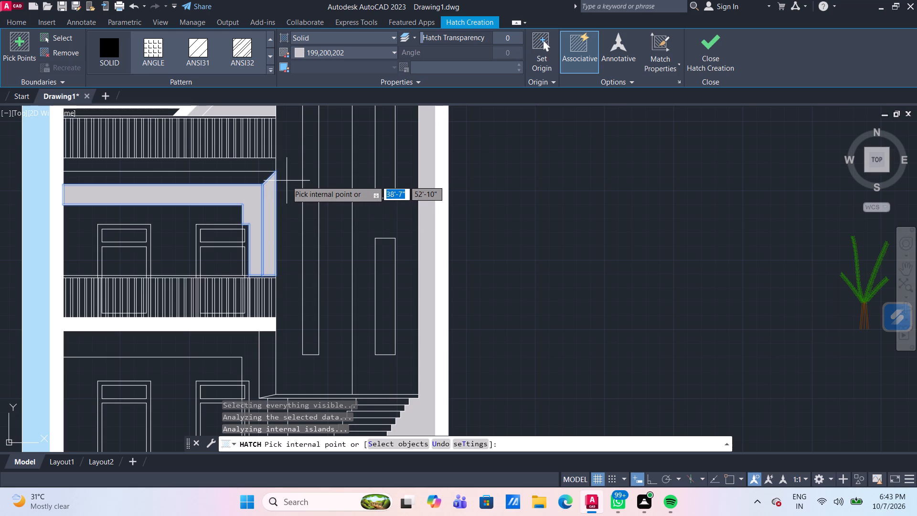
key(Return)
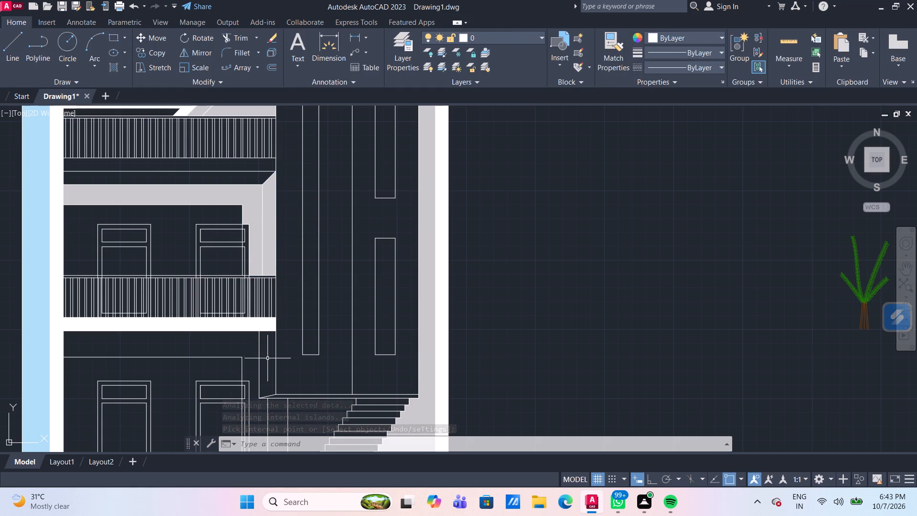
Fill the narrow vertical strip beside the tower, just below the middle floor's white slab, with a solid grey (199,200,202) hatch.
middle_drag(265, 357, 267, 309)
scroll(267, 309, up, 1)
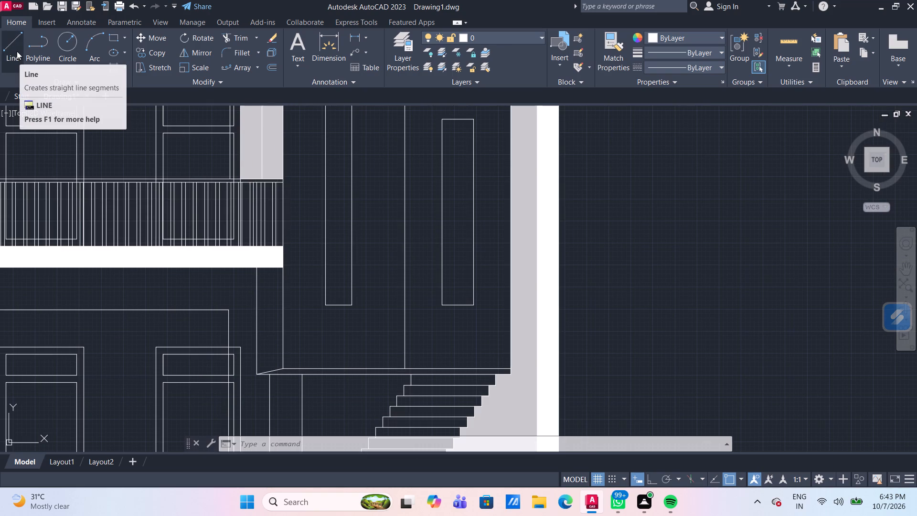
click(117, 65)
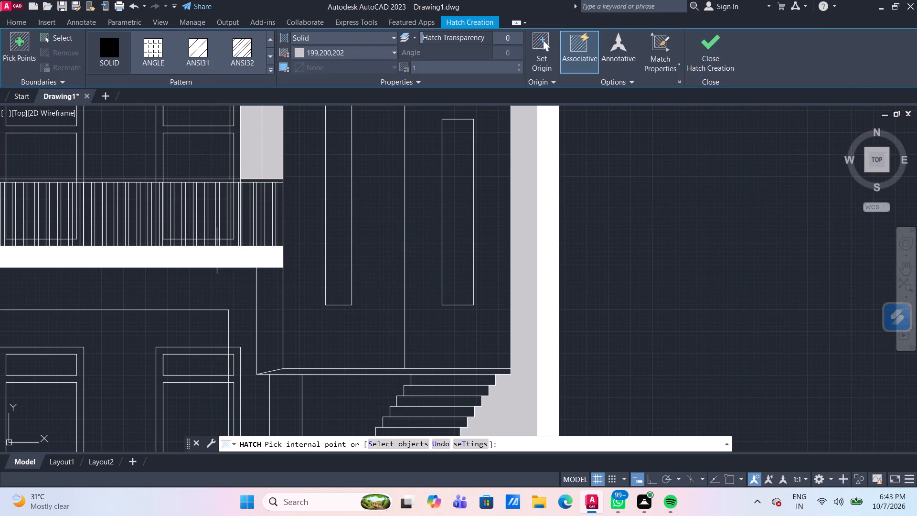
scroll(291, 290, down, 3)
scroll(292, 307, up, 1)
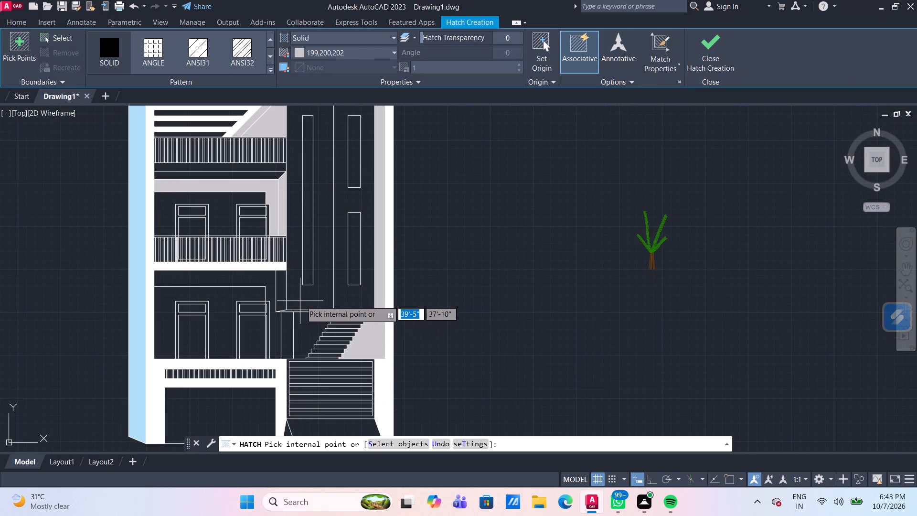
scroll(304, 298, up, 2)
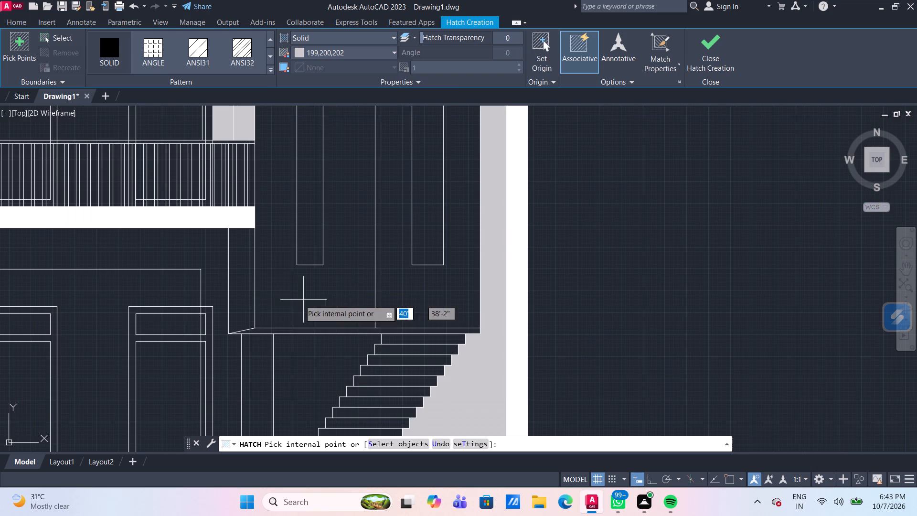
click(241, 274)
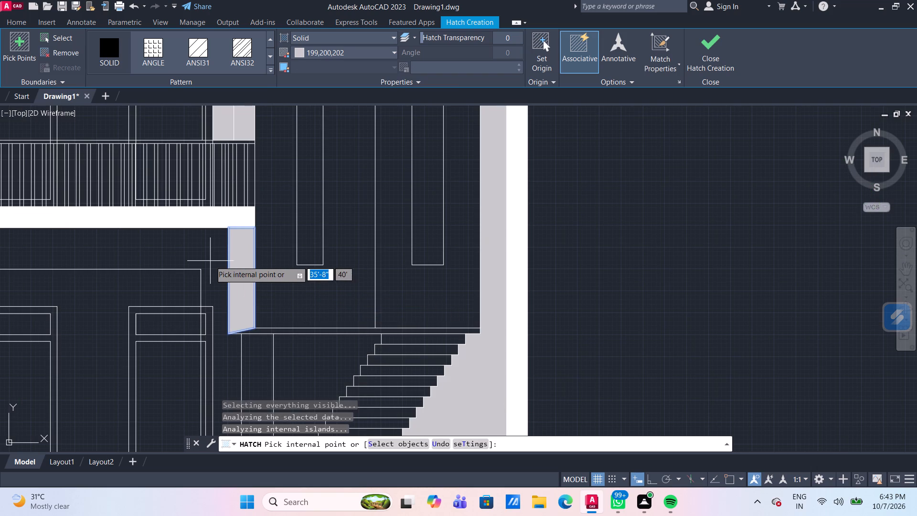
key(Return)
scroll(213, 262, down, 1)
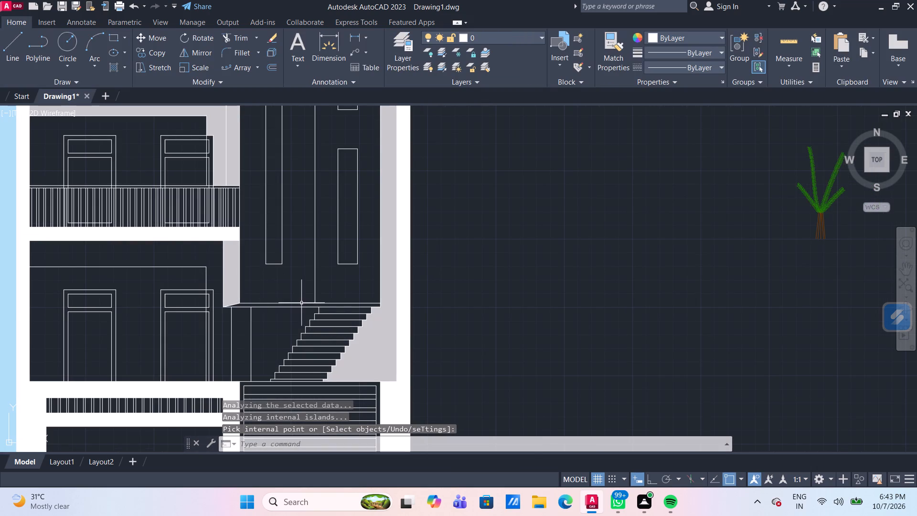
middle_drag(284, 339, 282, 305)
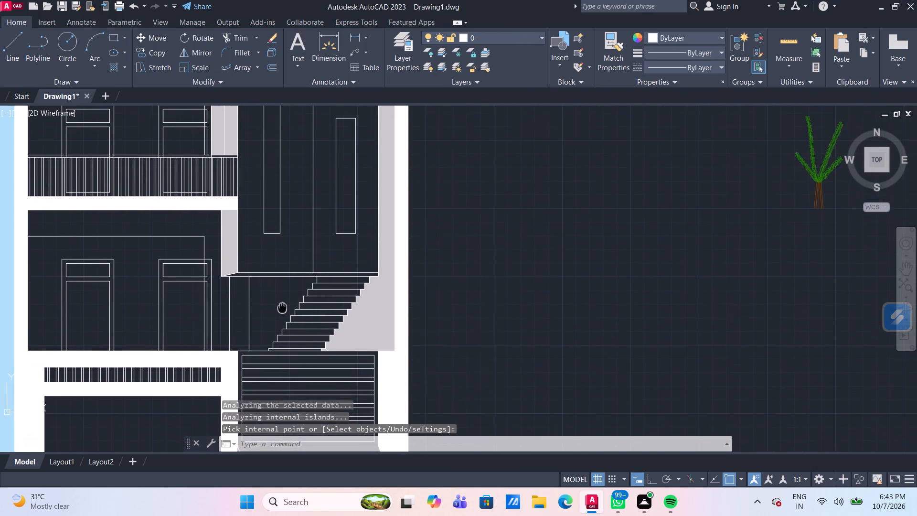
middle_drag(282, 305, 283, 299)
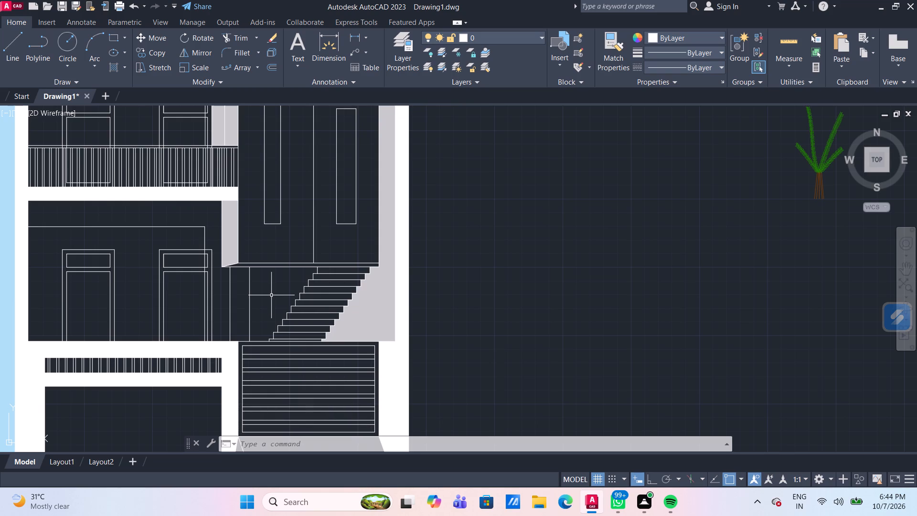
Fill the wall area between the staircase's stepped edge and the vertical line beside it with a darker solid grey (171,173,176) hatch.
click(117, 68)
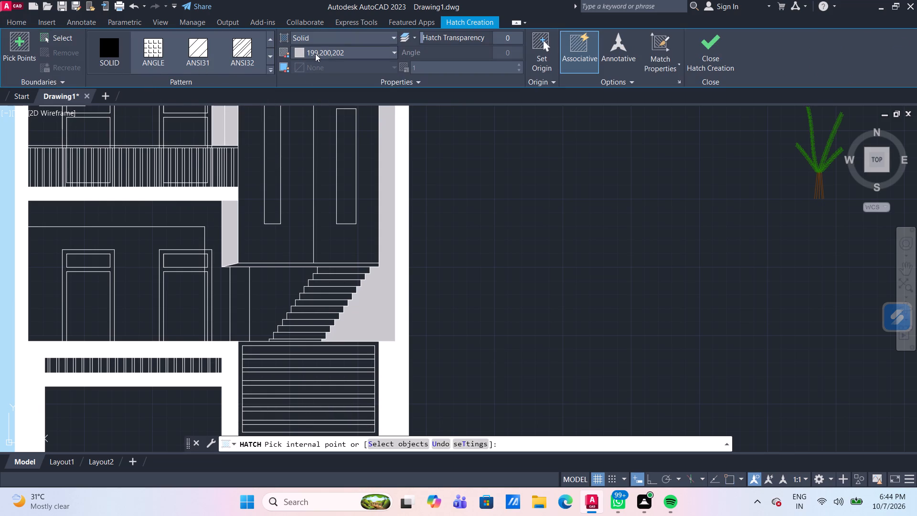
click(325, 52)
click(331, 224)
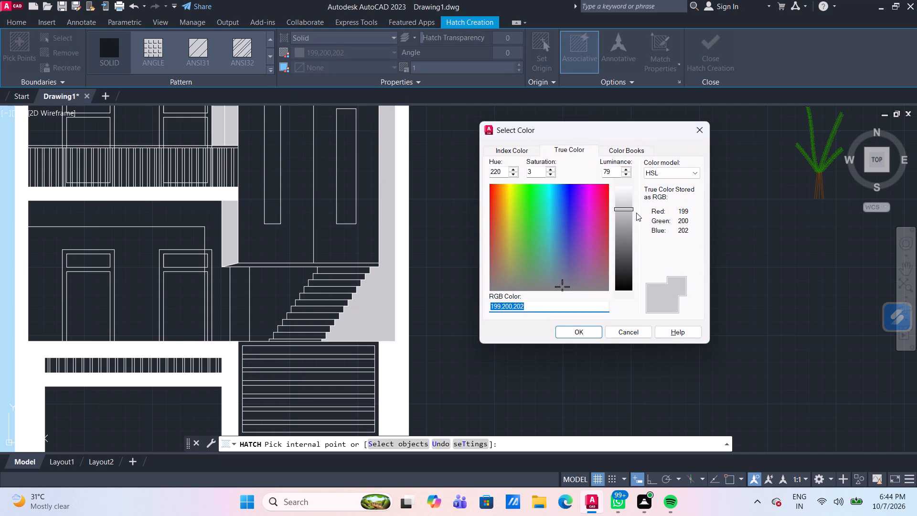
click(625, 215)
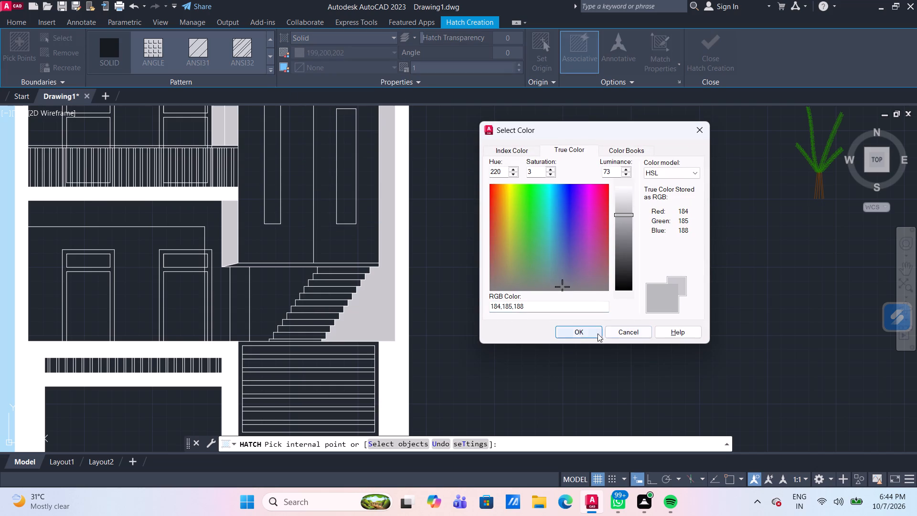
click(624, 220)
click(579, 338)
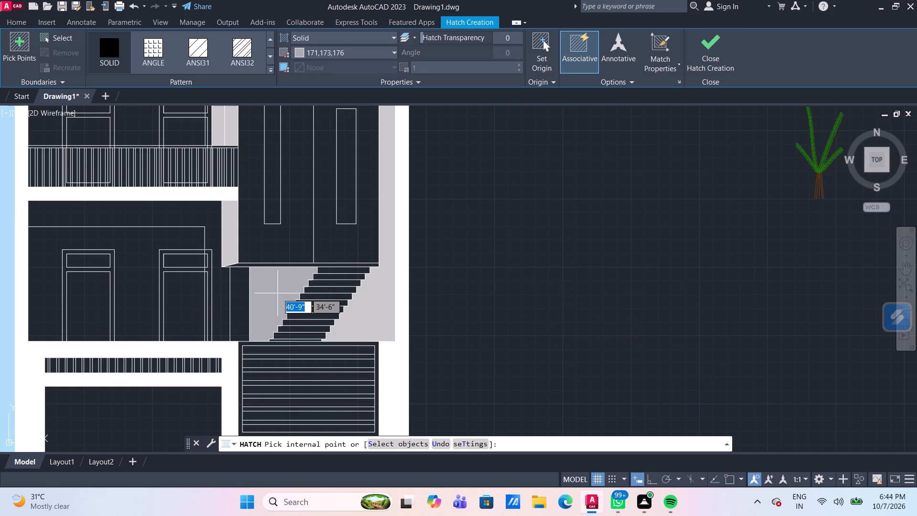
click(277, 293)
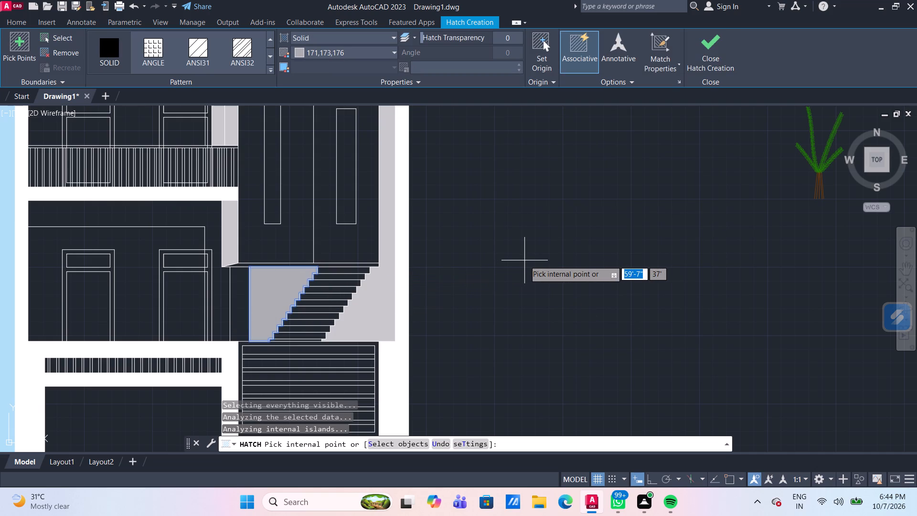
key(Return)
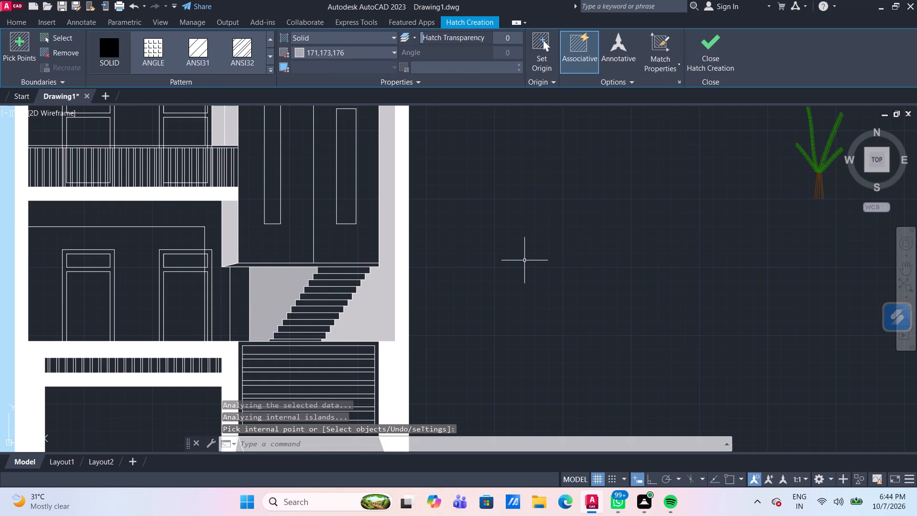
Fill the slab strip directly below the top balcony railing with a solid white (255,255,255) hatch.
scroll(524, 260, down, 1)
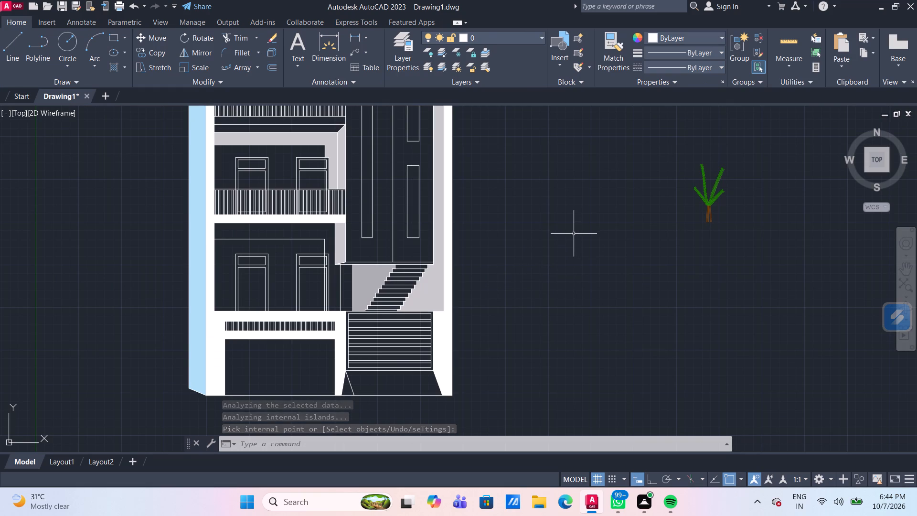
middle_drag(555, 195, 531, 254)
scroll(555, 195, down, 1)
scroll(531, 254, up, 1)
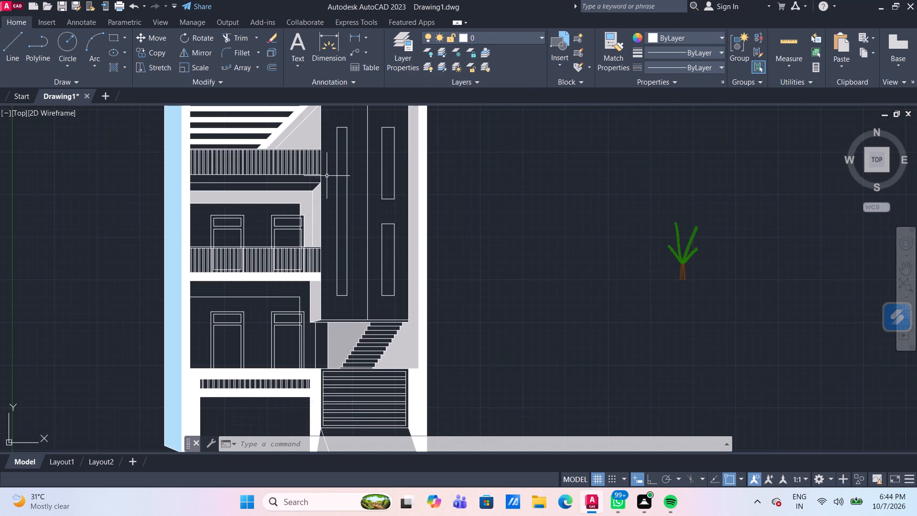
scroll(327, 176, up, 1)
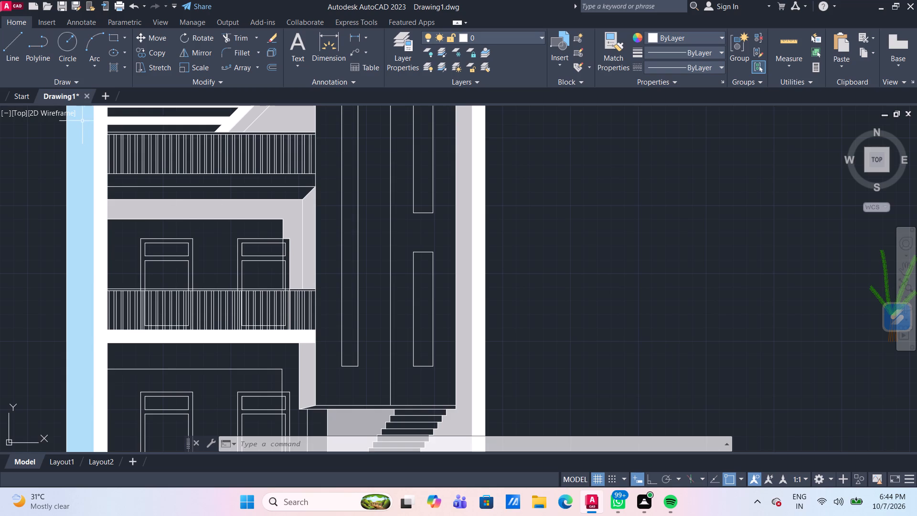
click(117, 67)
click(333, 54)
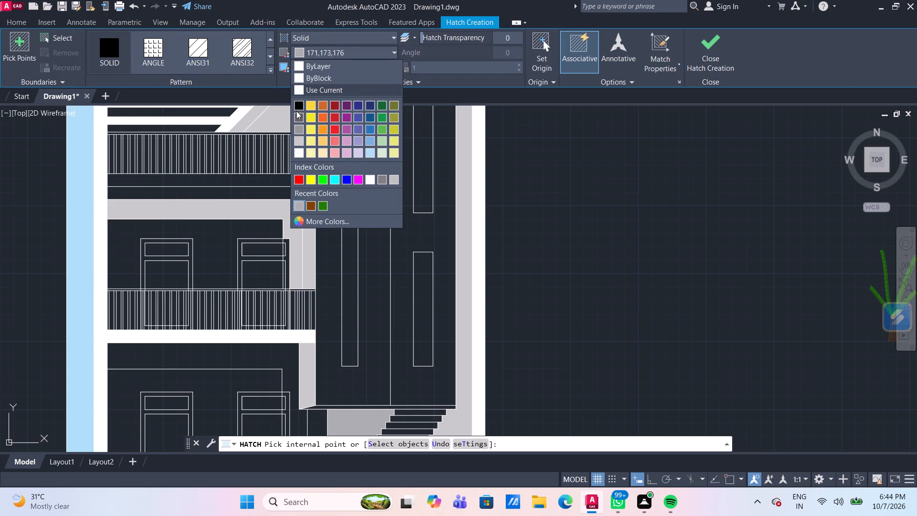
click(297, 153)
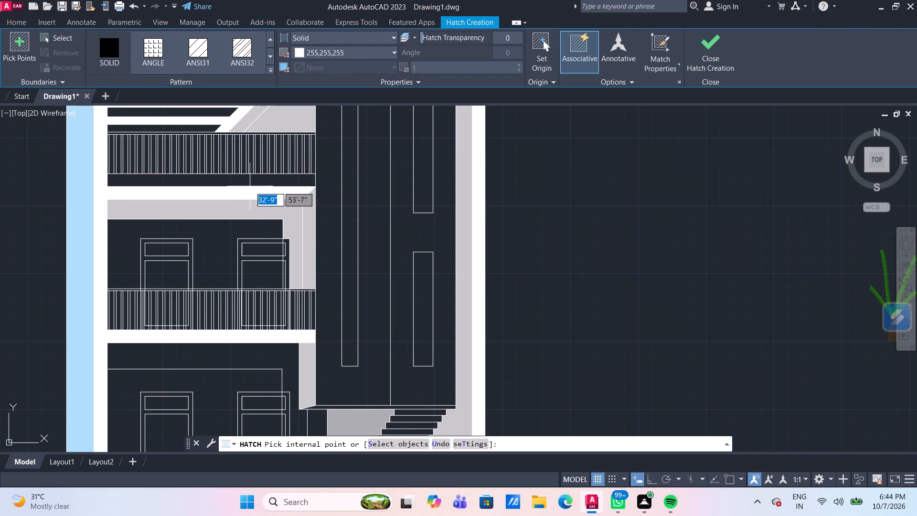
click(255, 178)
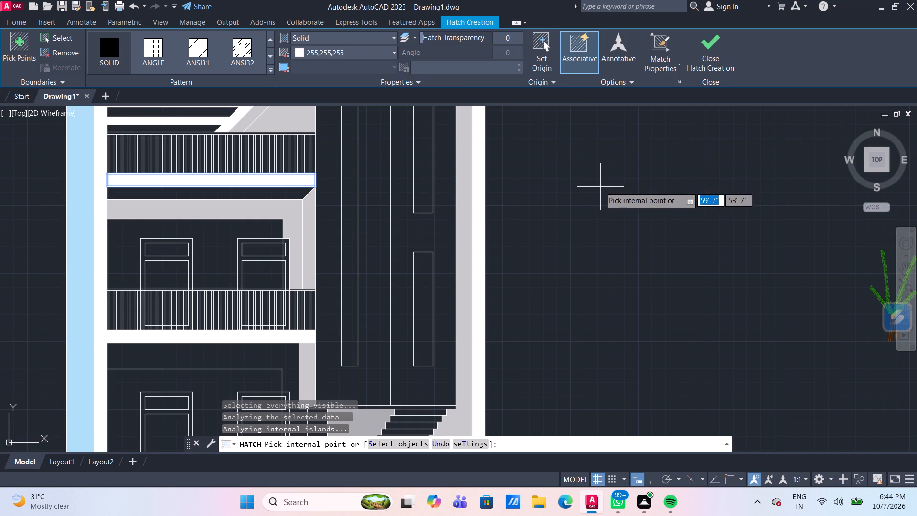
scroll(598, 191, down, 1)
scroll(598, 275, down, 1)
middle_drag(595, 276, 483, 230)
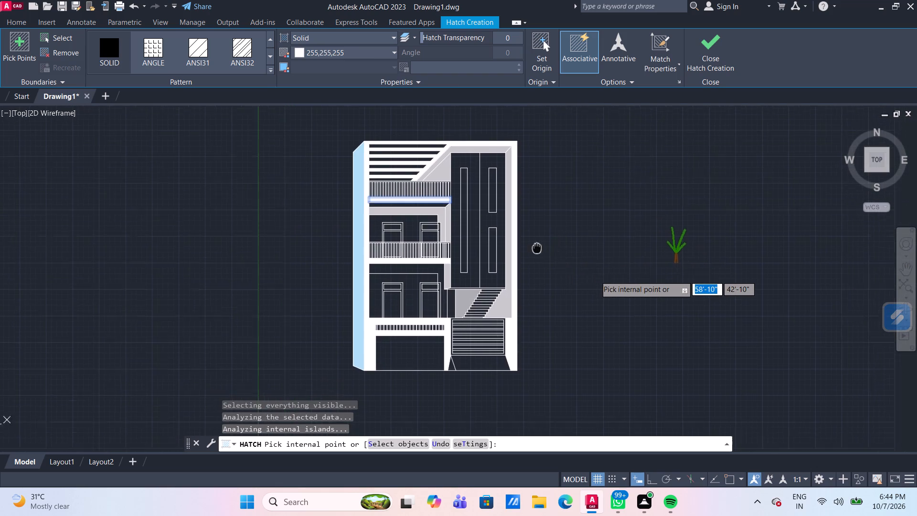
middle_drag(483, 230, 376, 235)
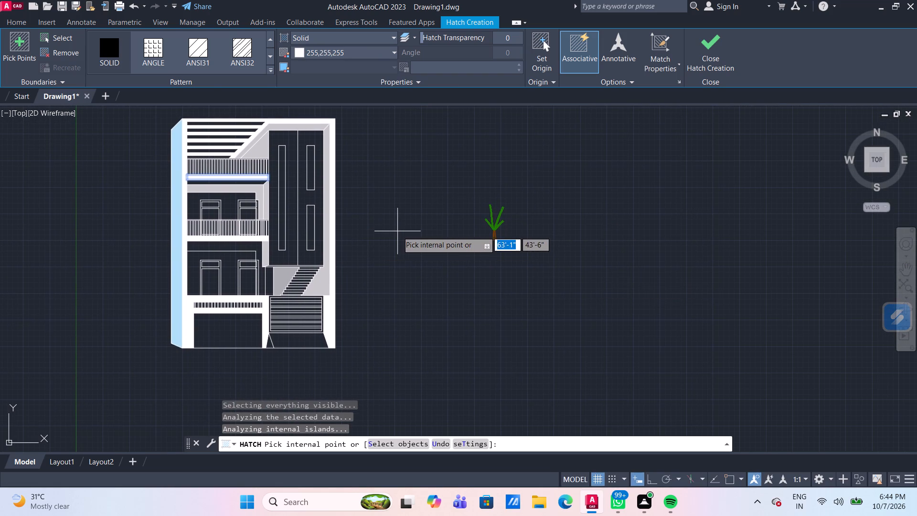
key(Return)
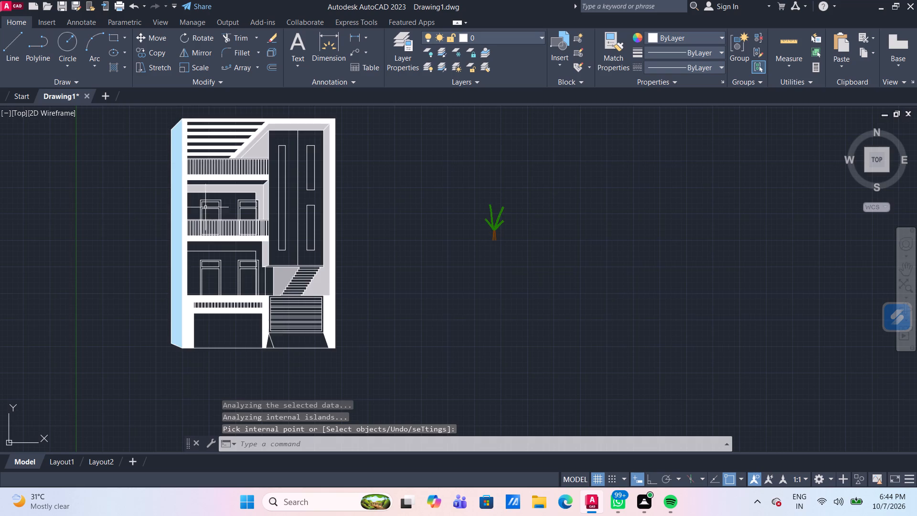
Hatch the tower panel around the single tall window slot in solid beige (236,227,203), leaving the slot unfilled.
scroll(206, 204, up, 2)
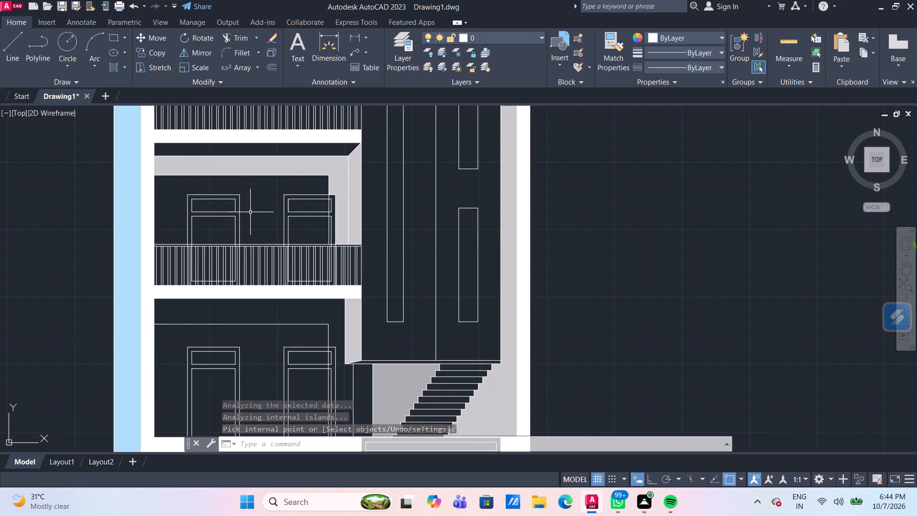
scroll(253, 215, down, 1)
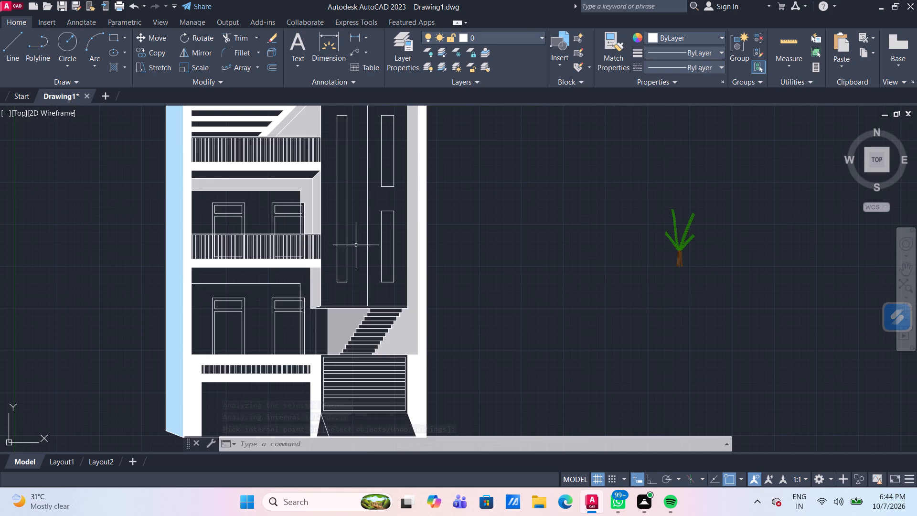
scroll(370, 190, down, 1)
middle_drag(370, 190, 233, 222)
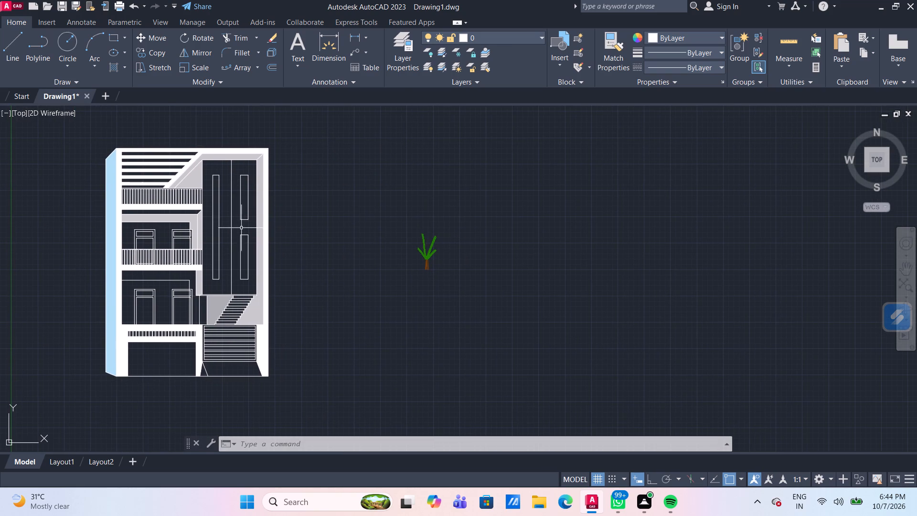
scroll(240, 268, up, 1)
middle_drag(245, 203, 245, 203)
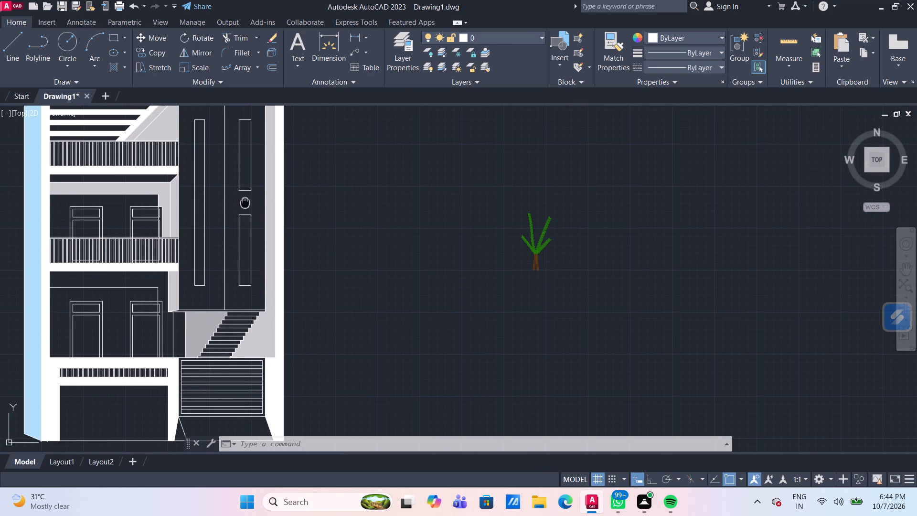
middle_drag(245, 203, 229, 221)
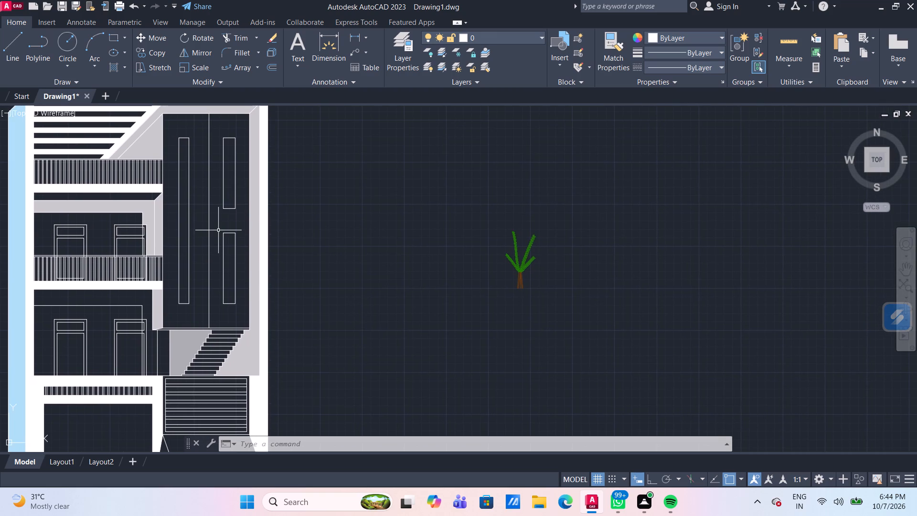
click(114, 66)
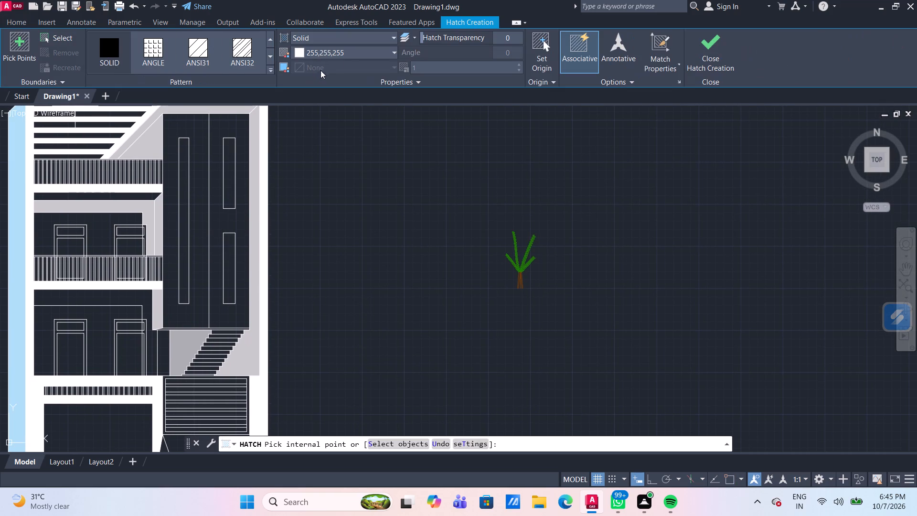
click(387, 51)
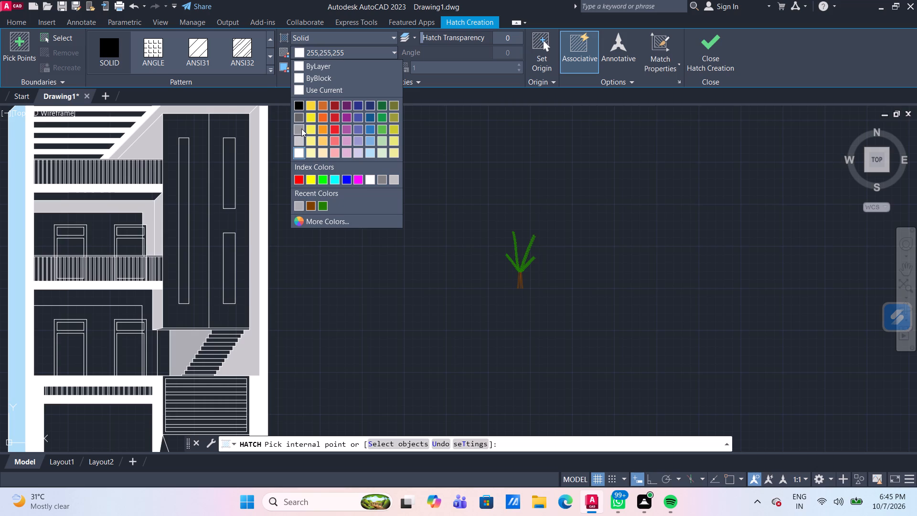
click(324, 150)
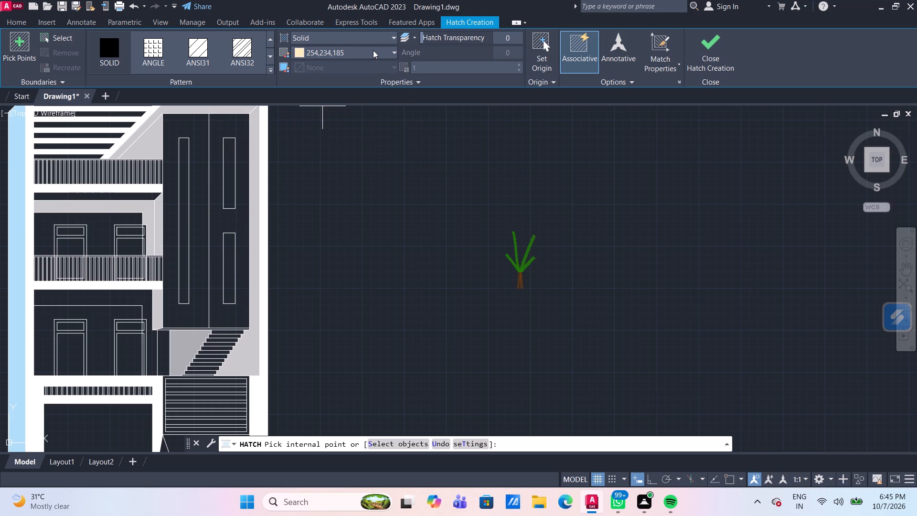
click(392, 54)
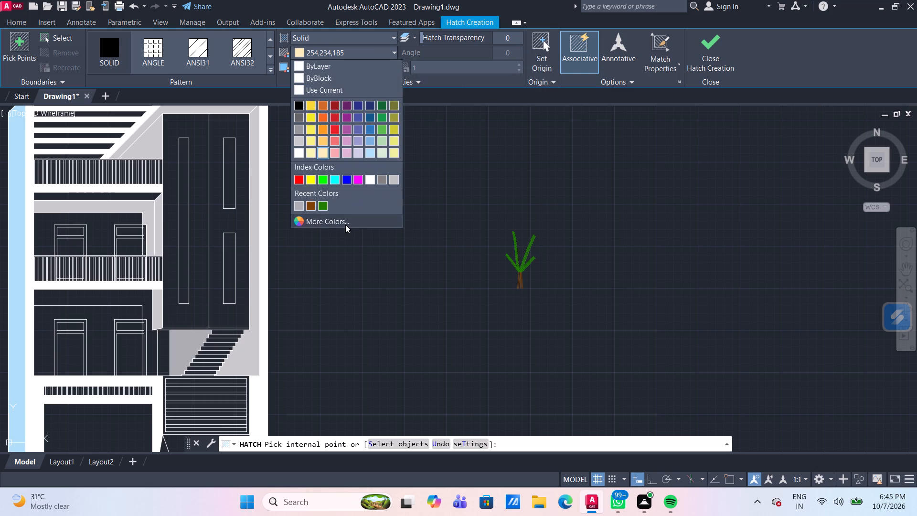
click(341, 221)
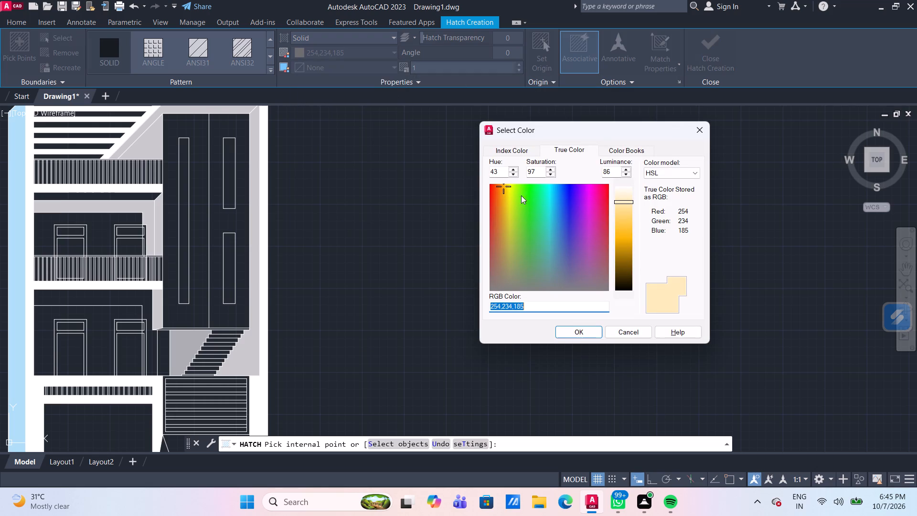
click(504, 240)
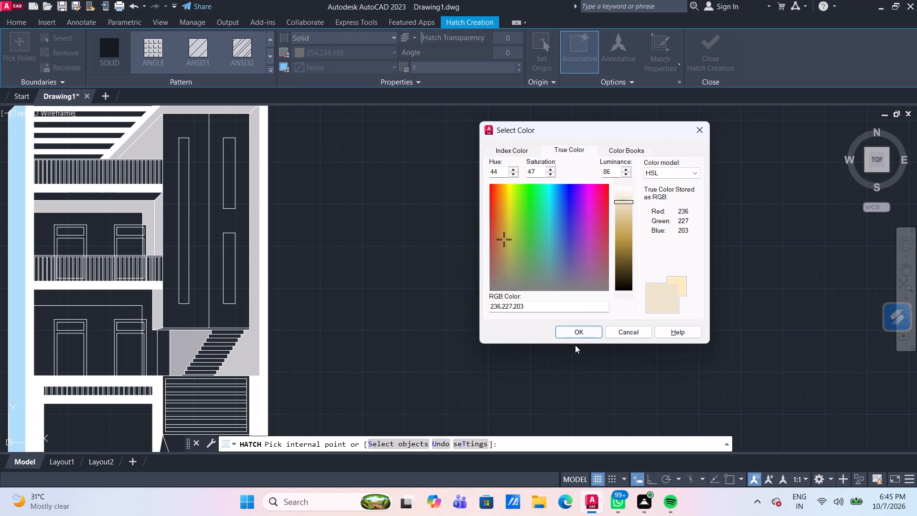
click(583, 333)
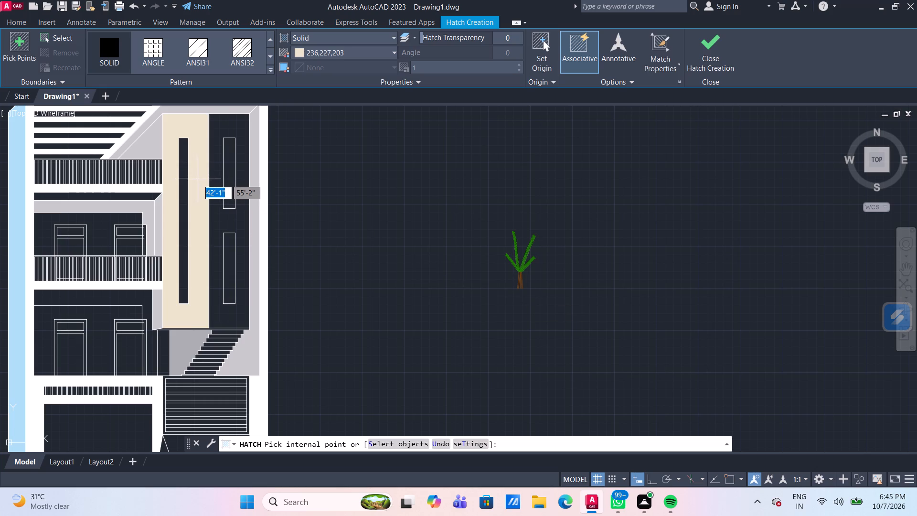
click(198, 179)
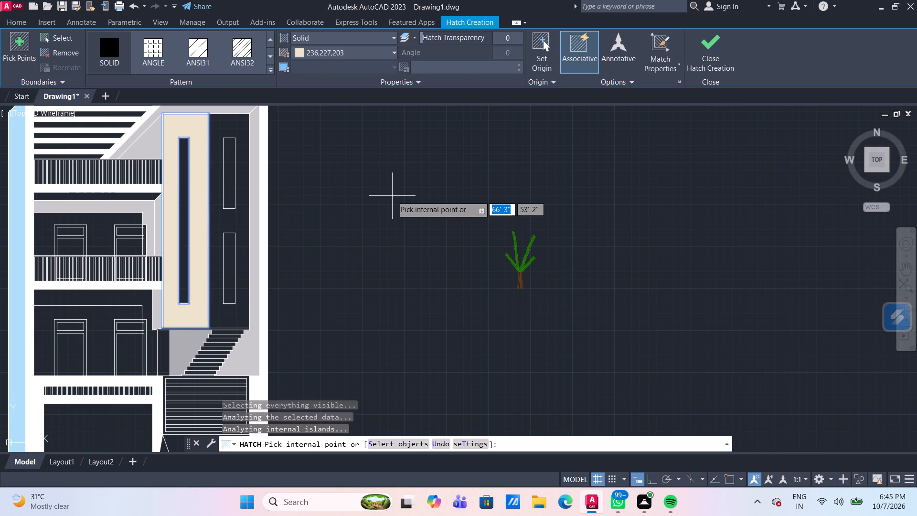
key(Return)
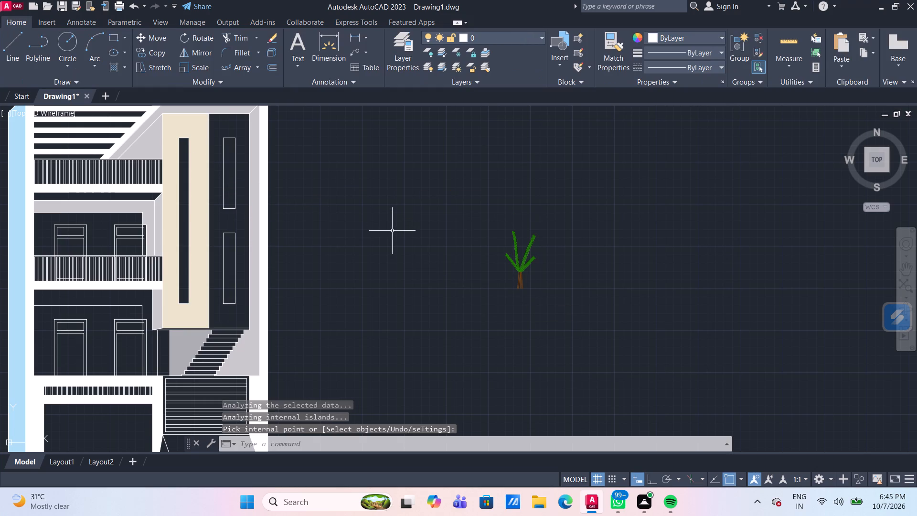
Lighten the beige tower panel hatch to colour 244,239,225.
click(202, 185)
click(363, 124)
click(364, 124)
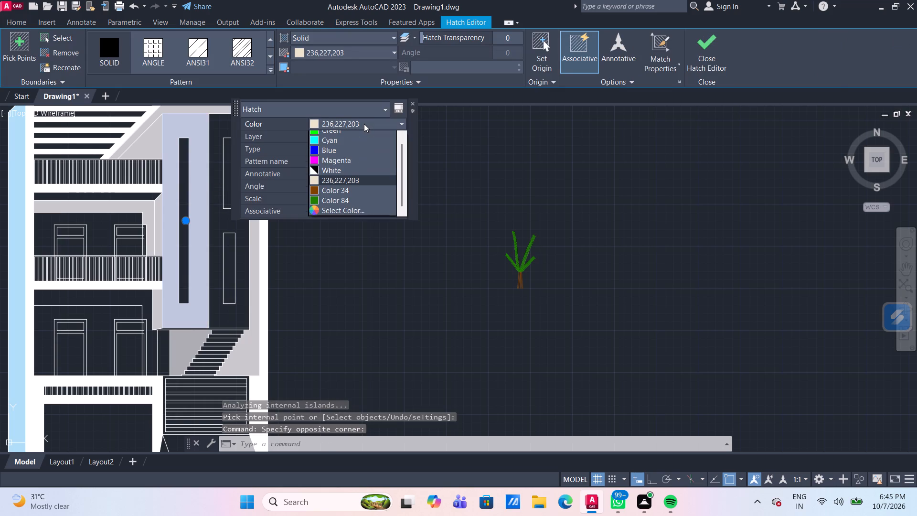
click(382, 227)
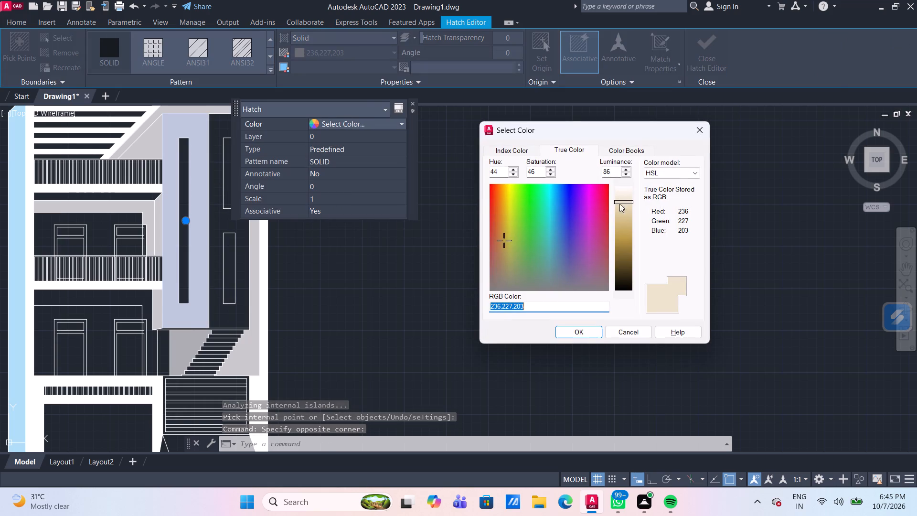
click(625, 195)
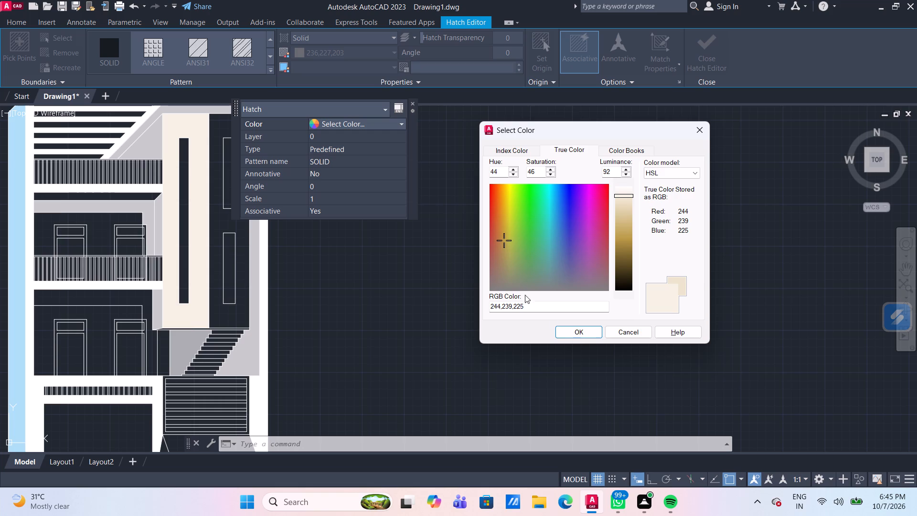
click(580, 333)
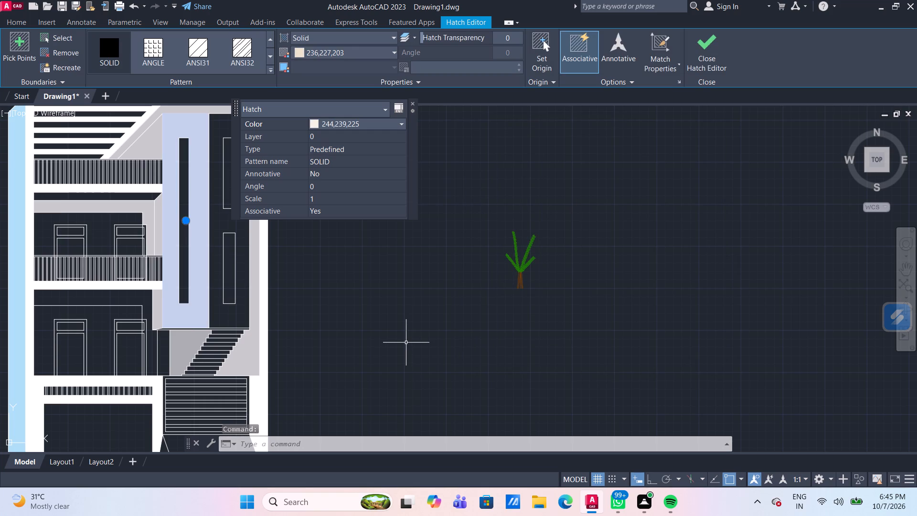
Hatch the wall around the two doors behind the middle balcony, above its railing, in solid cream (244,239,225).
click(406, 342)
key(Escape)
key(Escape)
scroll(409, 307, down, 1)
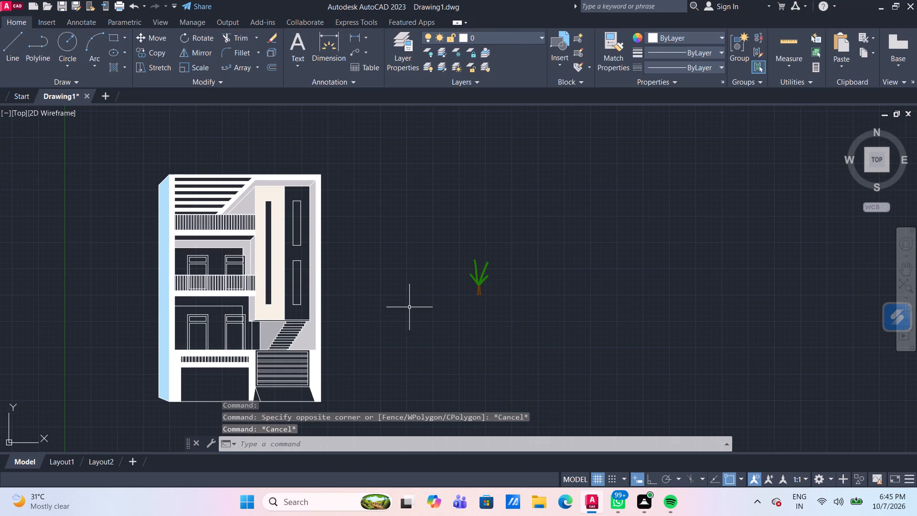
middle_drag(378, 296, 464, 245)
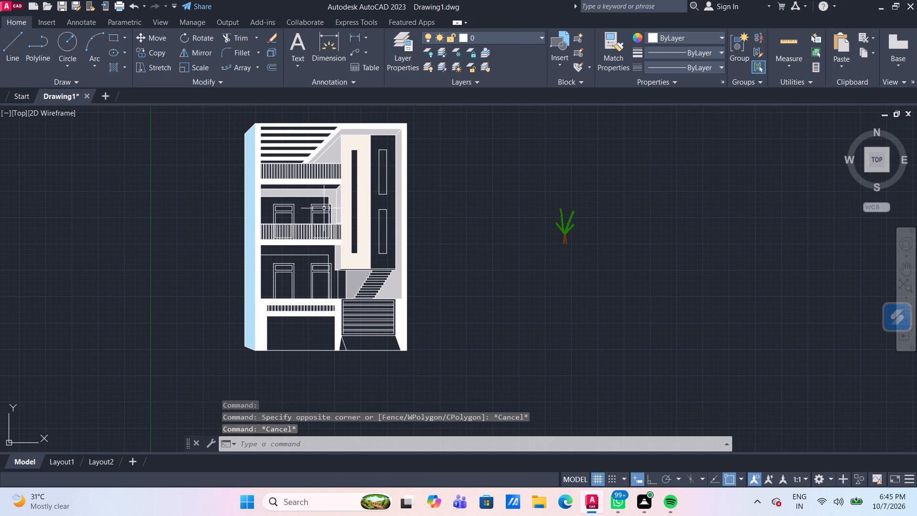
scroll(283, 207, up, 1)
scroll(337, 192, up, 1)
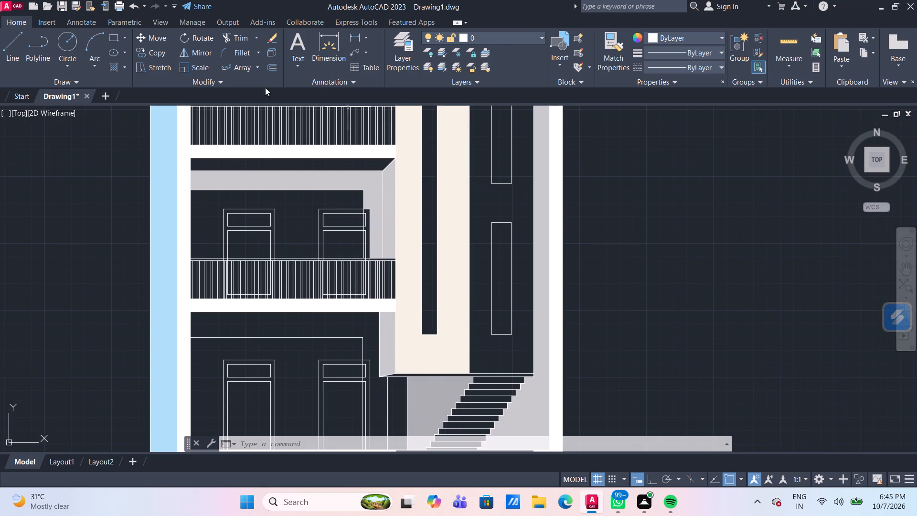
click(112, 69)
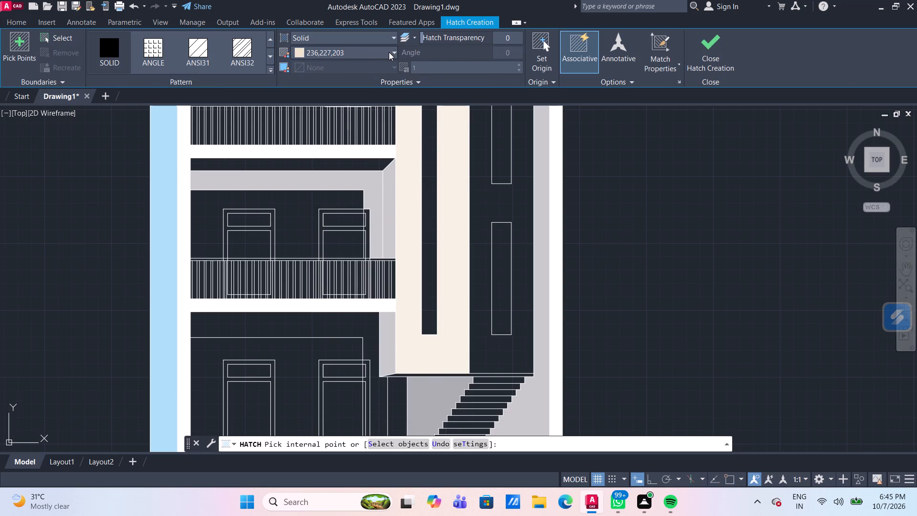
click(388, 52)
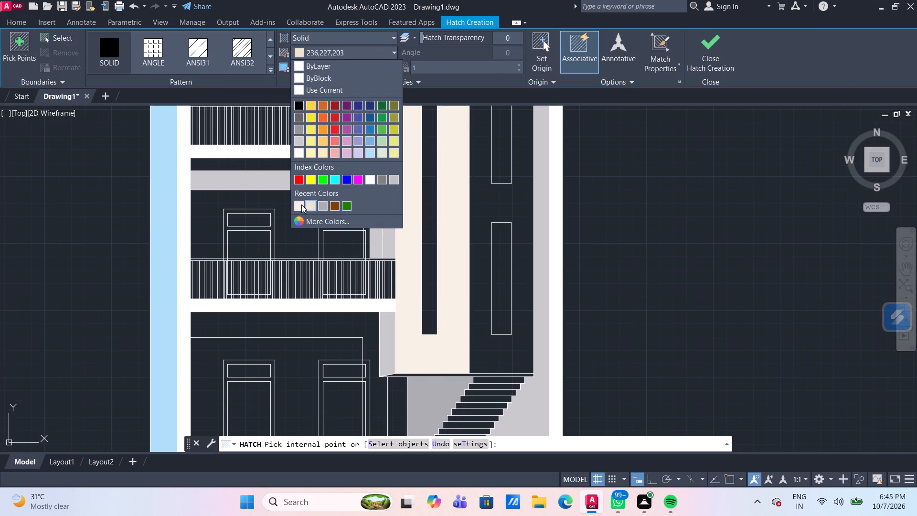
click(301, 205)
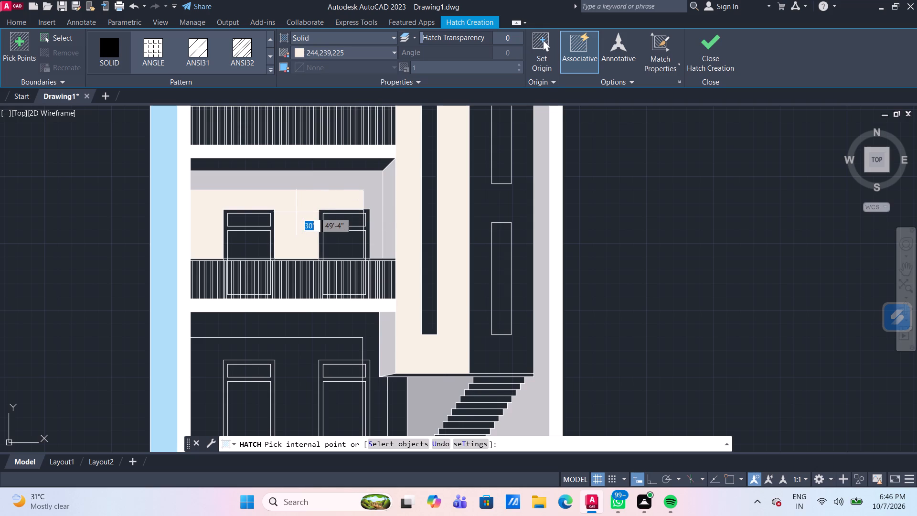
click(296, 212)
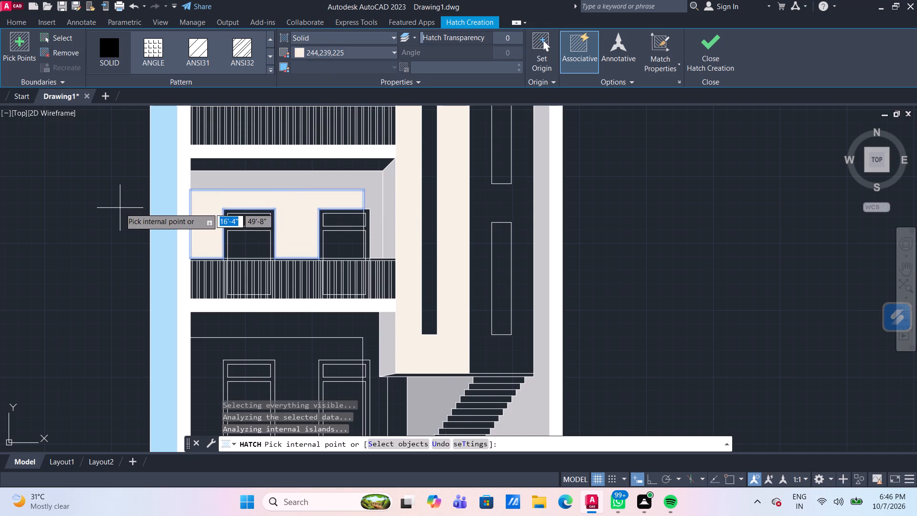
key(Return)
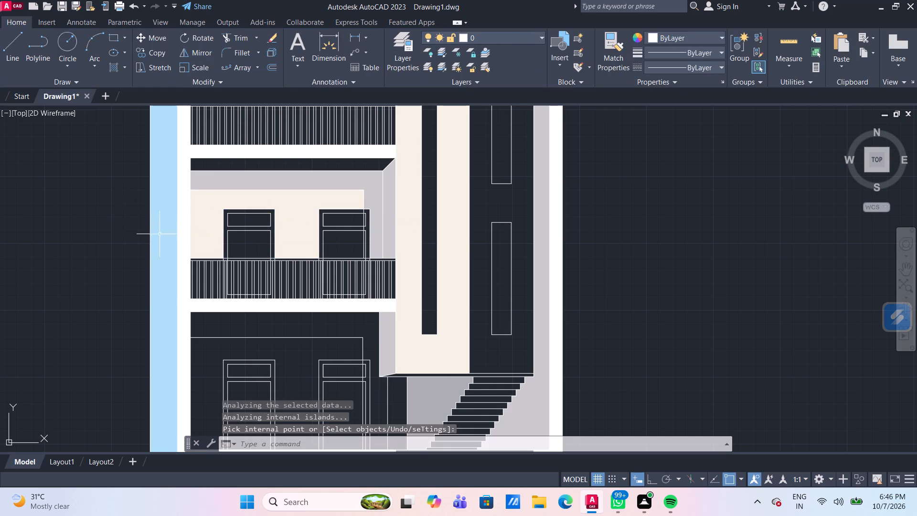
Hatch the two stacked narrow windows in the tower's unfilled panel with solid grey (147,149,152).
scroll(181, 250, down, 2)
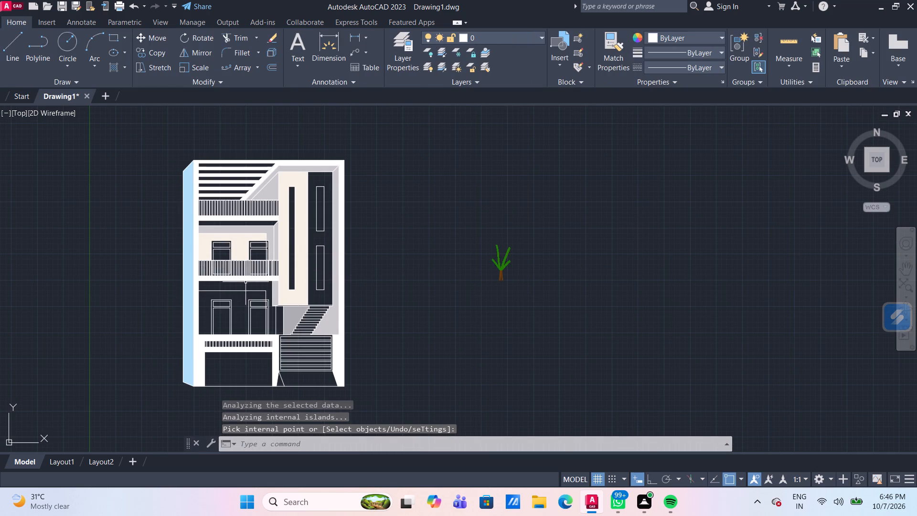
scroll(322, 215, up, 2)
scroll(322, 216, down, 2)
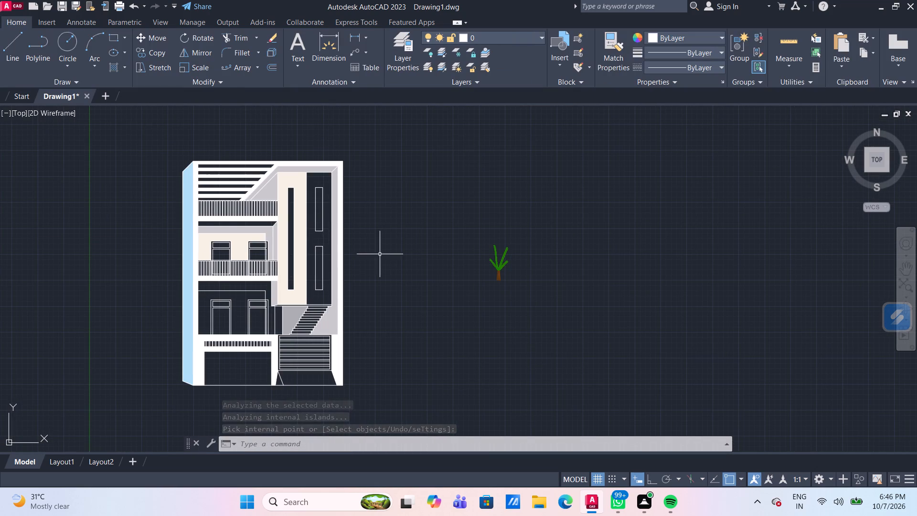
middle_drag(375, 255, 377, 247)
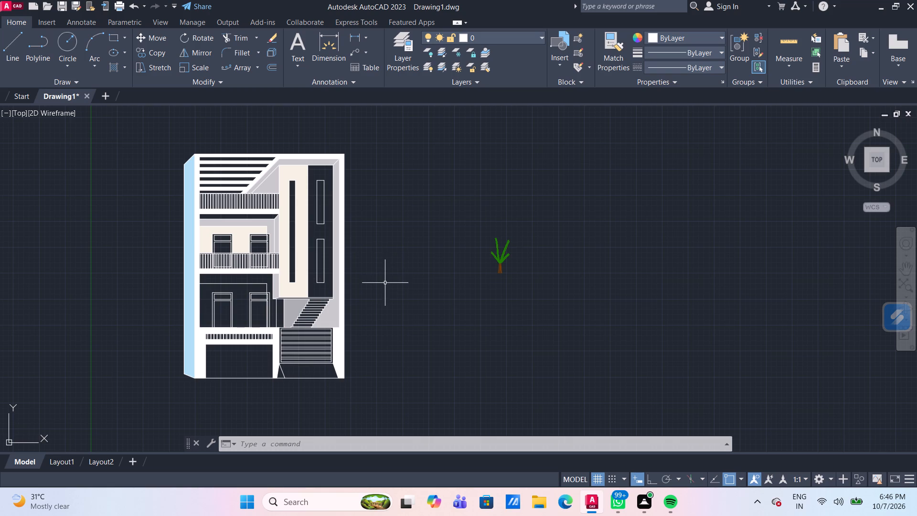
scroll(288, 246, up, 1)
middle_drag(291, 248, 287, 207)
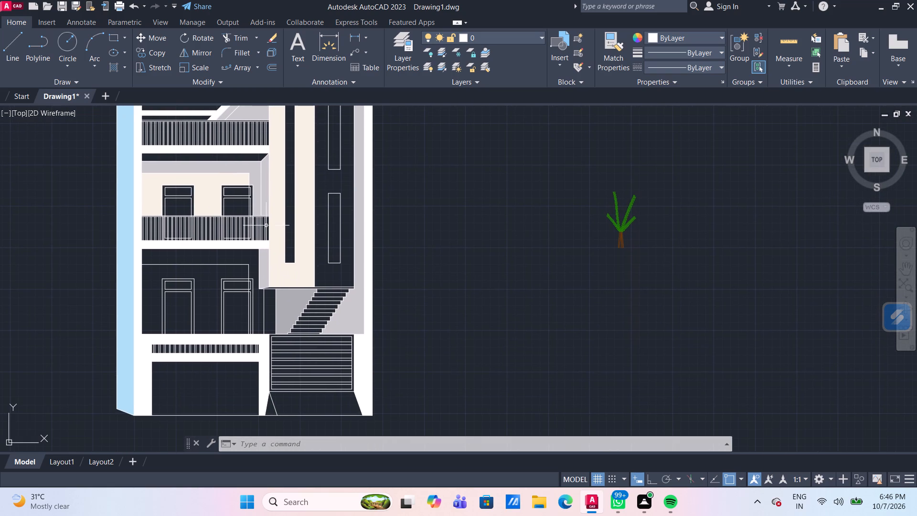
click(117, 66)
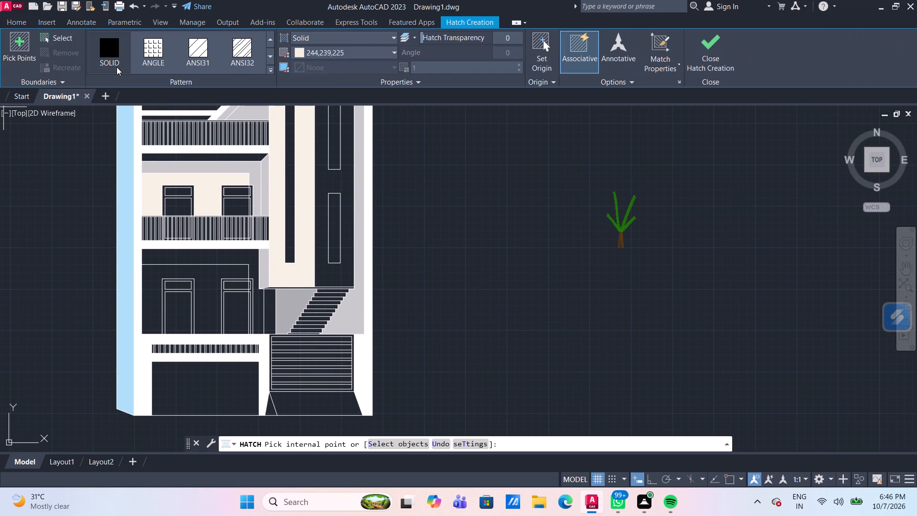
click(333, 54)
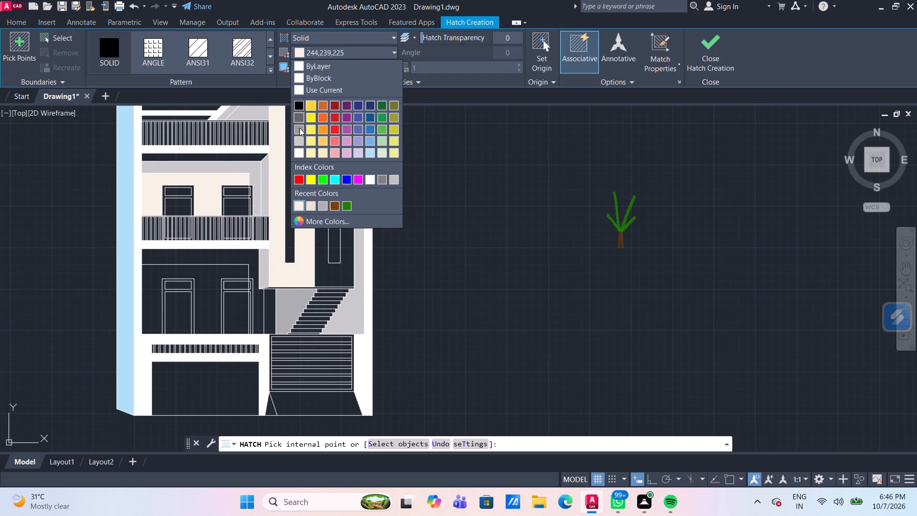
click(299, 130)
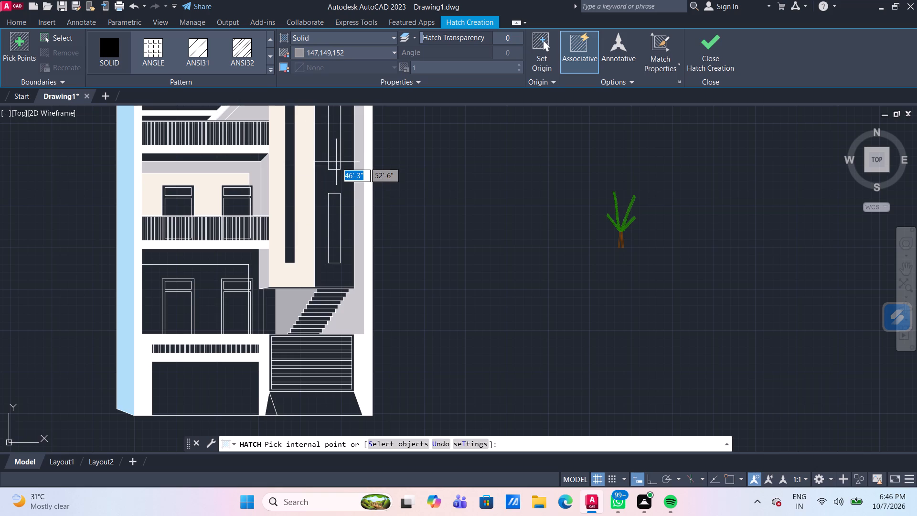
click(334, 154)
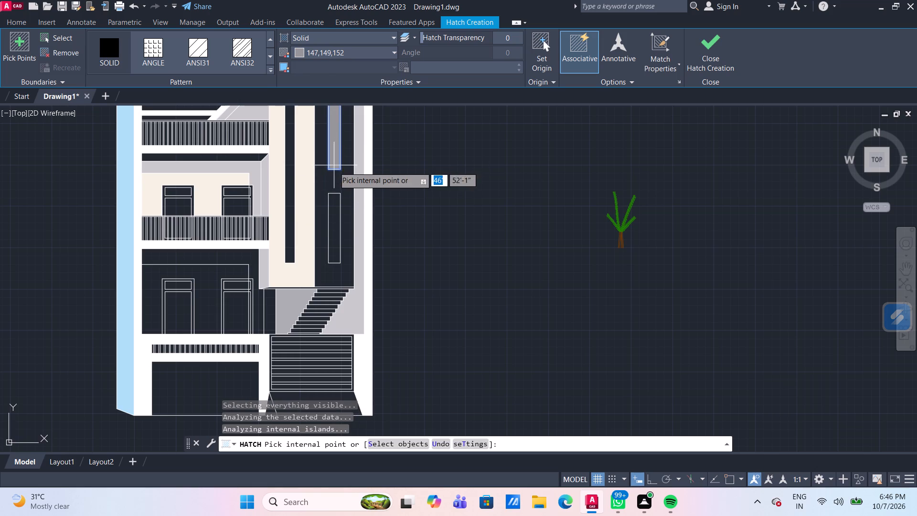
click(333, 212)
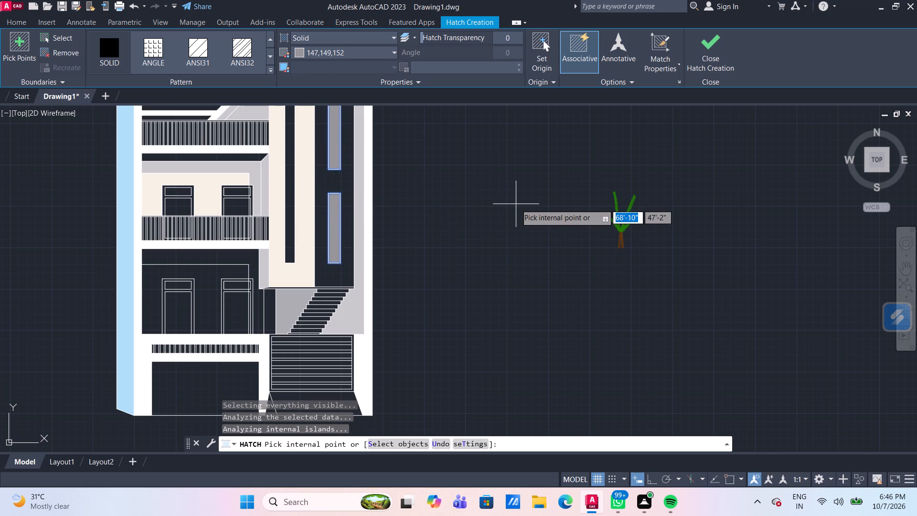
key(Return)
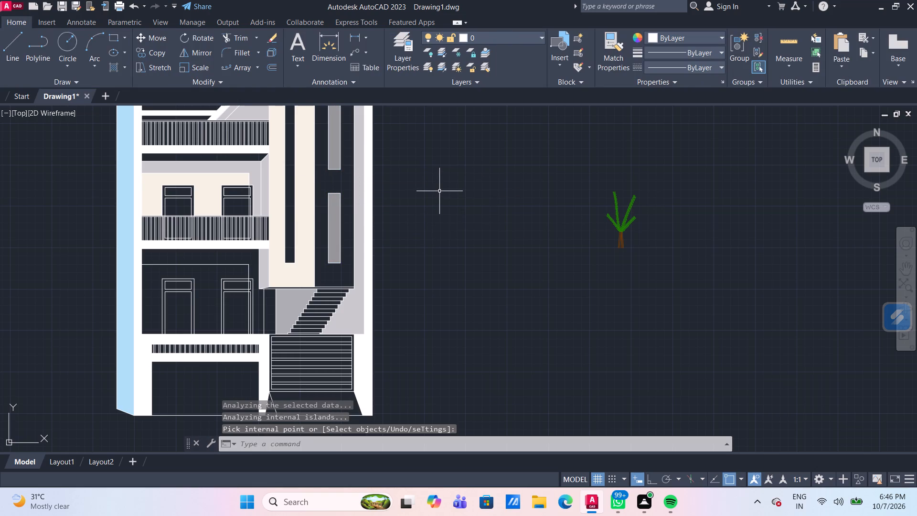
Recolour the hatch of the two stacked tower windows to dark blue-grey 88,104,111.
click(333, 154)
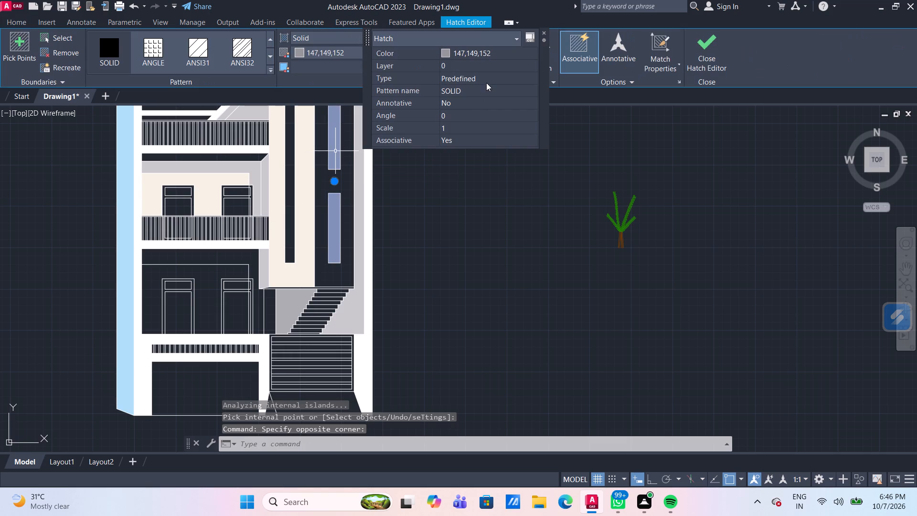
click(497, 51)
click(497, 49)
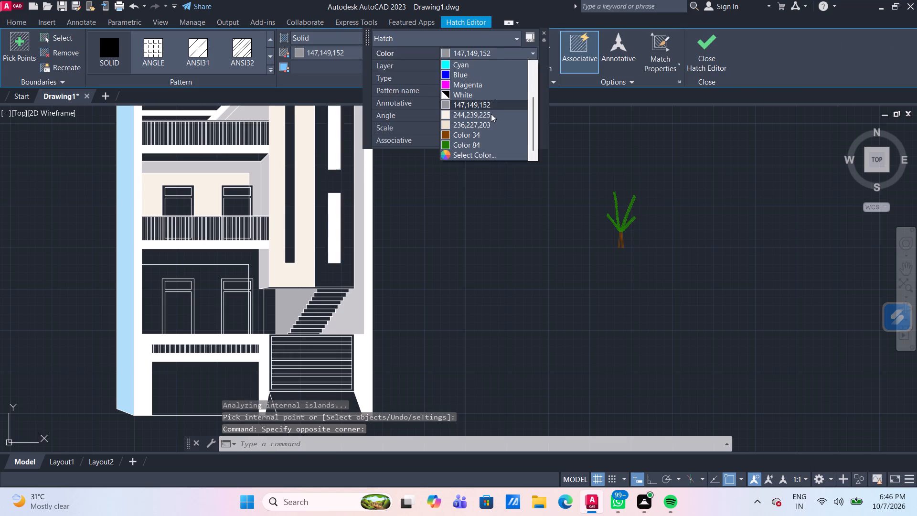
click(480, 154)
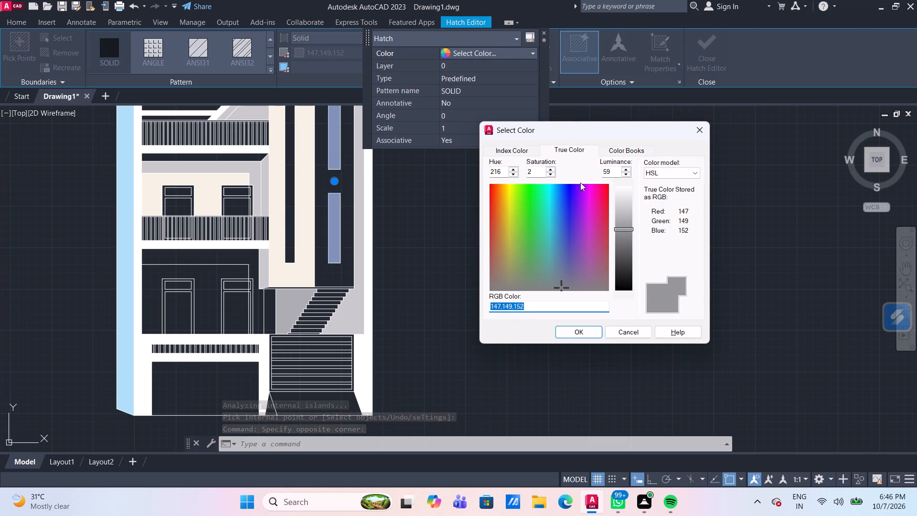
click(555, 277)
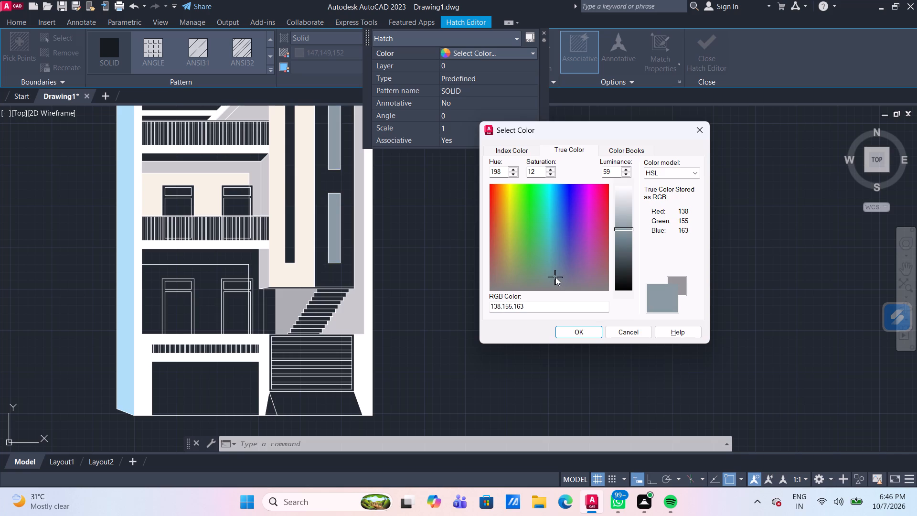
click(626, 249)
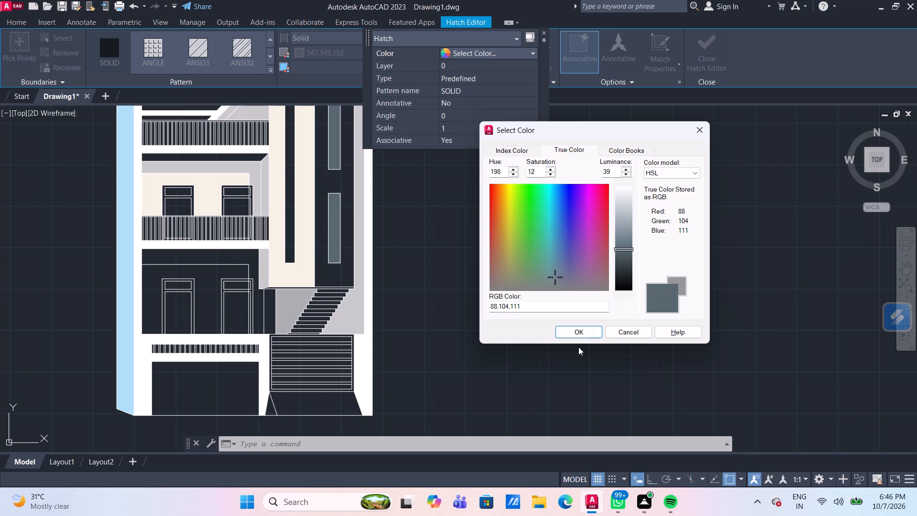
click(579, 331)
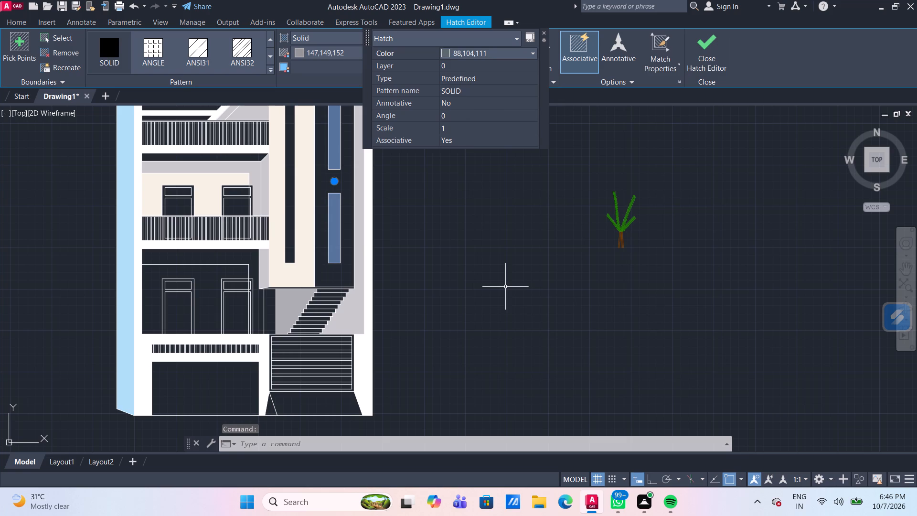
key(Escape)
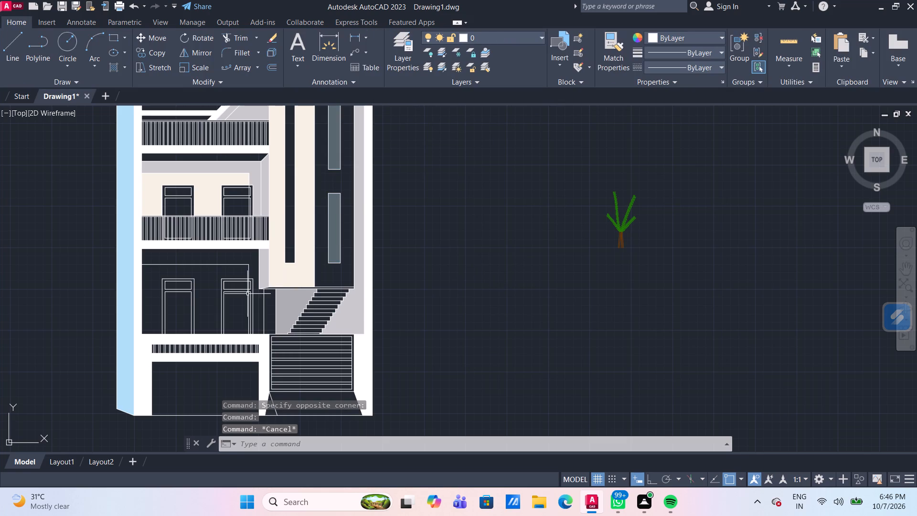
Fill the tall window slot in the cream tower panel with a solid dark blue-grey (88,104,111) hatch.
click(114, 69)
click(376, 52)
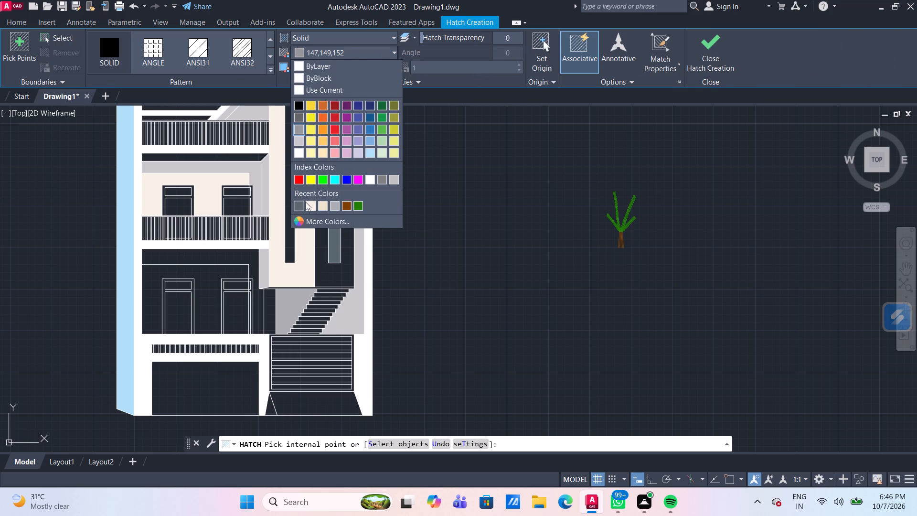
click(298, 203)
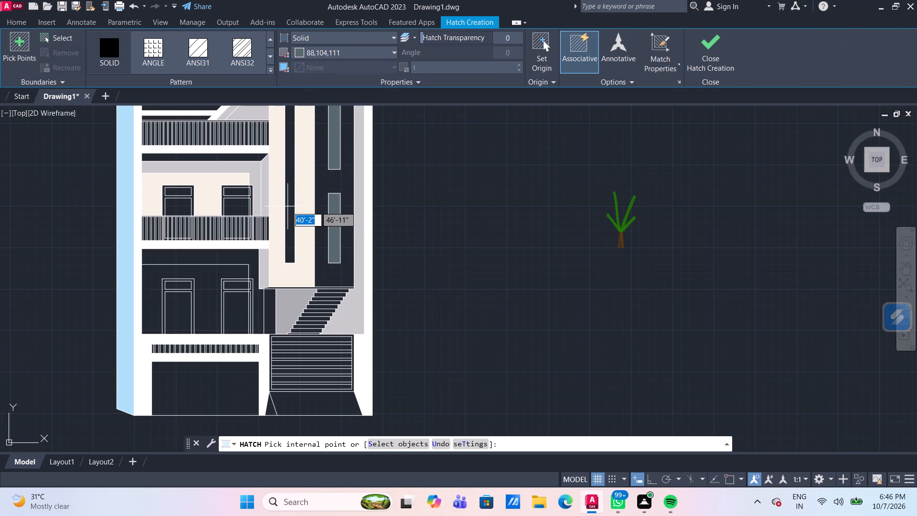
click(289, 207)
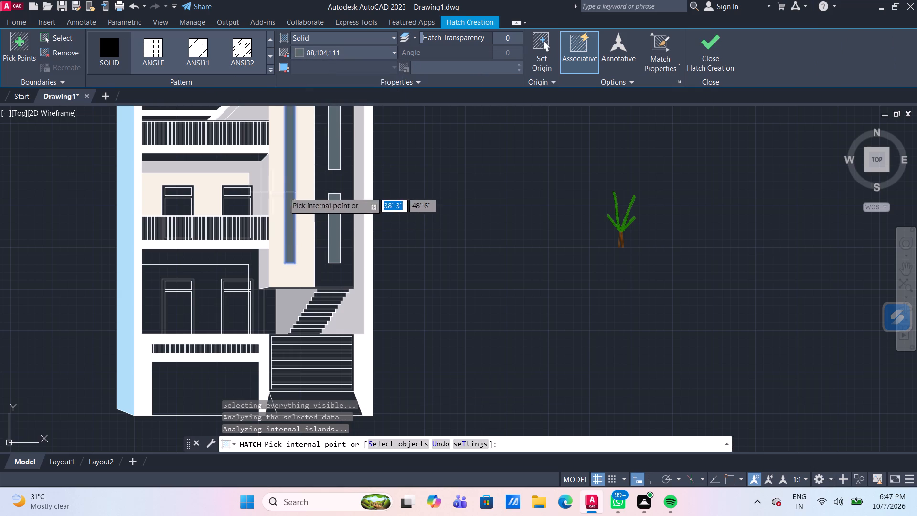
key(Return)
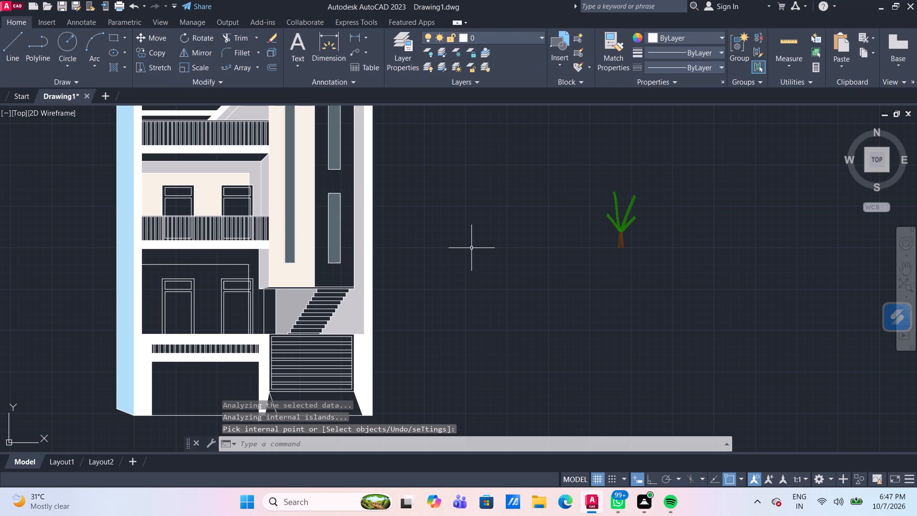
Hatch the upper and lower panels of the two doors beside the staircase in solid dark blue-grey (88,104,111).
scroll(471, 254, down, 1)
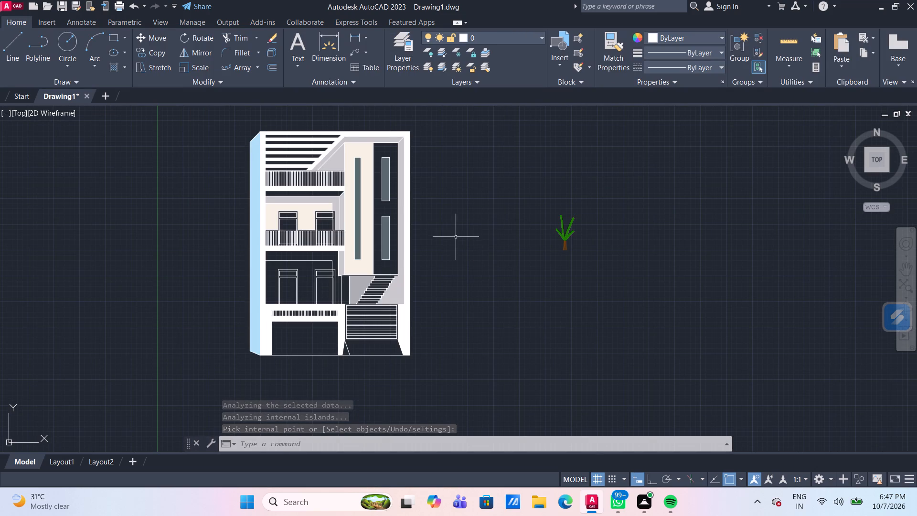
scroll(314, 285, up, 1)
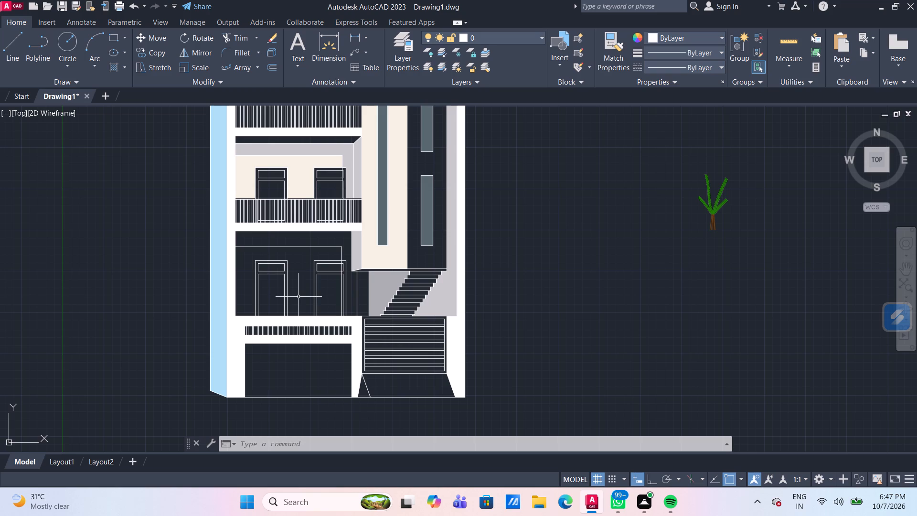
click(116, 69)
click(343, 49)
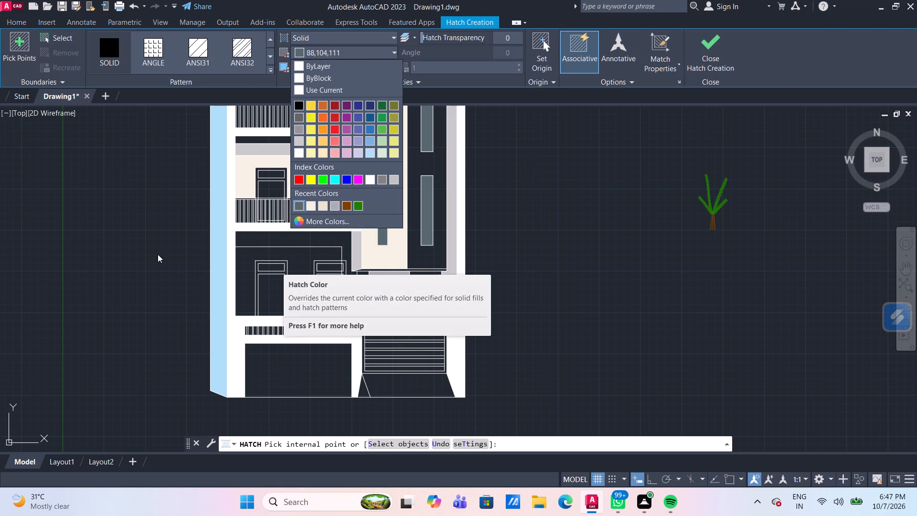
click(107, 47)
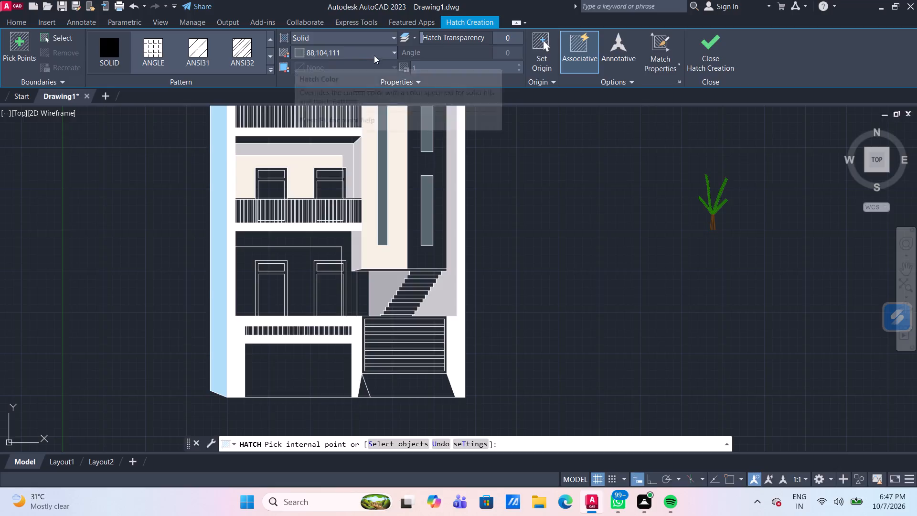
scroll(265, 340, up, 3)
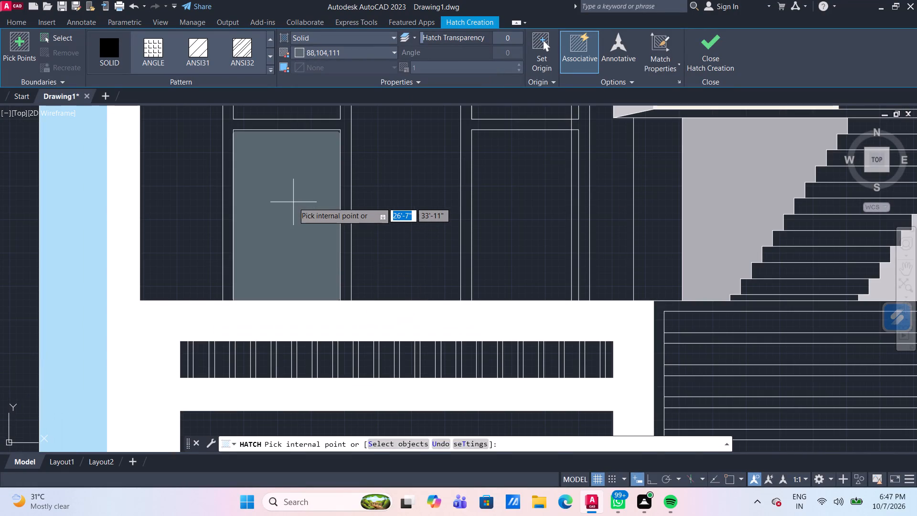
click(293, 202)
scroll(295, 205, down, 2)
scroll(403, 188, up, 2)
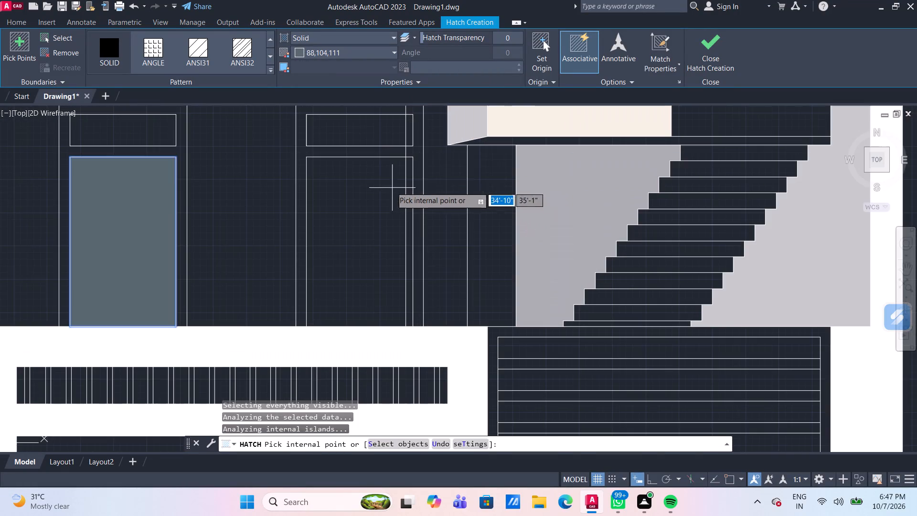
click(138, 133)
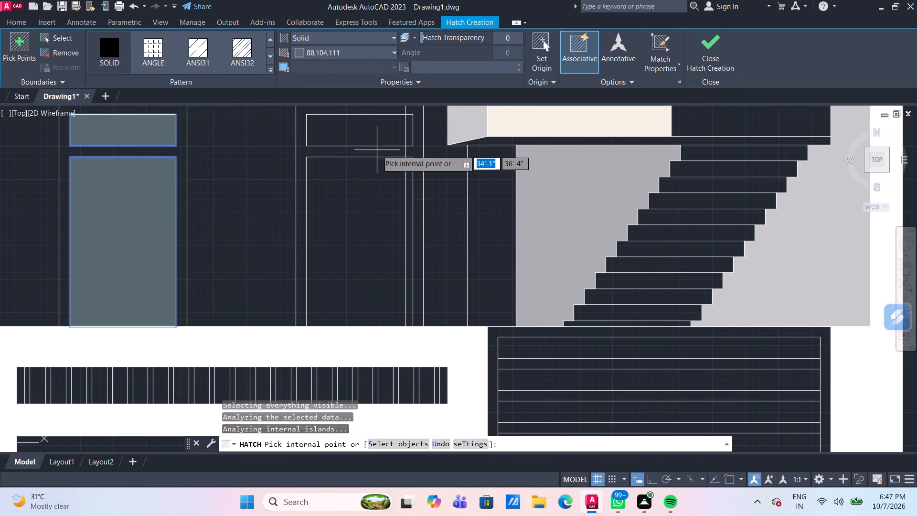
click(379, 131)
click(359, 227)
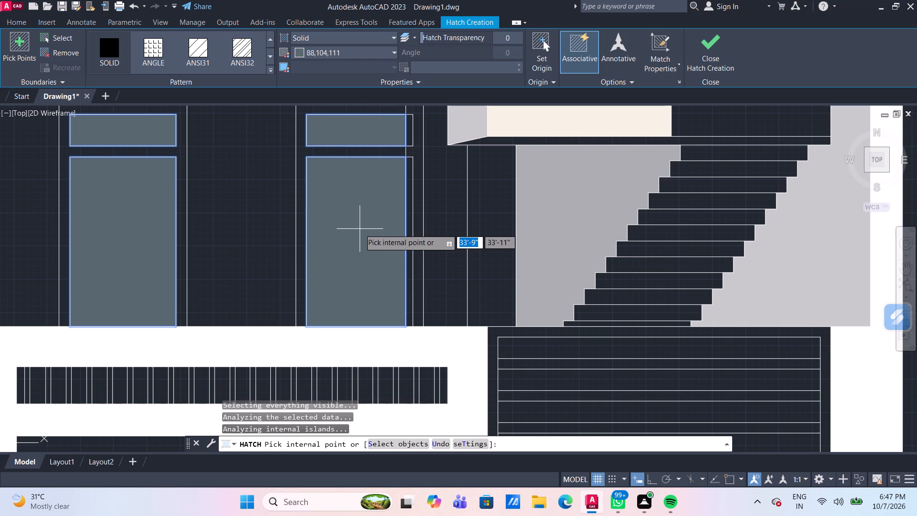
Hatch the panels of the two doors behind the middle balcony, above its railing, in the same solid 88,104,111.
scroll(360, 229, down, 3)
scroll(320, 110, up, 1)
middle_drag(292, 135, 273, 227)
scroll(281, 208, up, 1)
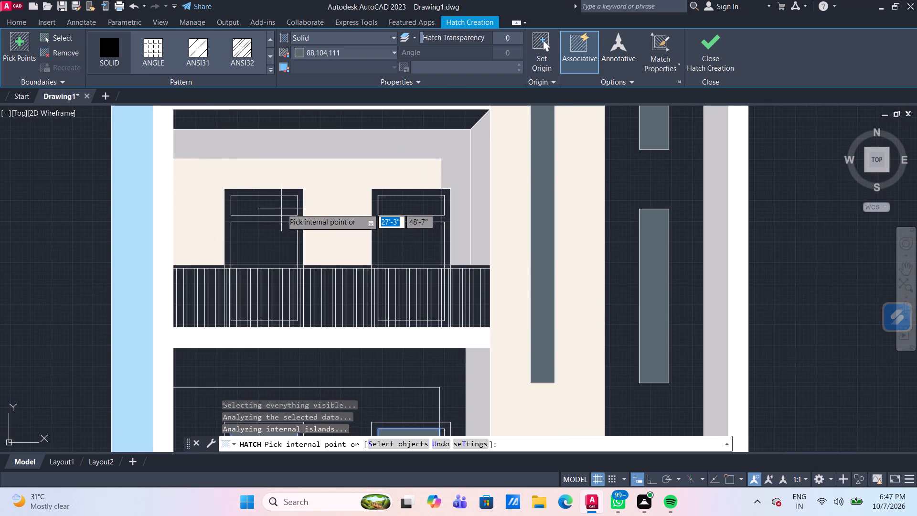
click(281, 208)
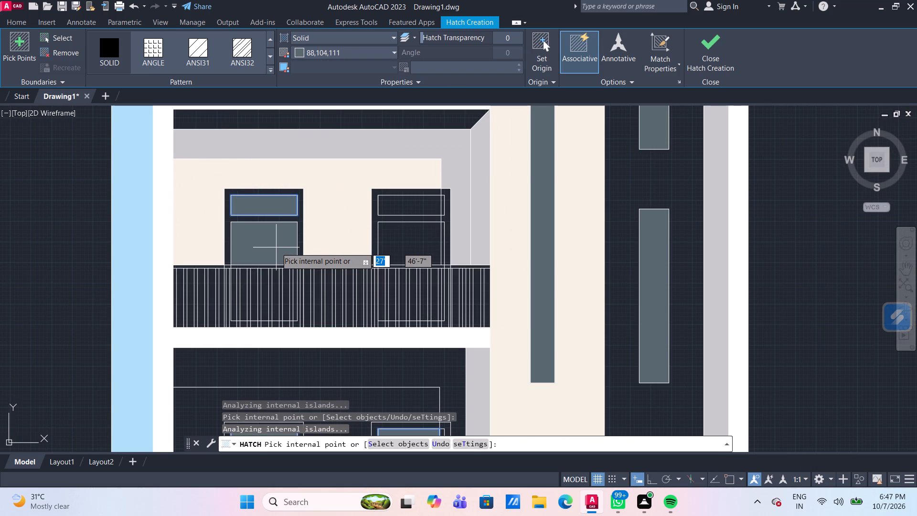
click(276, 247)
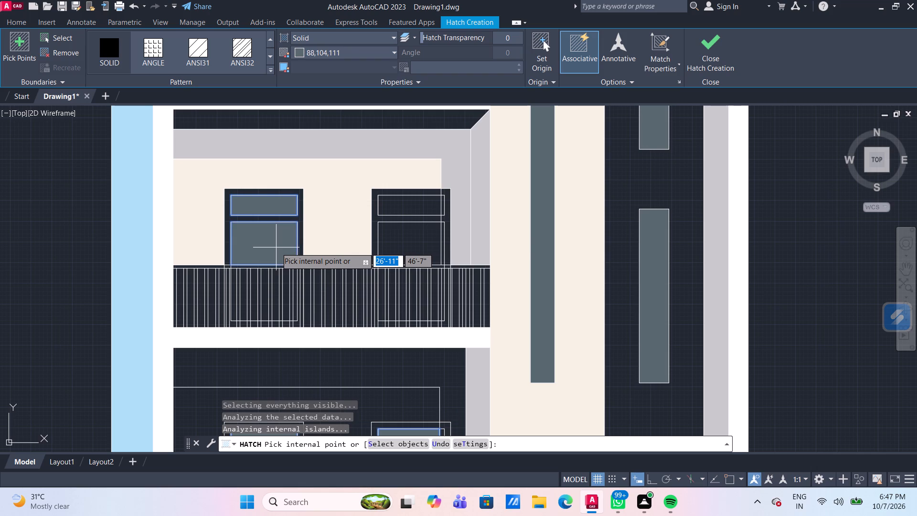
click(406, 208)
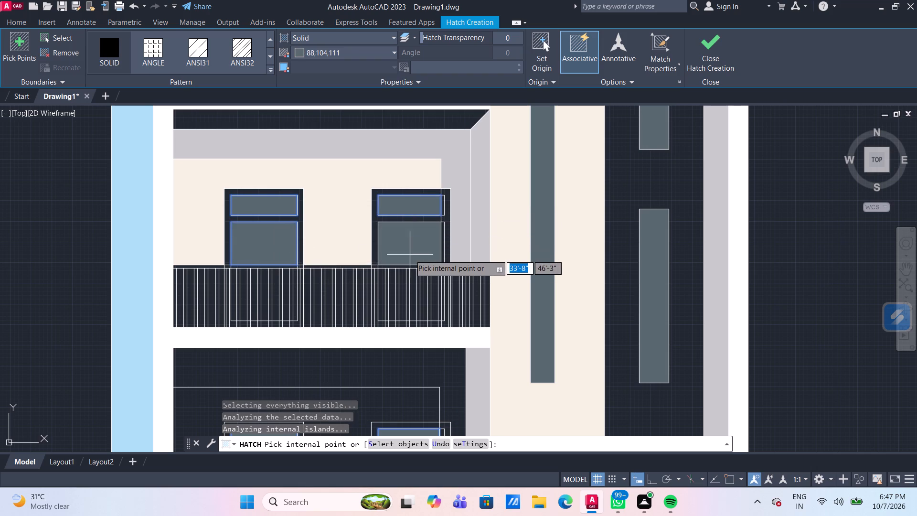
click(411, 249)
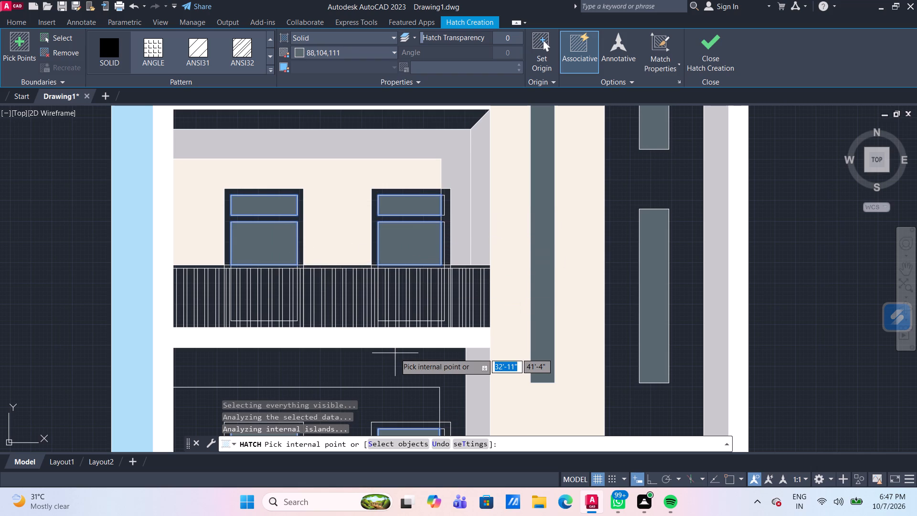
scroll(404, 357, down, 1)
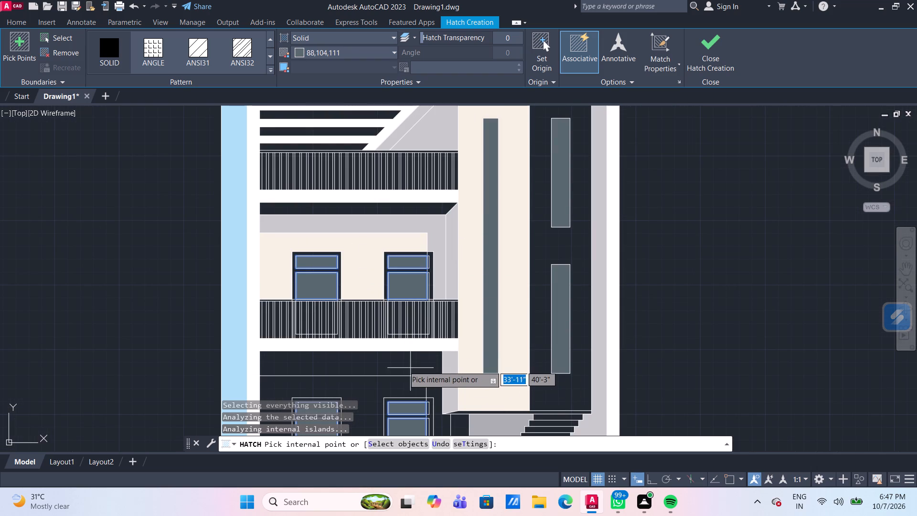
middle_drag(398, 352, 385, 292)
key(Escape)
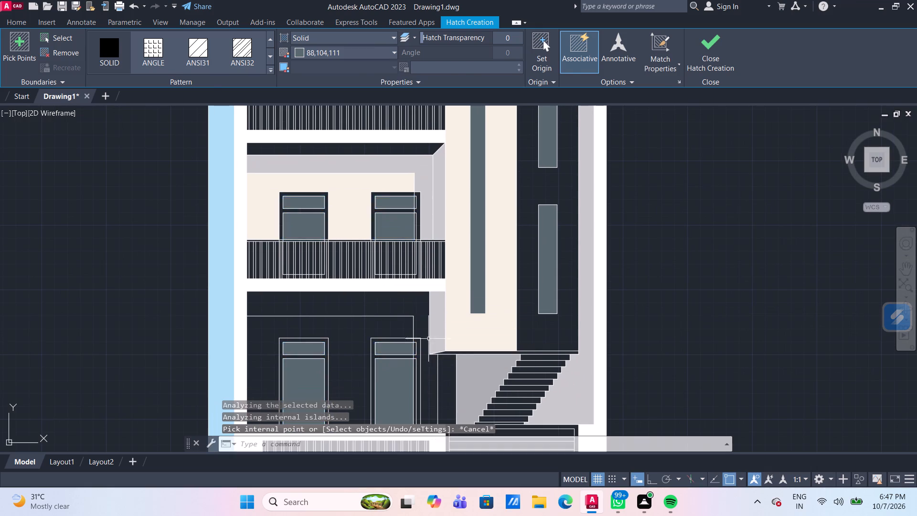
Draw a short horizontal line across the unfilled strip of the lower panel on the door nearest the staircase.
scroll(405, 389, up, 2)
middle_drag(457, 376, 420, 305)
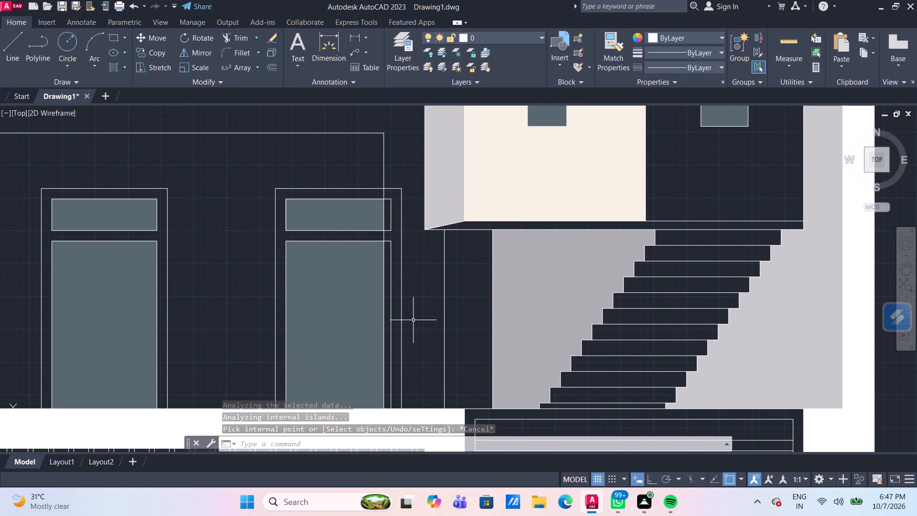
scroll(420, 320, down, 1)
middle_drag(420, 319, 395, 253)
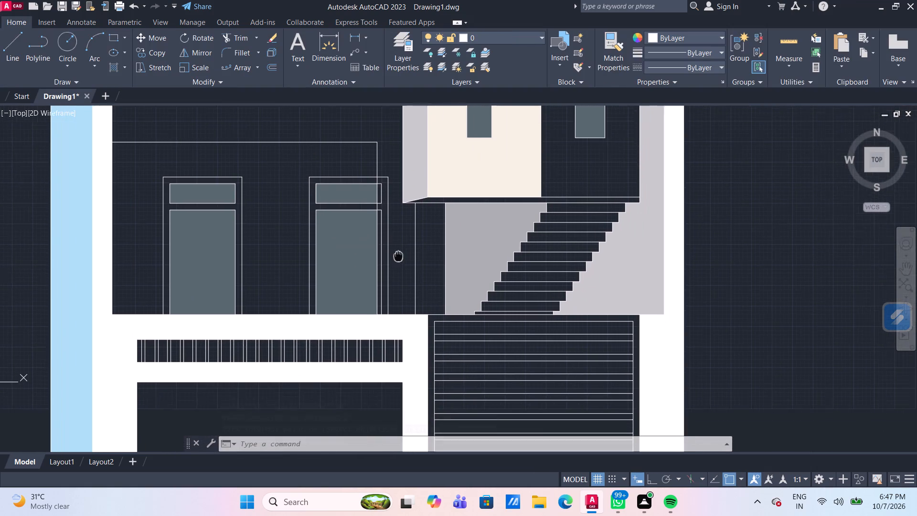
scroll(375, 250, up, 1)
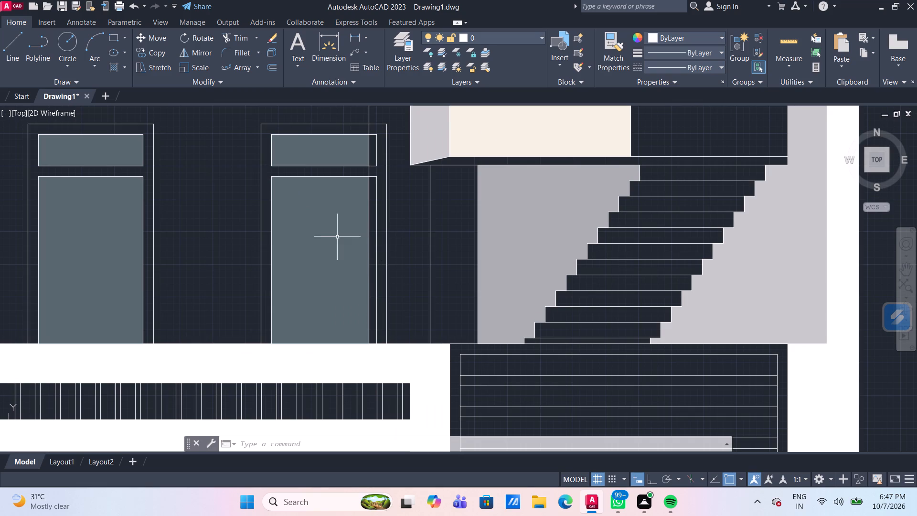
key(l)
key(Return)
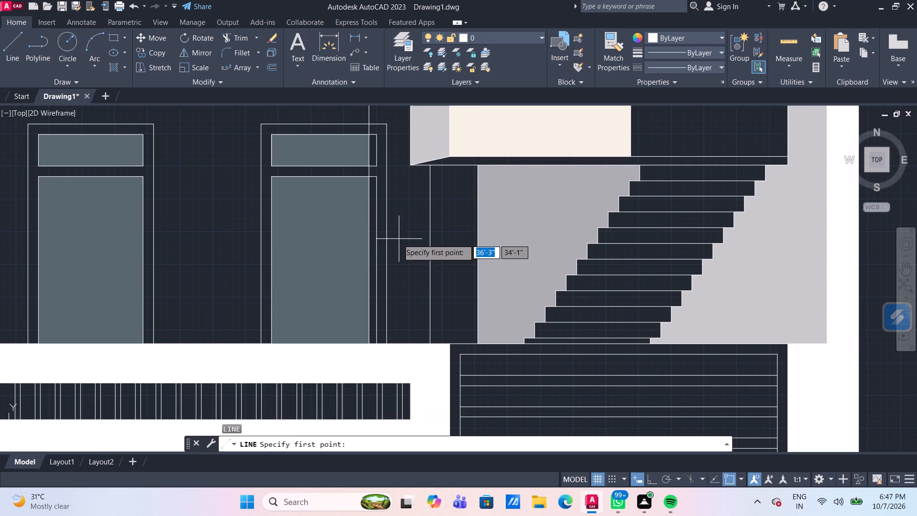
click(368, 220)
click(379, 220)
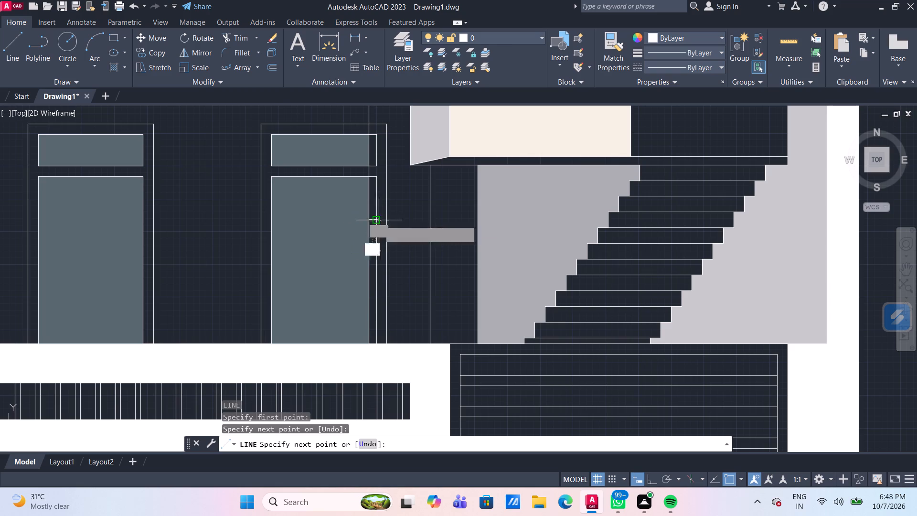
key(Escape)
Trim the vertical wall line crossing that door's lower panel, removing the part below the short horizontal line.
scroll(388, 240, up, 1)
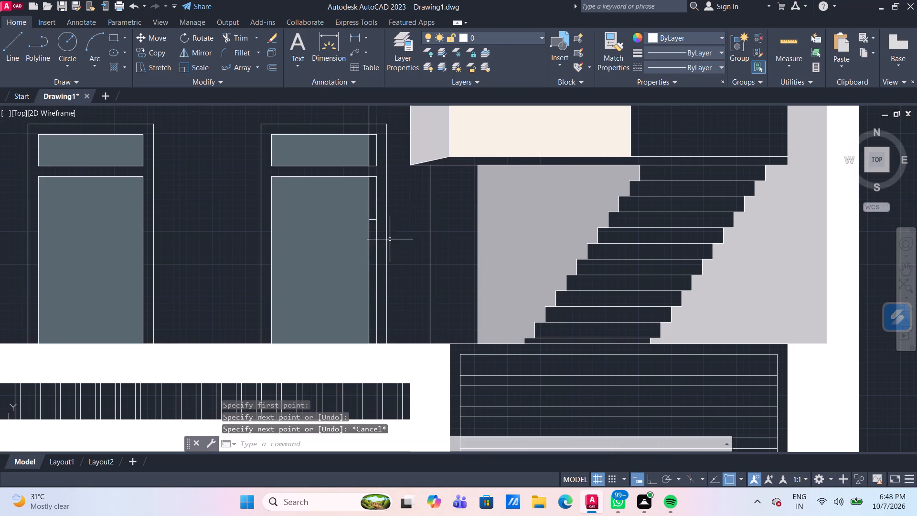
text(tr)
key(Return)
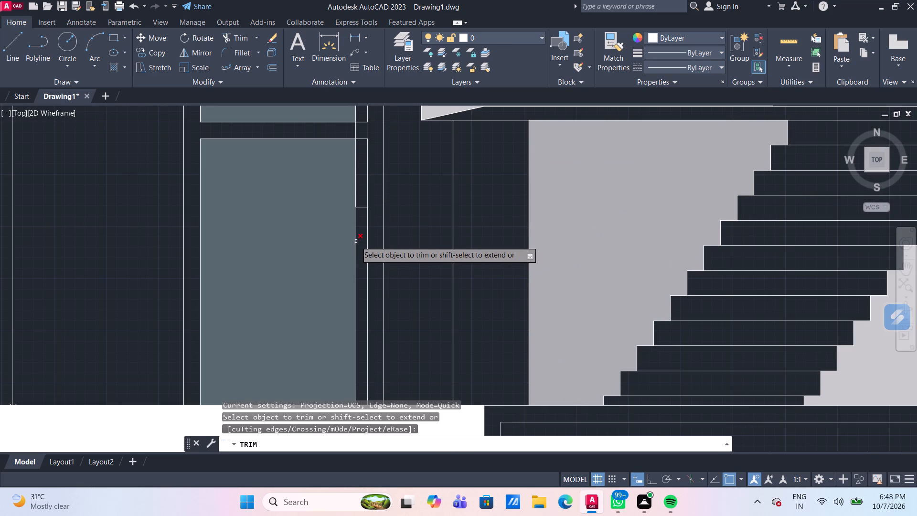
click(356, 241)
key(Escape)
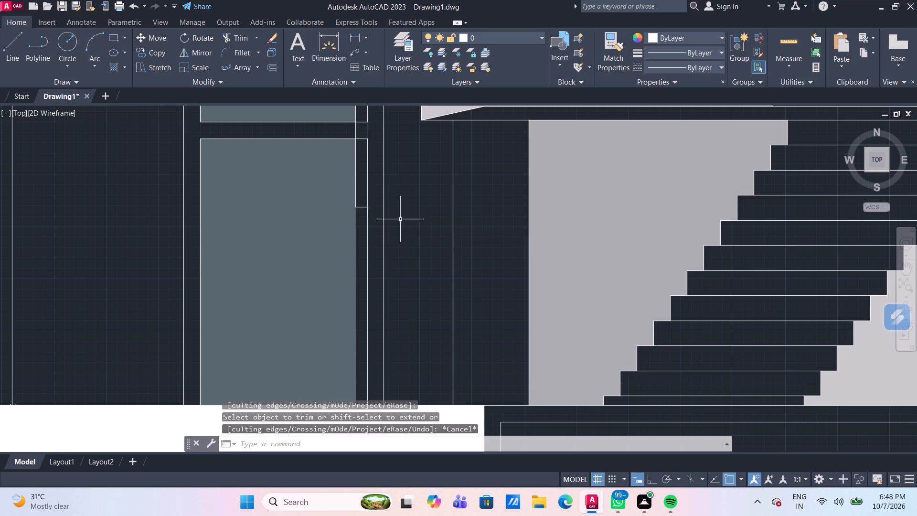
Hatch the unfilled strip of the door's lower panel below the short line in solid 88,104,111.
click(114, 64)
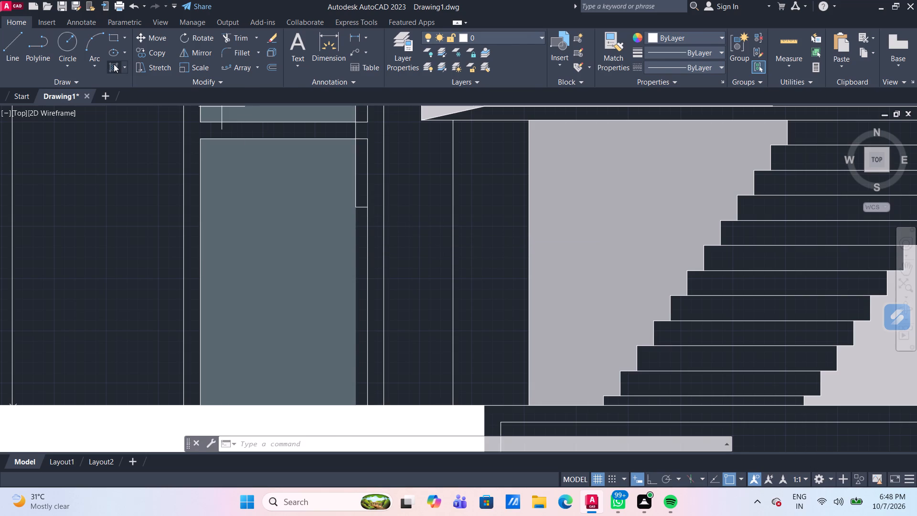
click(363, 231)
key(Escape)
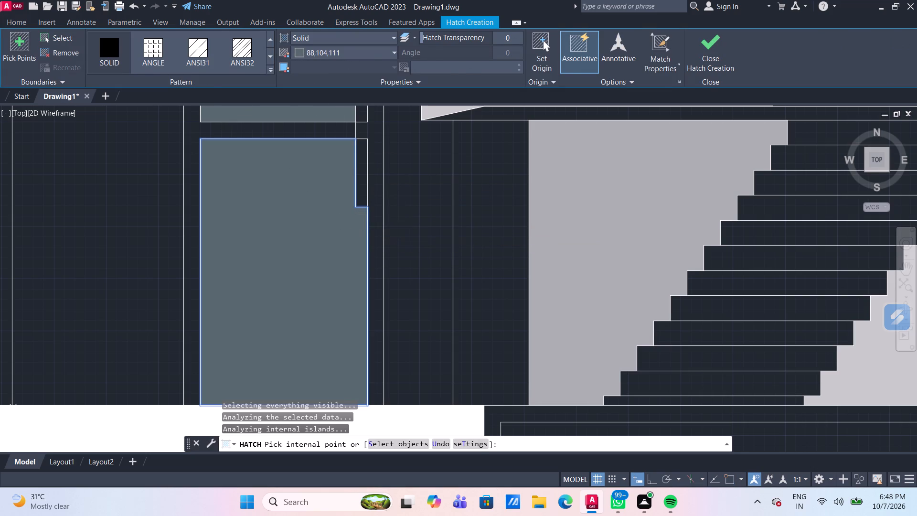
scroll(399, 225, down, 1)
scroll(393, 215, up, 1)
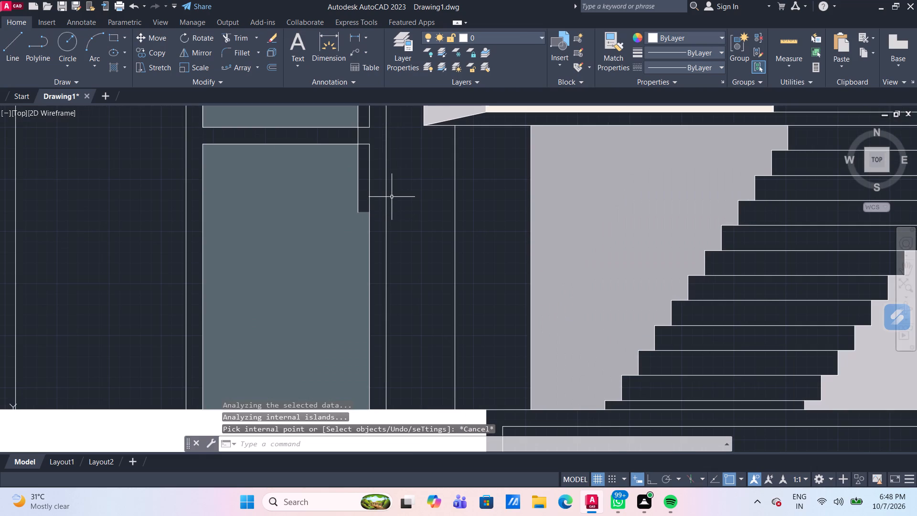
Examine the door panel fills and the remaining unfilled areas across the elevation and around the staircase doors.
scroll(394, 196, down, 2)
scroll(387, 170, up, 1)
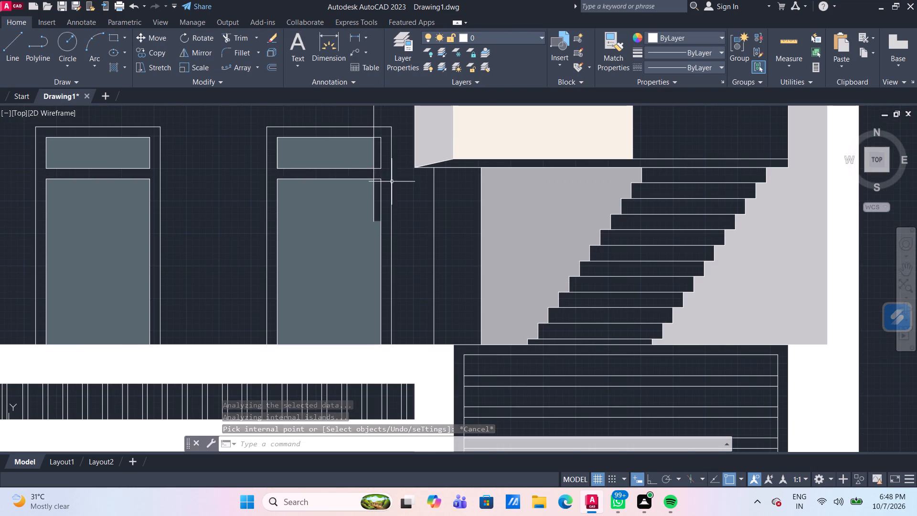
scroll(359, 189, down, 2)
middle_drag(285, 179, 247, 253)
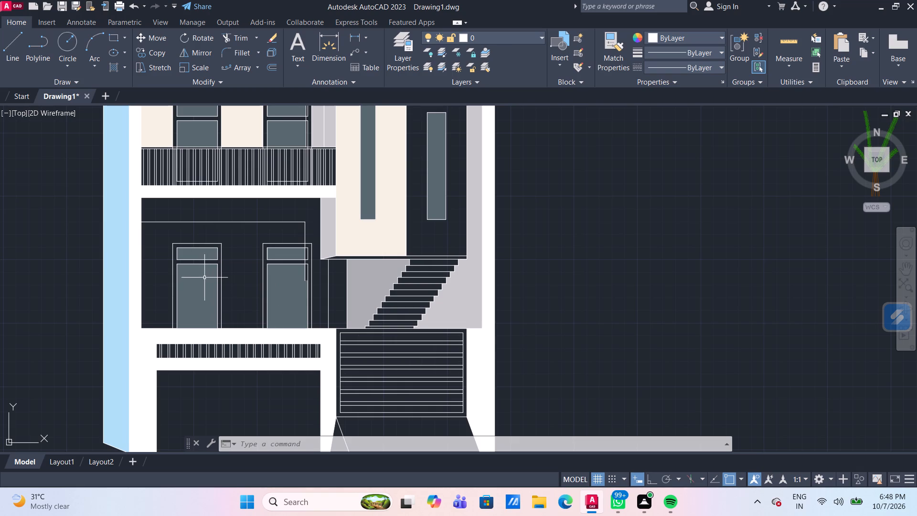
scroll(248, 256, down, 2)
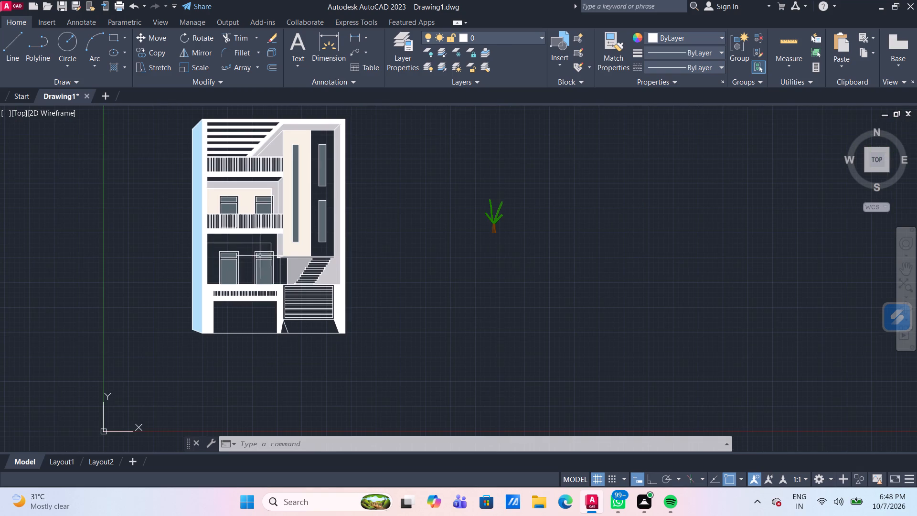
scroll(266, 133, up, 1)
scroll(247, 212, up, 1)
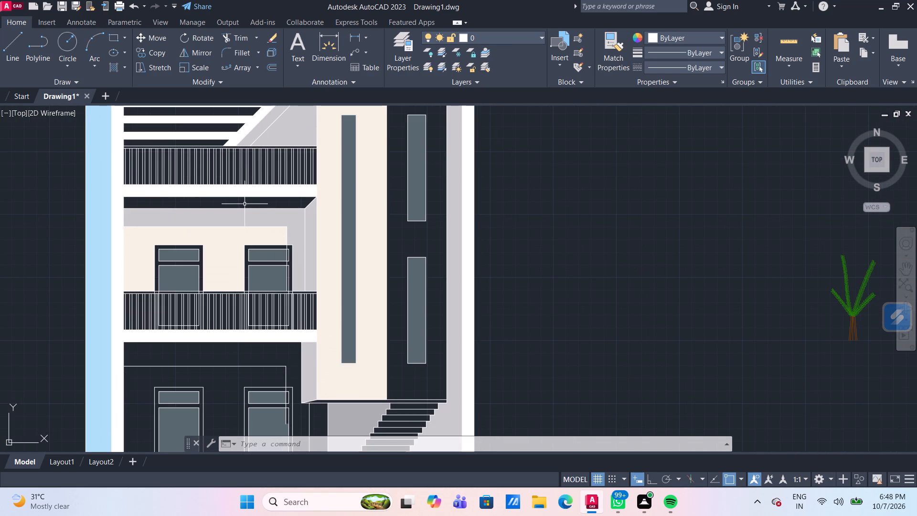
scroll(252, 220, down, 1)
scroll(235, 334, up, 1)
middle_drag(234, 330, 207, 269)
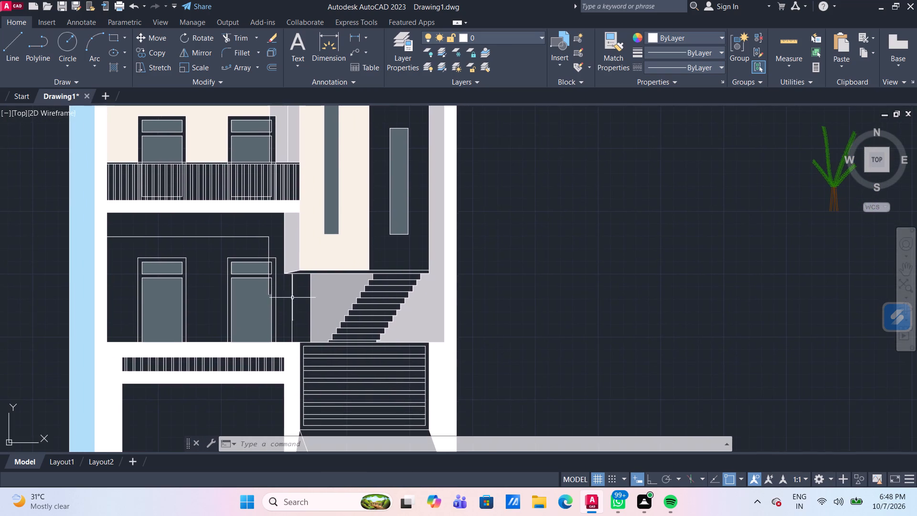
scroll(324, 301, up, 1)
scroll(256, 273, up, 1)
middle_drag(252, 292, 254, 280)
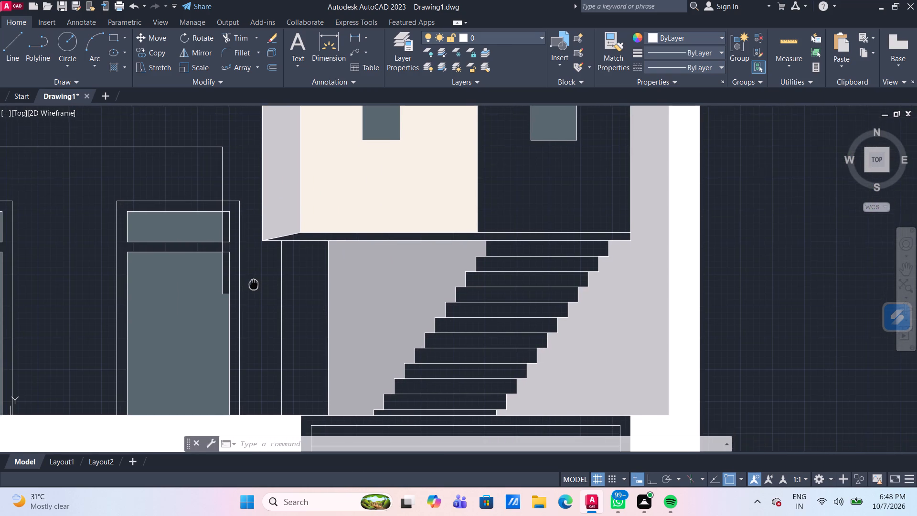
middle_drag(254, 280, 255, 279)
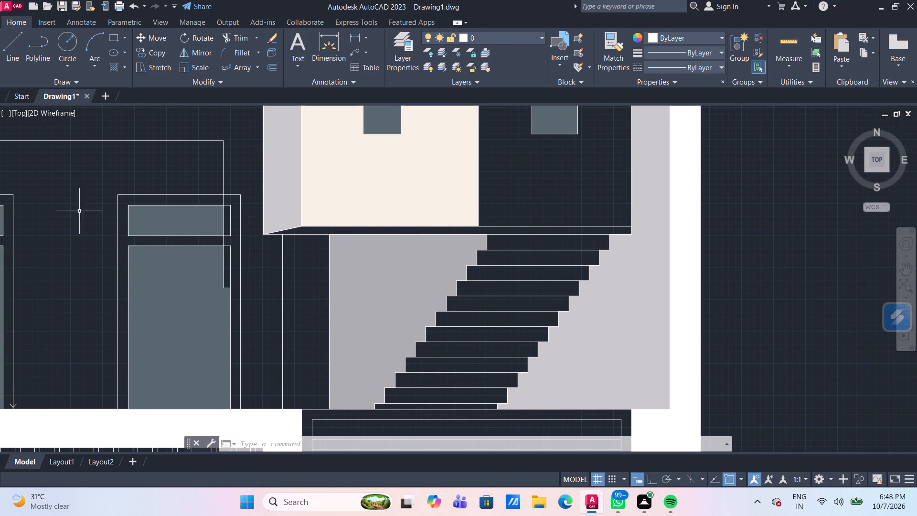
With ortho on, draw a 1' horizontal line from the lower end of the wall line in the door panel nearest the staircase, heading towards the stairs.
click(15, 43)
scroll(234, 285, up, 2)
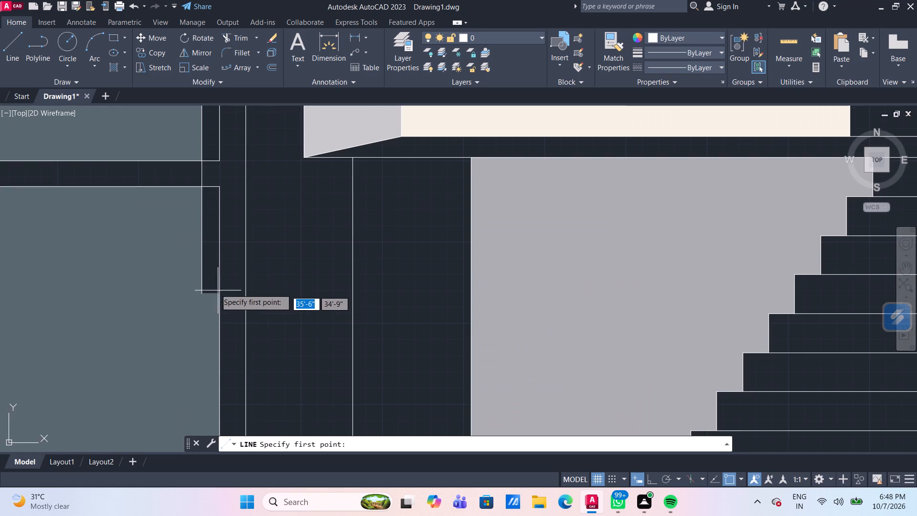
click(199, 293)
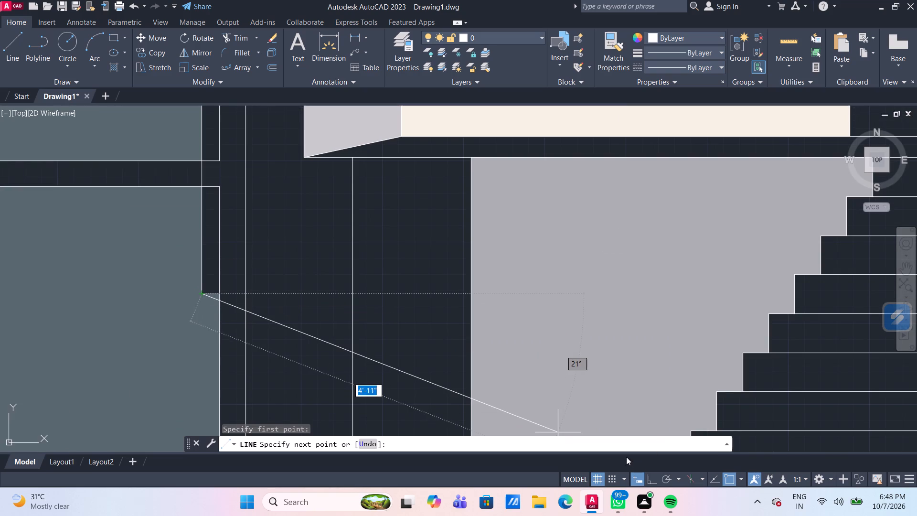
click(648, 479)
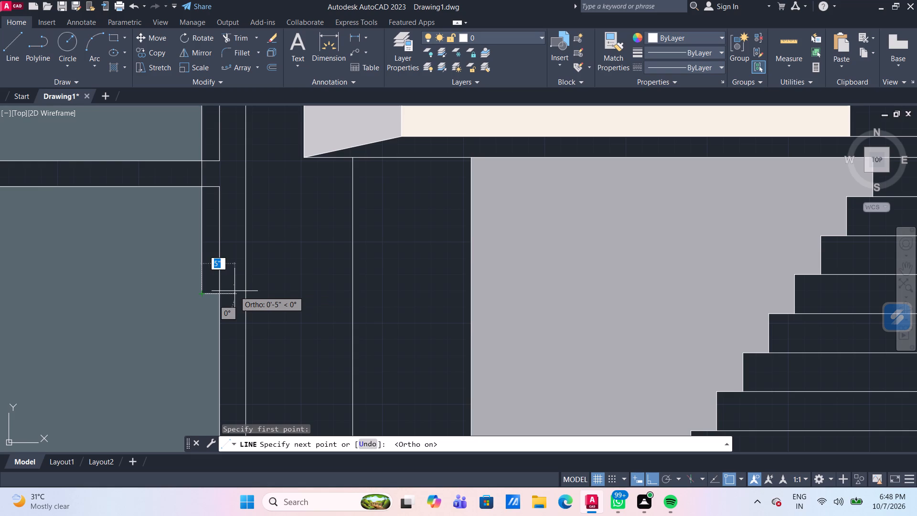
text(6")
key(Return)
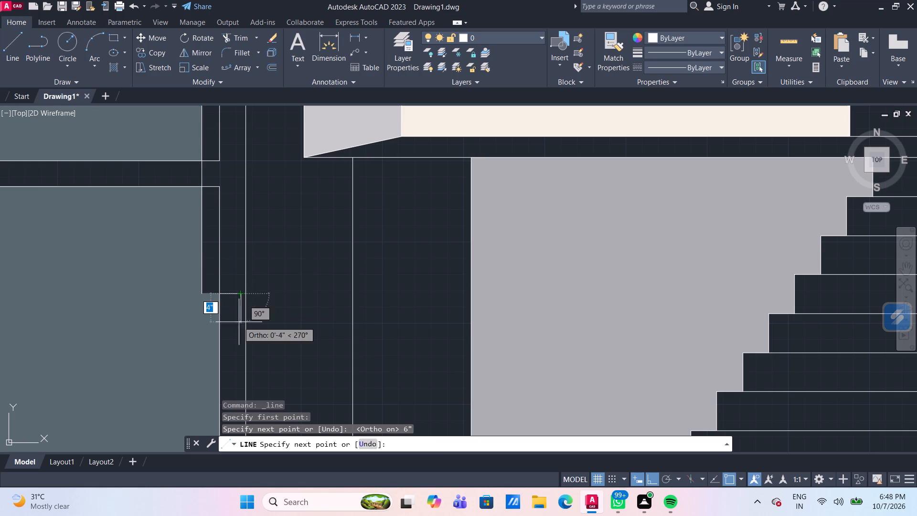
scroll(235, 345, down, 1)
middle_drag(234, 343, 239, 274)
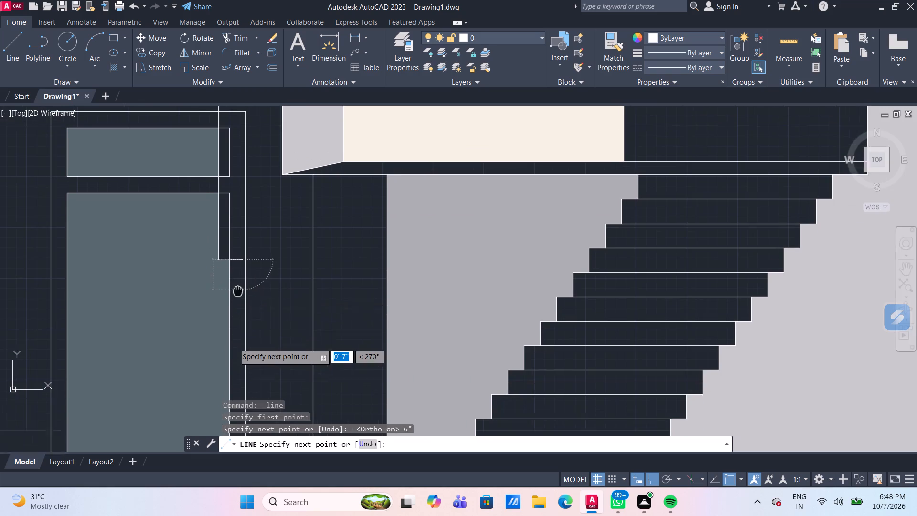
middle_drag(239, 274, 236, 258)
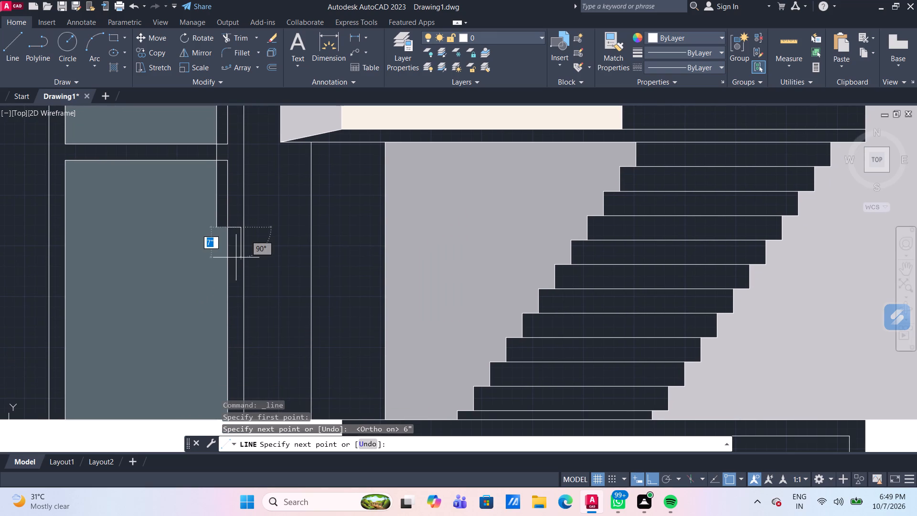
key(ctrl+z)
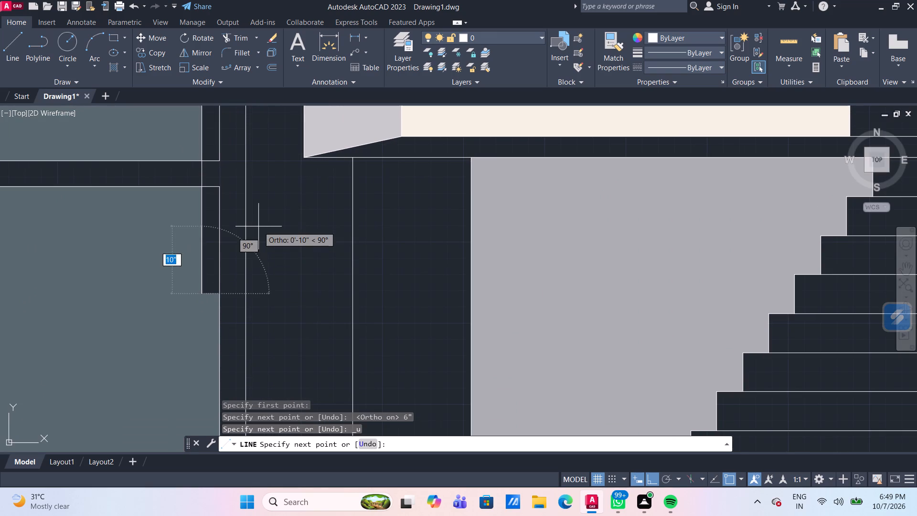
text(1')
key(Return)
scroll(305, 356, down, 2)
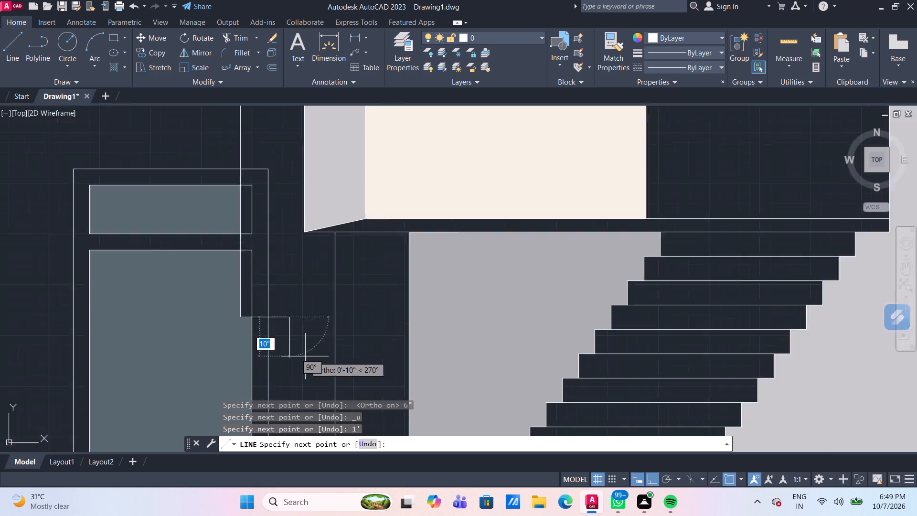
middle_drag(305, 355, 287, 218)
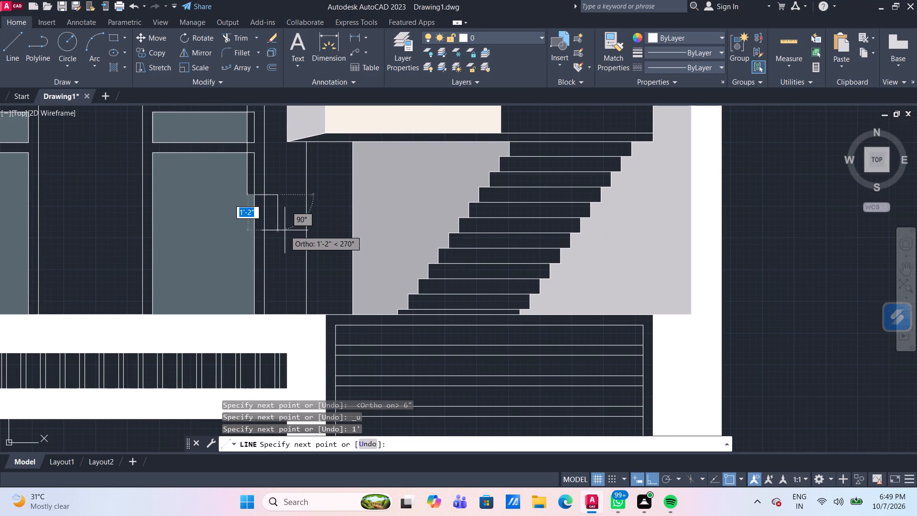
Continue the line as a descending stair profile with three steps, each 6" down and 4" across towards the staircase.
text(6")
key(Return)
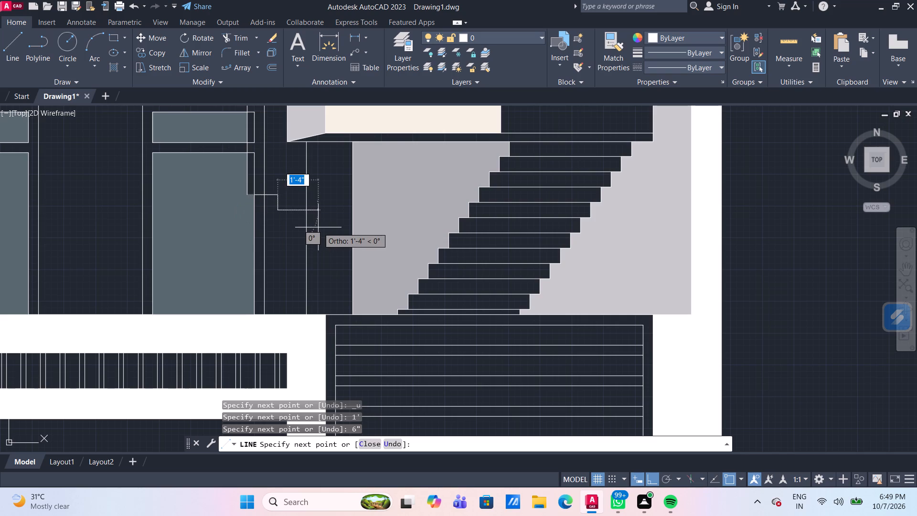
text(4")
key(Return)
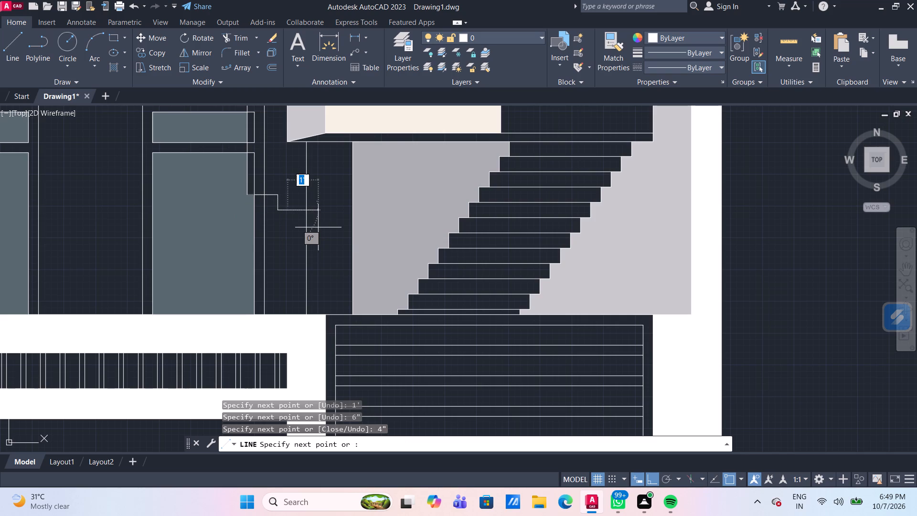
text(6")
key(Return)
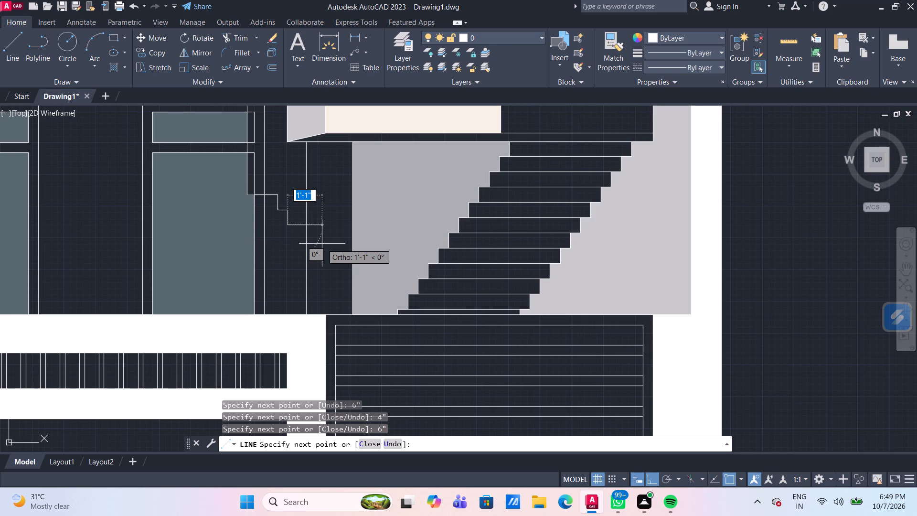
text(4")
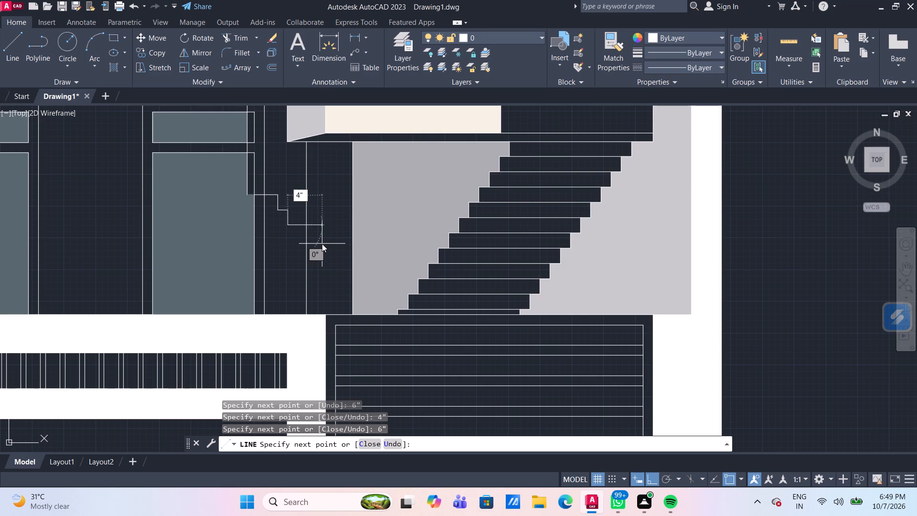
key(Return)
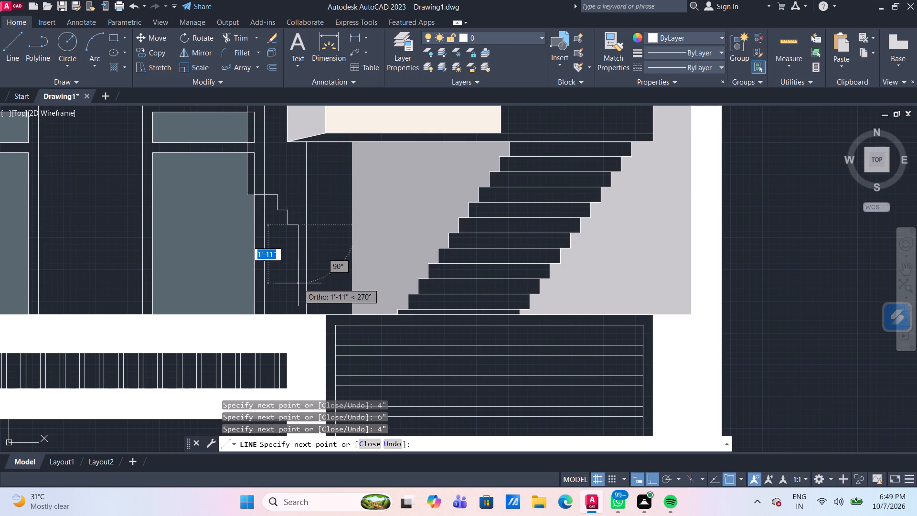
key(6)
key(shift+quotedbl)
key(Return)
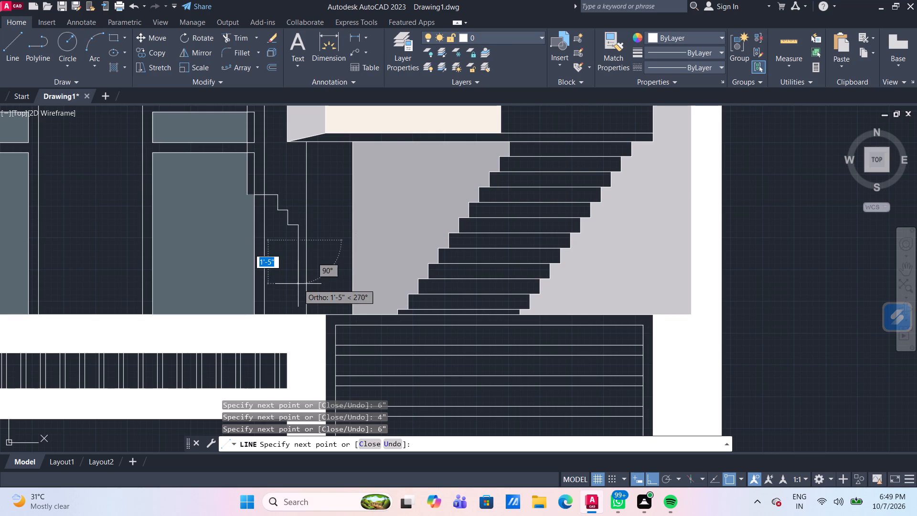
text(4")
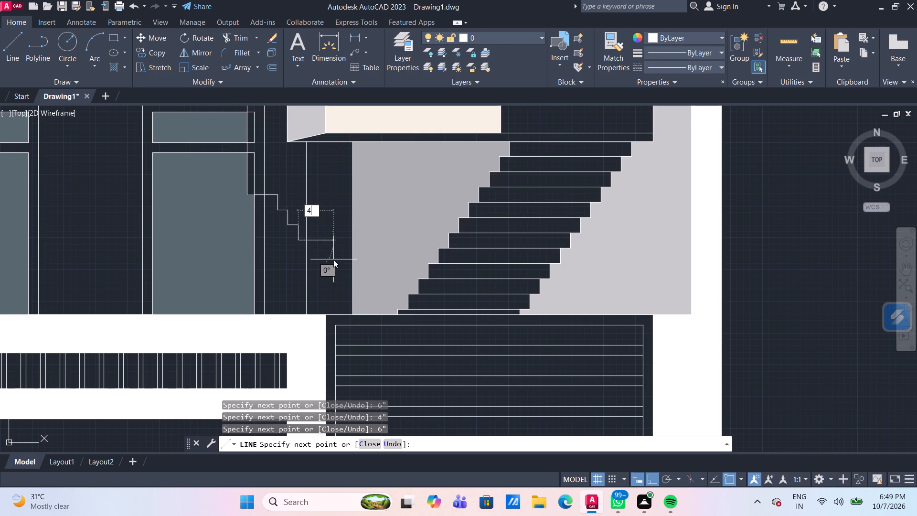
key(Return)
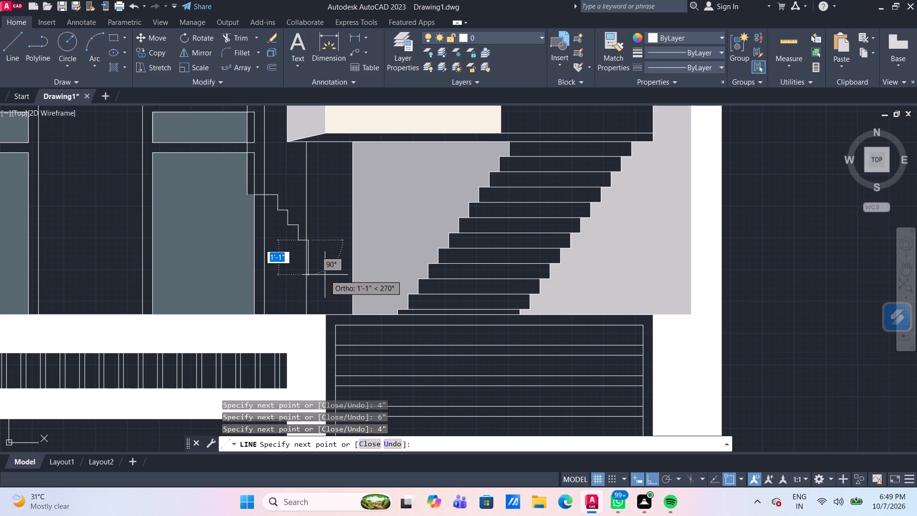
Extend the descending stair profile with three more steps, each 6" down and 4" across.
text(6")
key(Return)
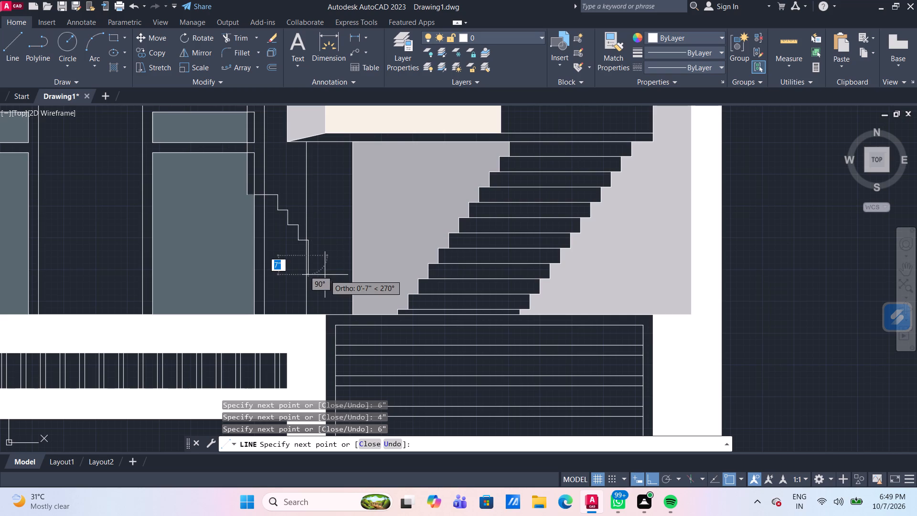
key(4)
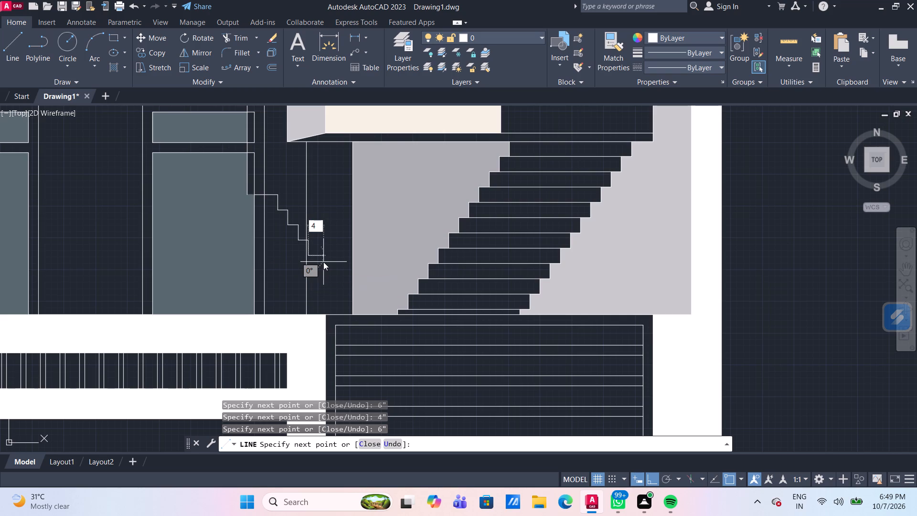
key(shift+quotedbl)
key(Return)
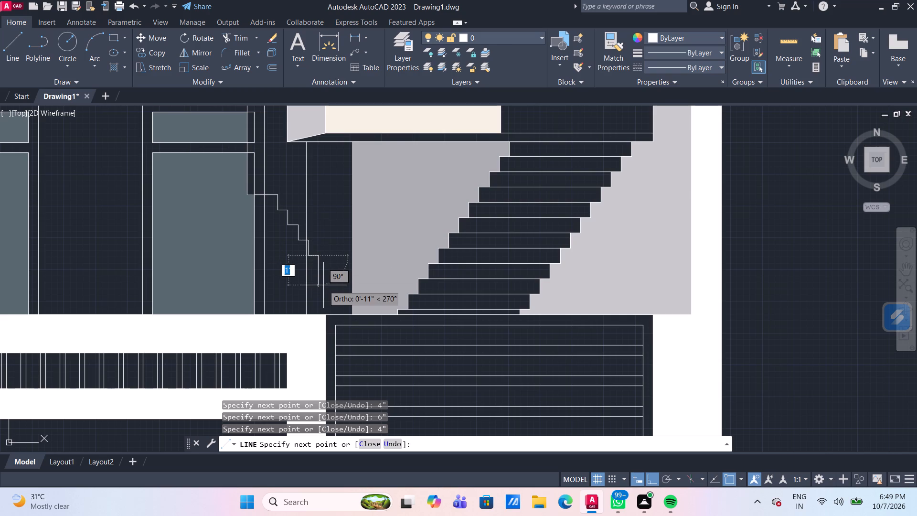
text(6")
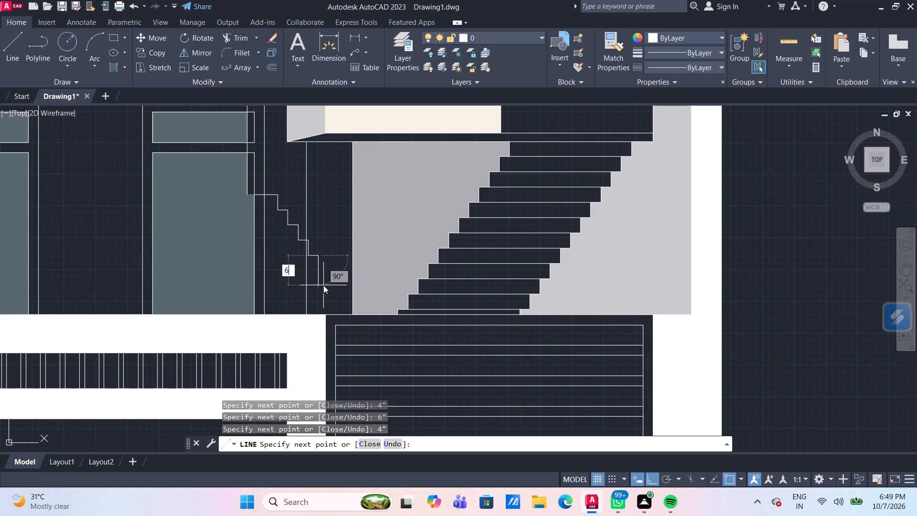
key(Return)
text(4")
key(Return)
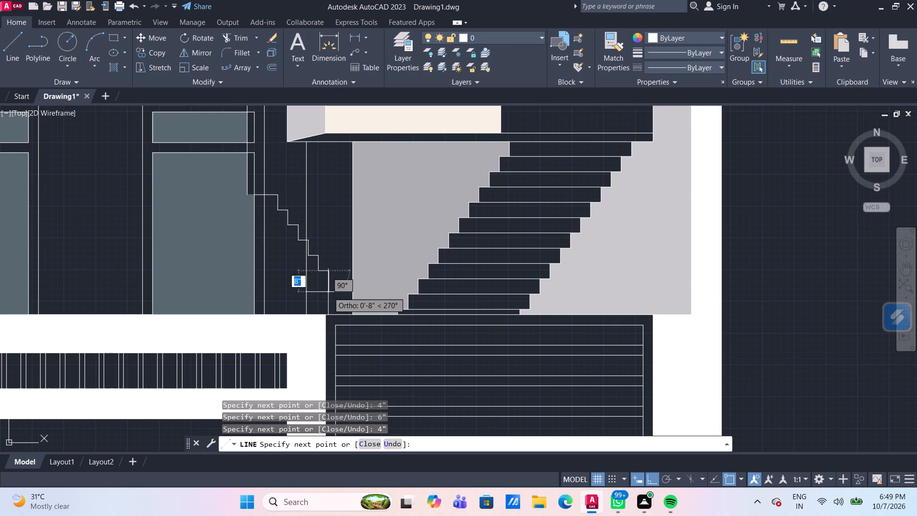
key(6)
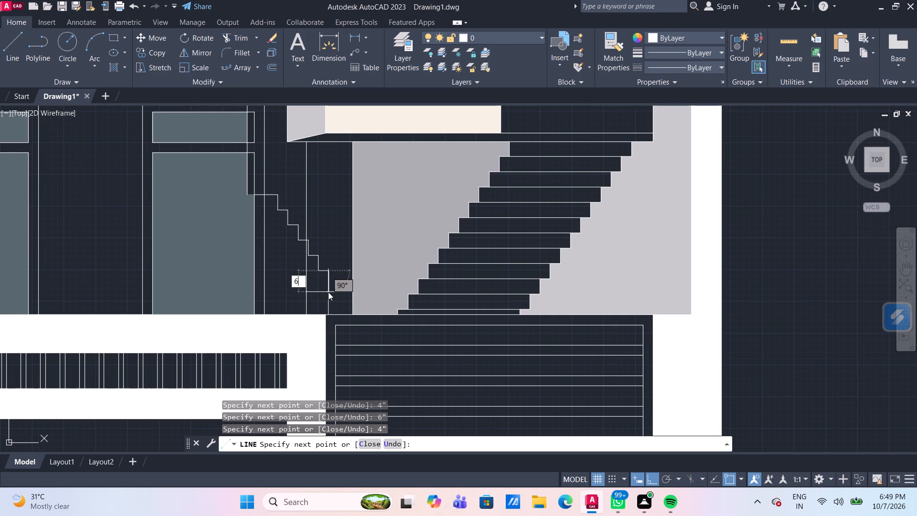
key(shift+quotedbl)
key(Return)
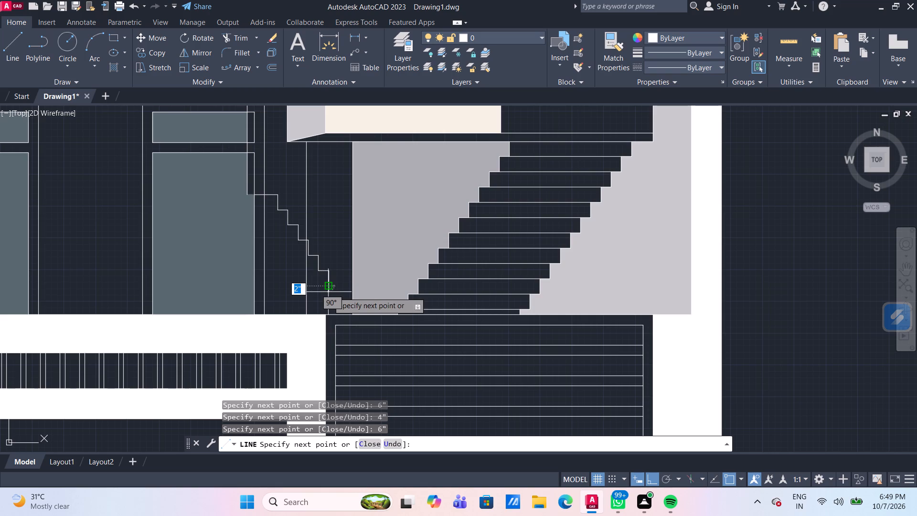
scroll(341, 288, up, 2)
text(4")
key(Return)
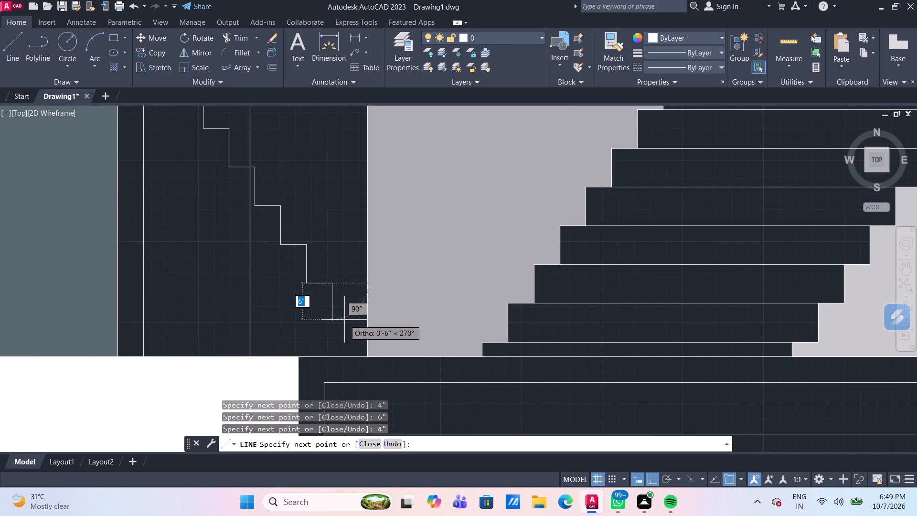
Finish the stair profile with one more step, 6" down and 4" across, and a final 6" drop past the floor line.
text(6")
key(Return)
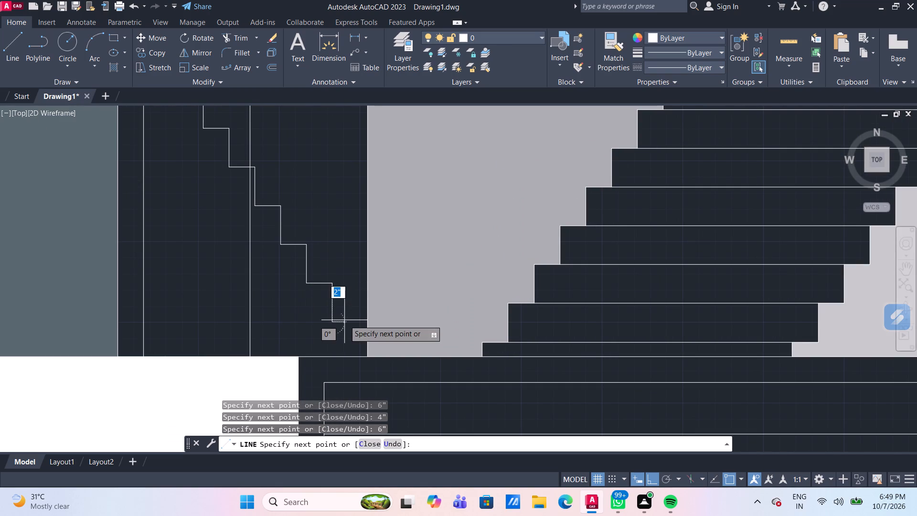
text(4")
key(Return)
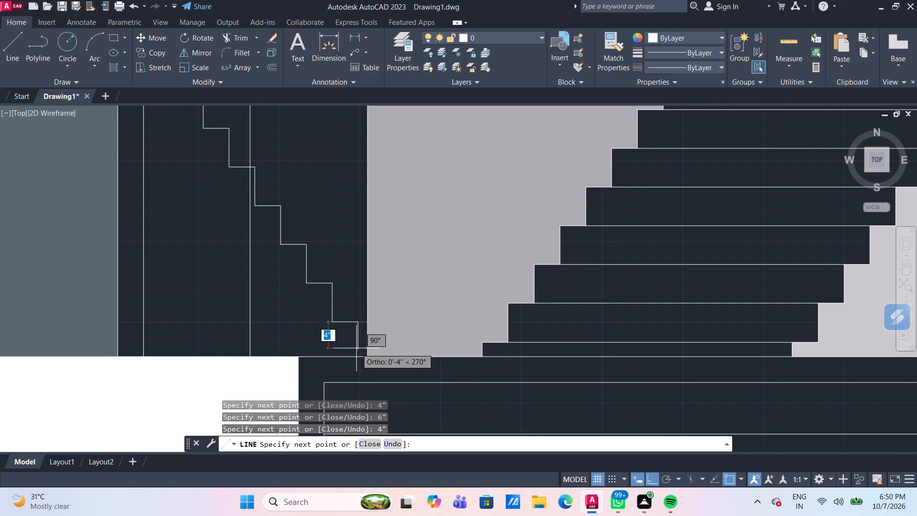
text(6")
key(Return)
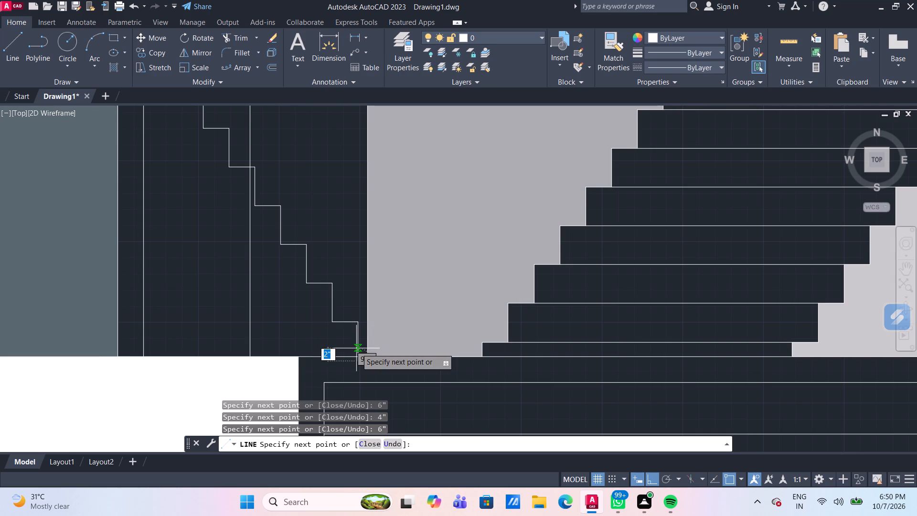
scroll(358, 368, up, 3)
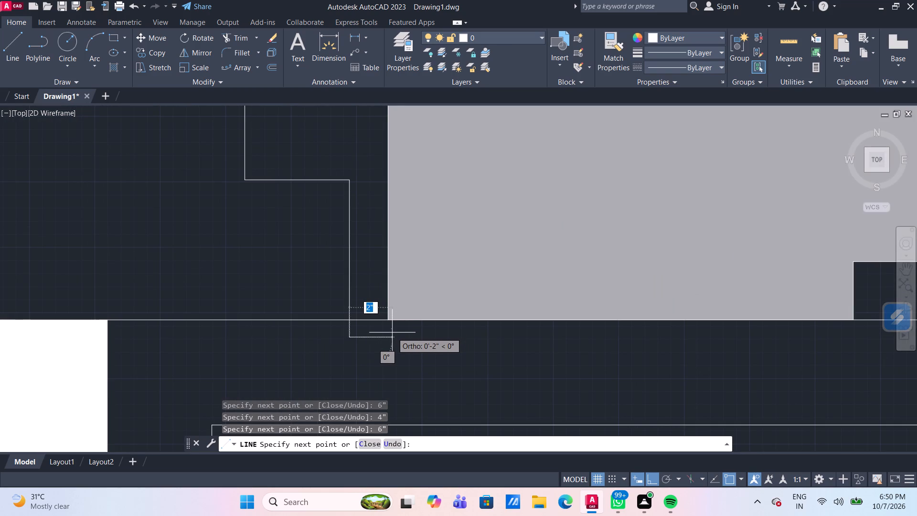
key(Escape)
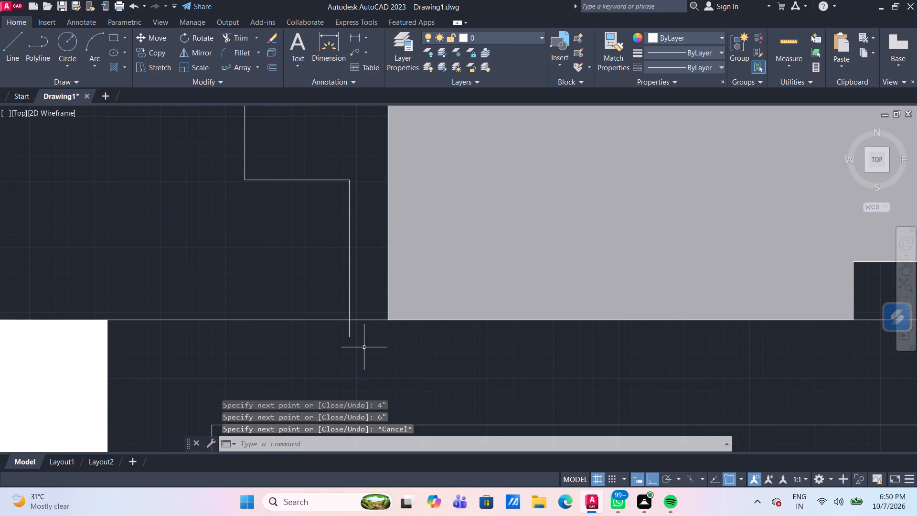
Trim the end of the stair profile's last vertical line that extends below the floor line.
text(tr)
key(Return)
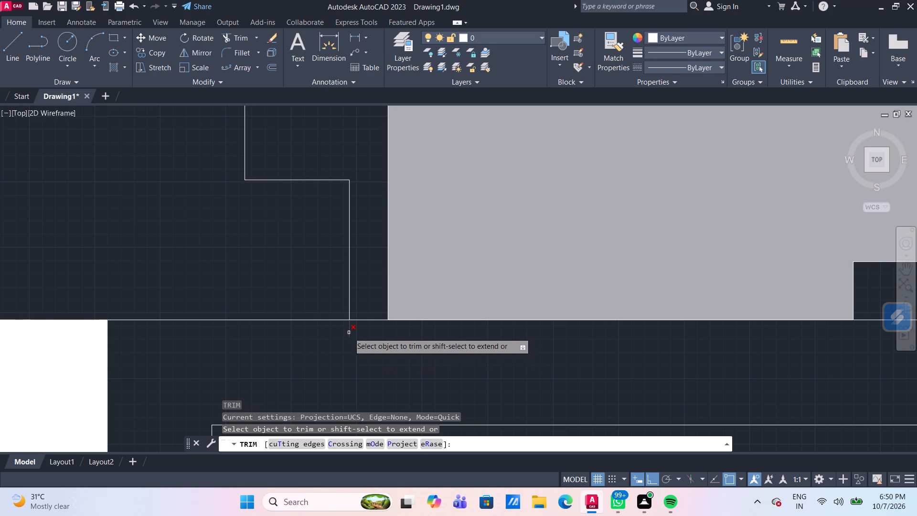
click(349, 332)
key(Escape)
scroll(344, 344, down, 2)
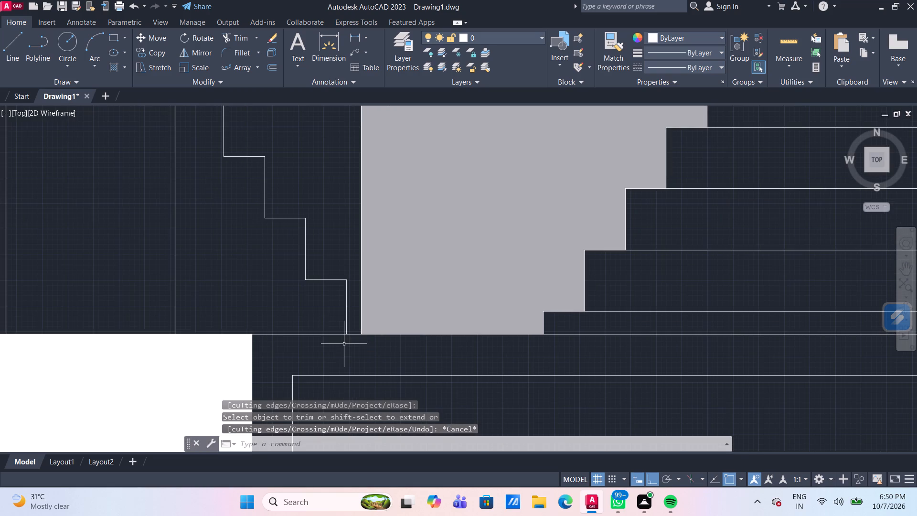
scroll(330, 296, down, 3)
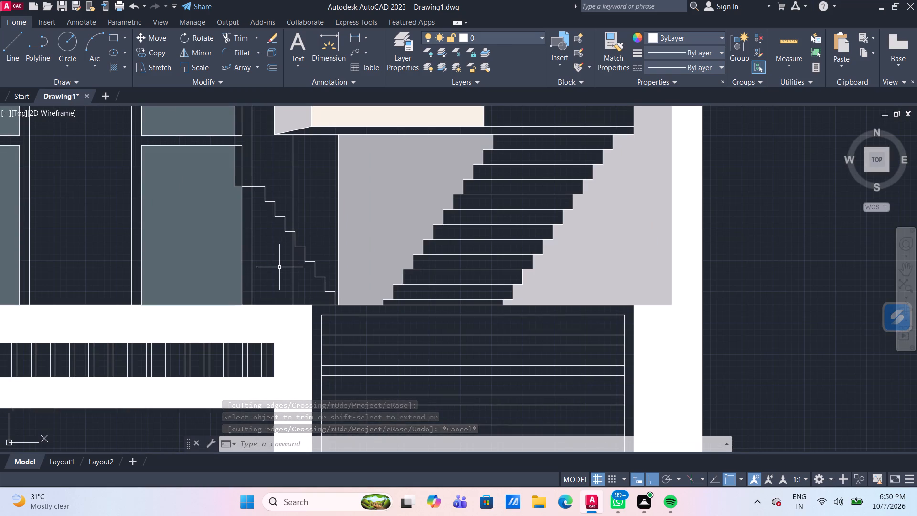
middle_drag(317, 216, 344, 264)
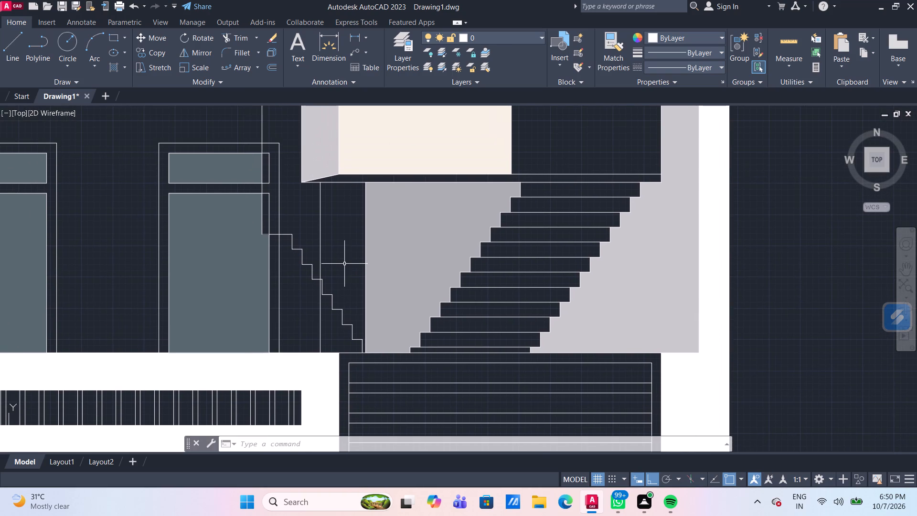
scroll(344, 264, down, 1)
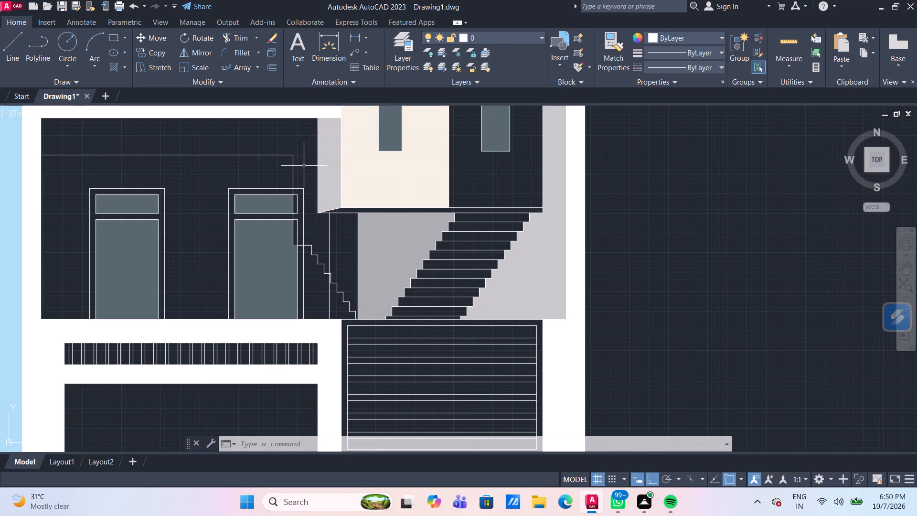
Hatch the narrow pane strips beyond the wall line, in both panes of the door beside the stair profile, solid 56,67,71.
scroll(305, 195, up, 2)
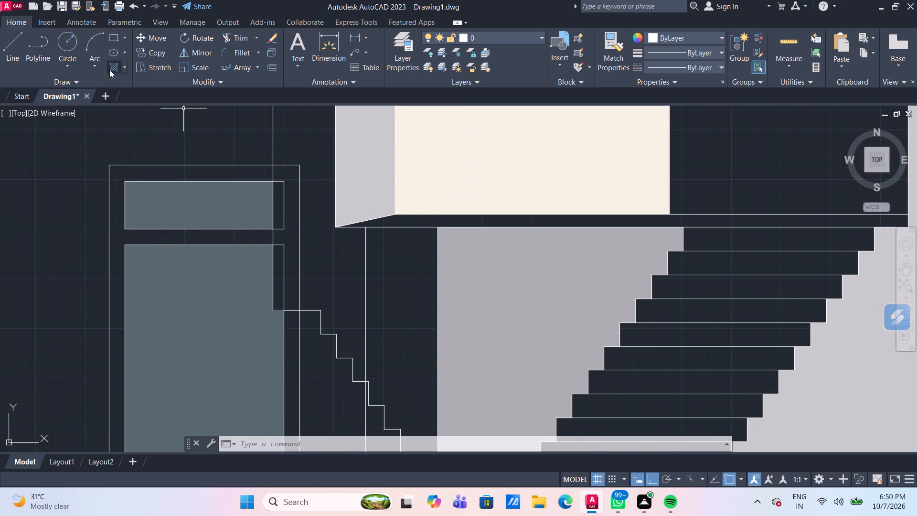
click(113, 67)
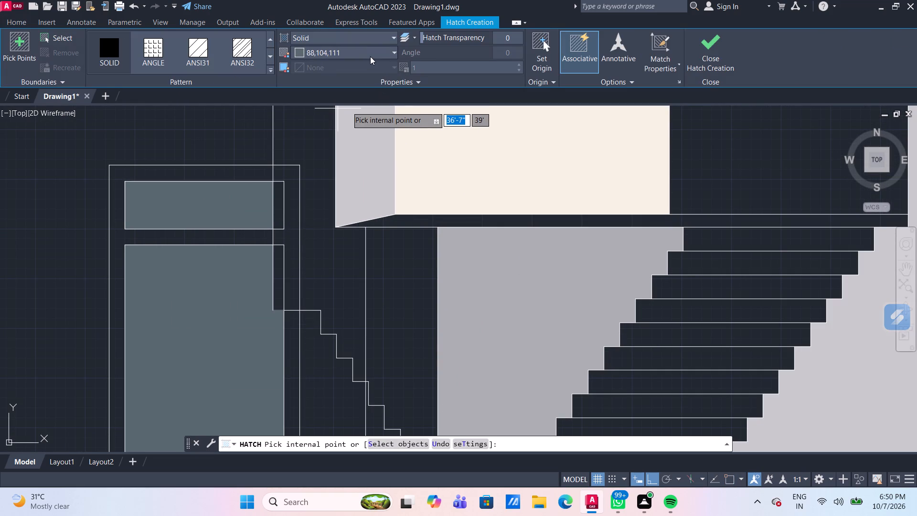
click(370, 56)
click(301, 208)
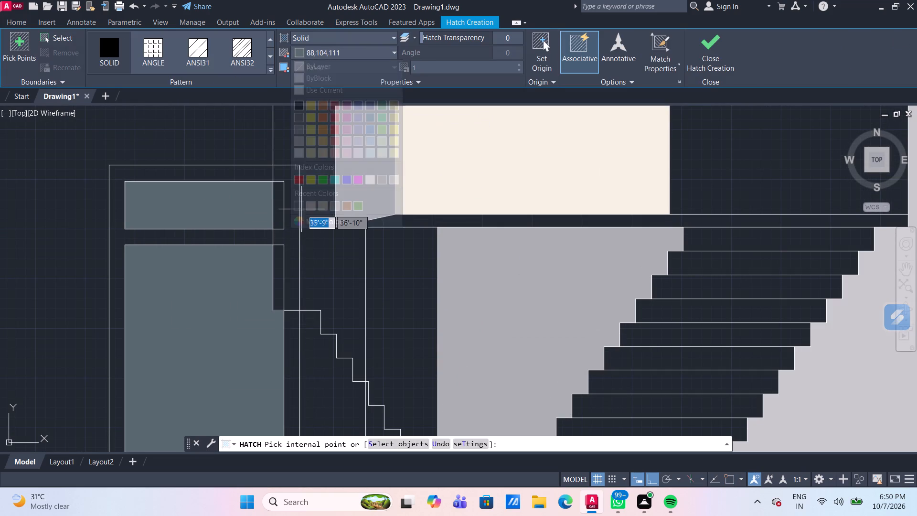
click(366, 49)
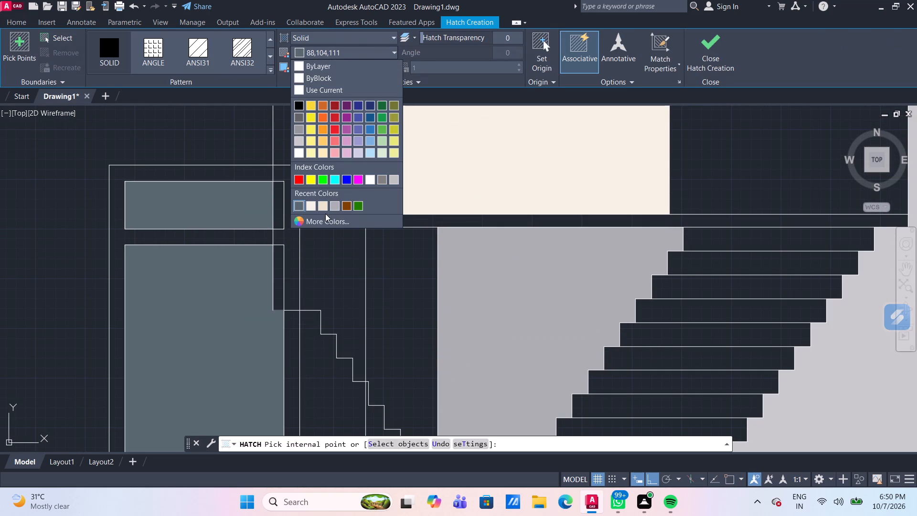
click(329, 220)
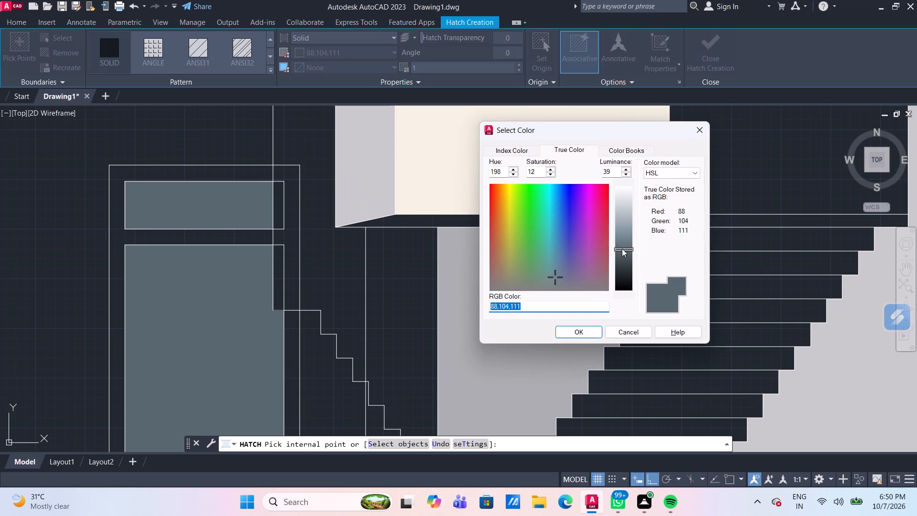
click(626, 258)
click(626, 265)
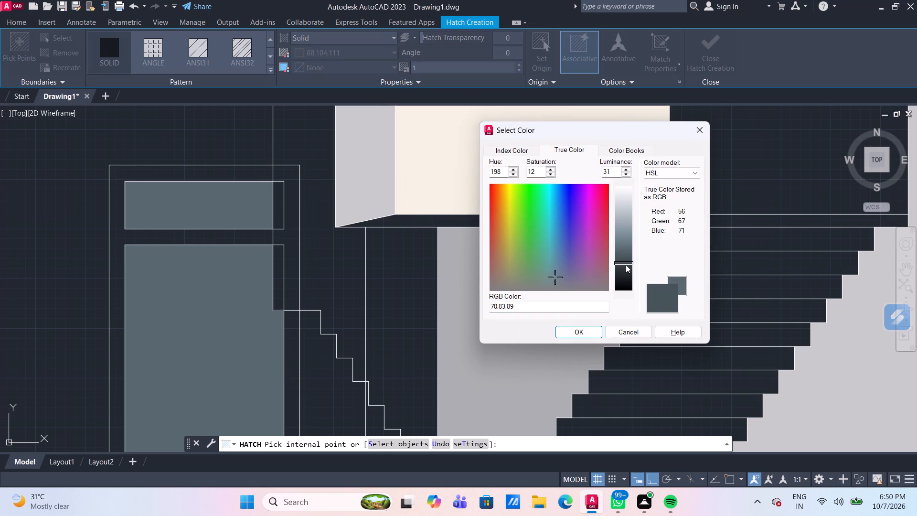
click(586, 333)
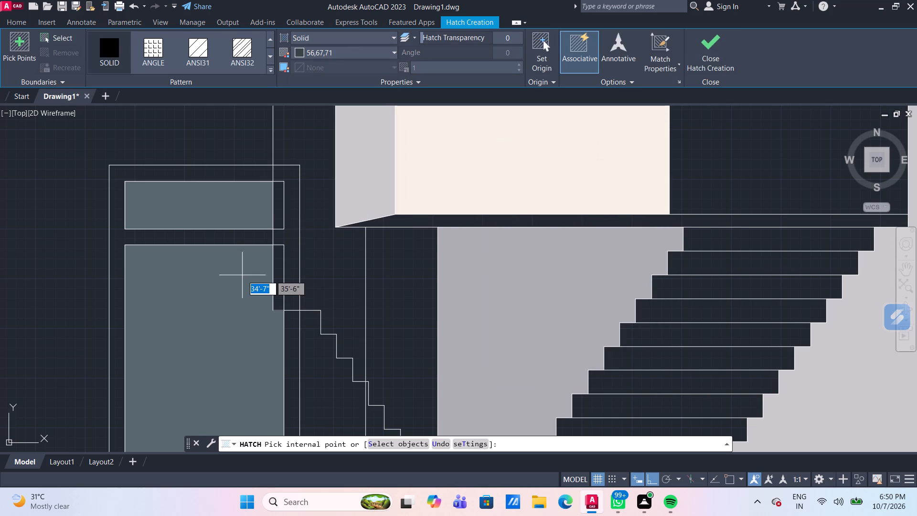
click(277, 274)
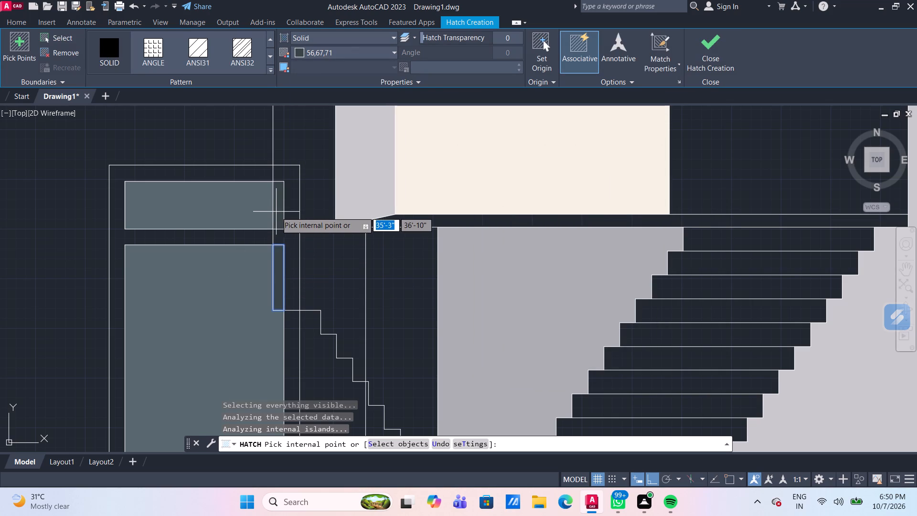
click(277, 213)
key(Escape)
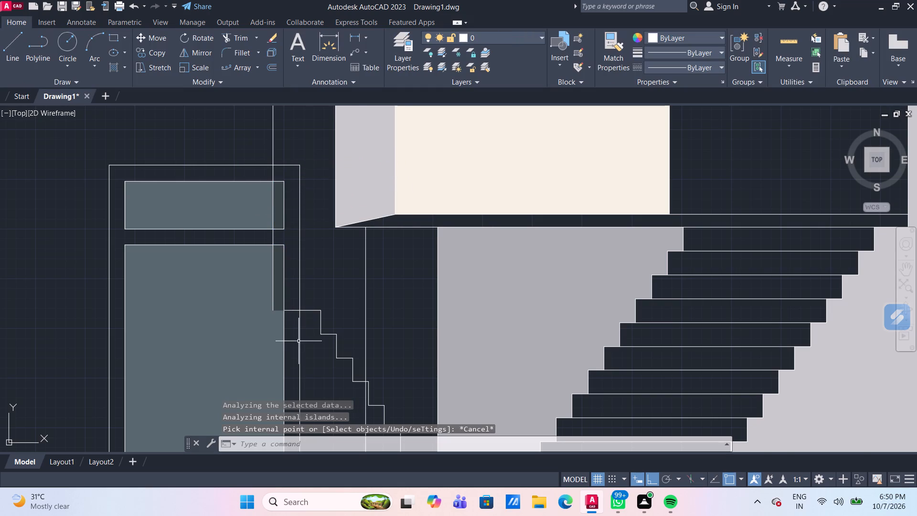
Trim the vertical wall line's segments crossing the lower and upper panes of the door beside the stair profile.
scroll(291, 324, up, 1)
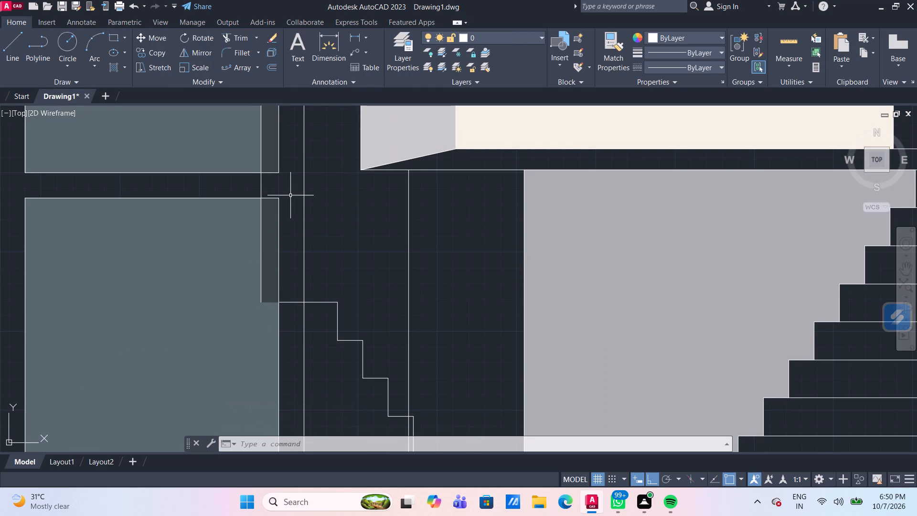
middle_drag(291, 195, 292, 242)
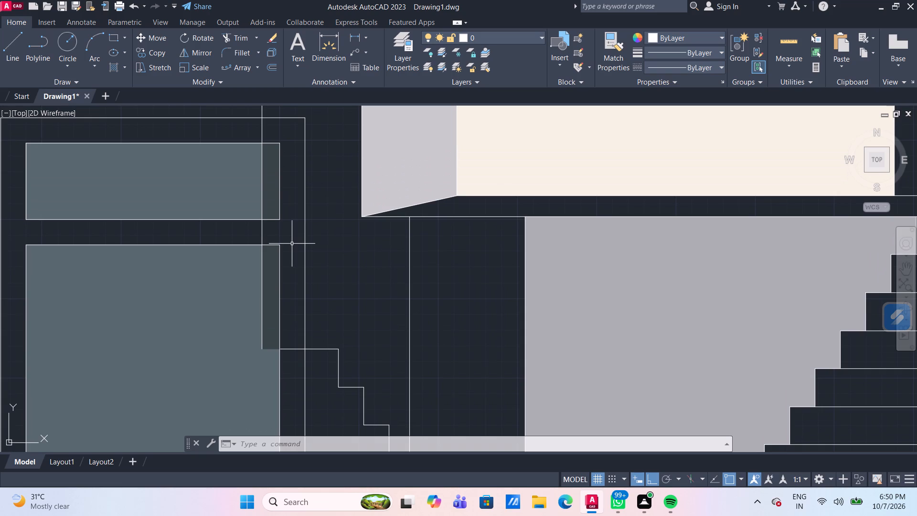
text(tr)
key(Return)
click(262, 279)
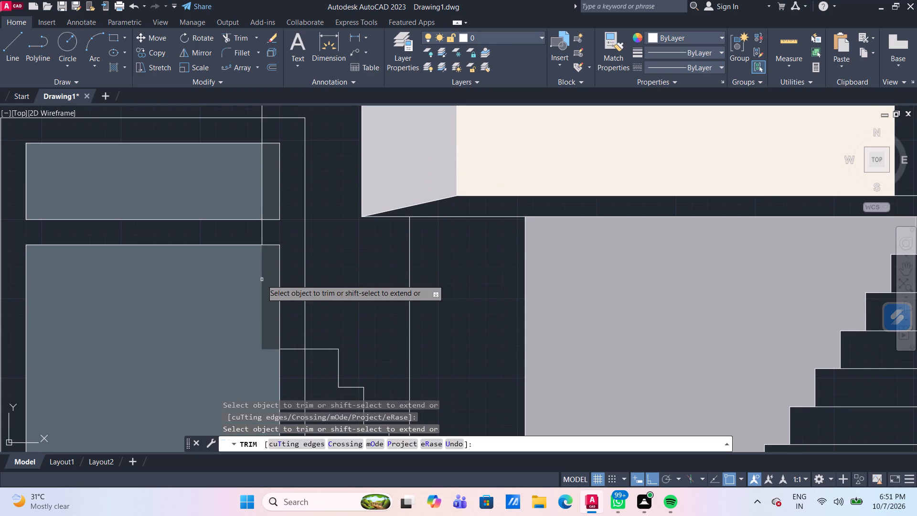
click(263, 181)
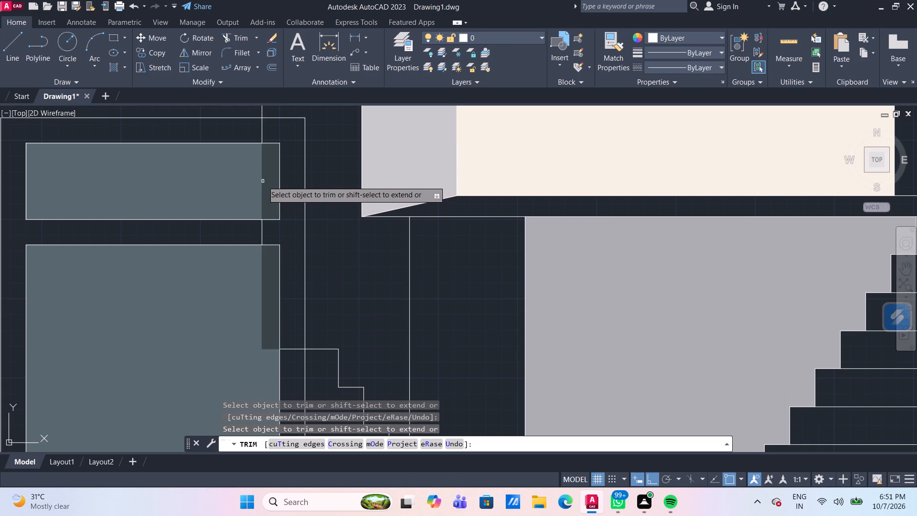
scroll(337, 250, down, 2)
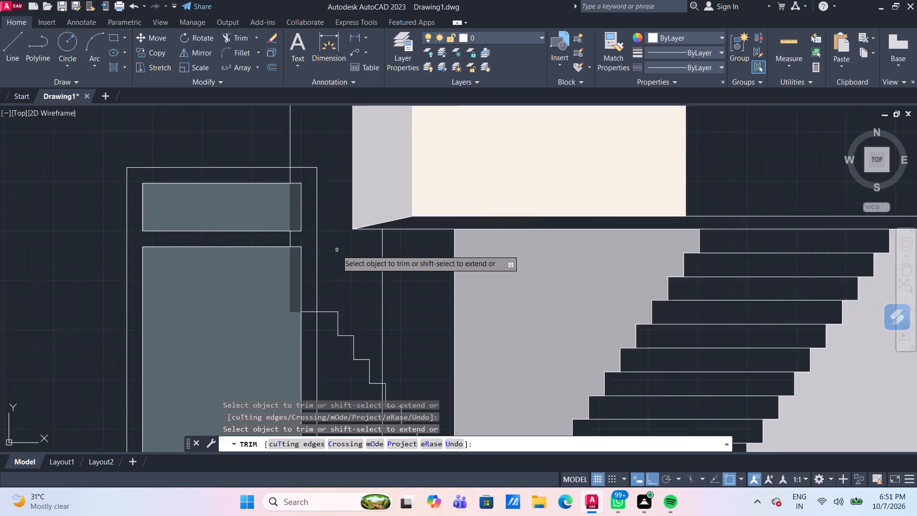
scroll(357, 288, down, 2)
scroll(357, 120, up, 2)
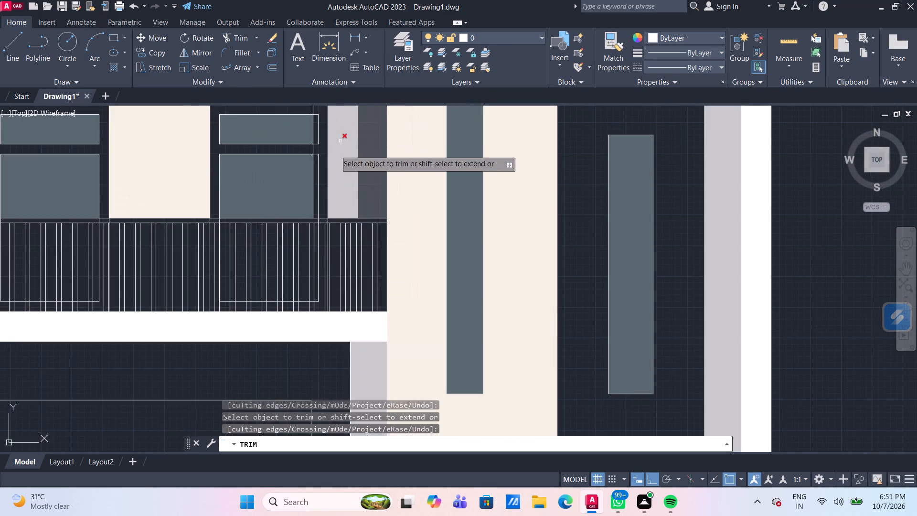
scroll(329, 147, up, 2)
middle_drag(309, 146, 332, 223)
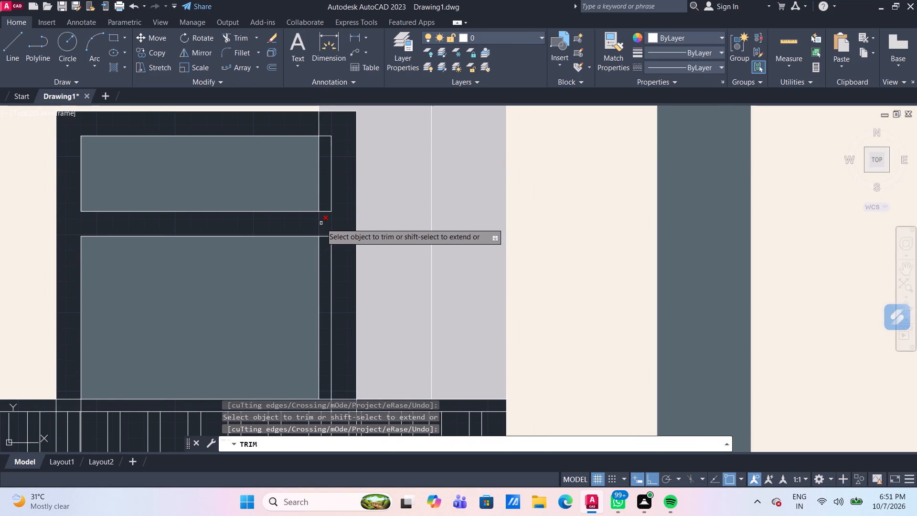
key(Escape)
Hatch the narrow strips beyond the wall line in both panes of the right-hand middle-balcony door solid 56,67,71.
scroll(336, 233, down, 2)
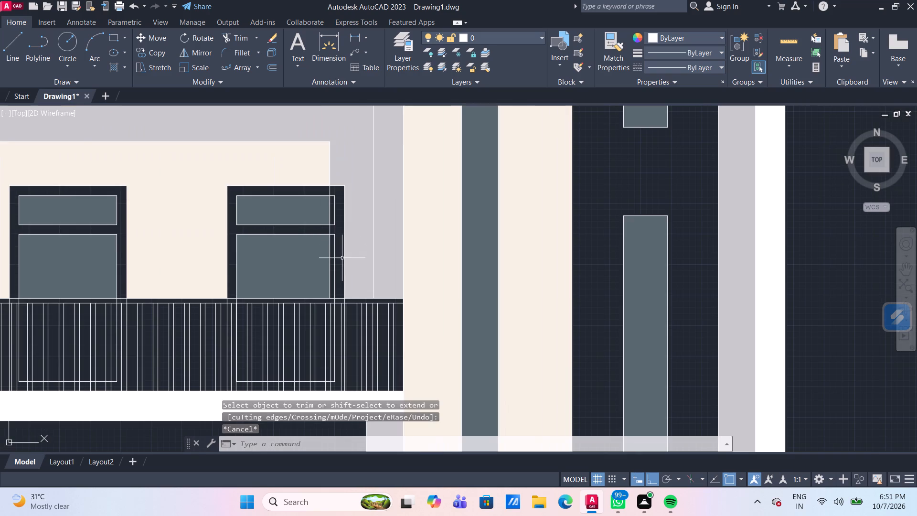
scroll(344, 269, up, 1)
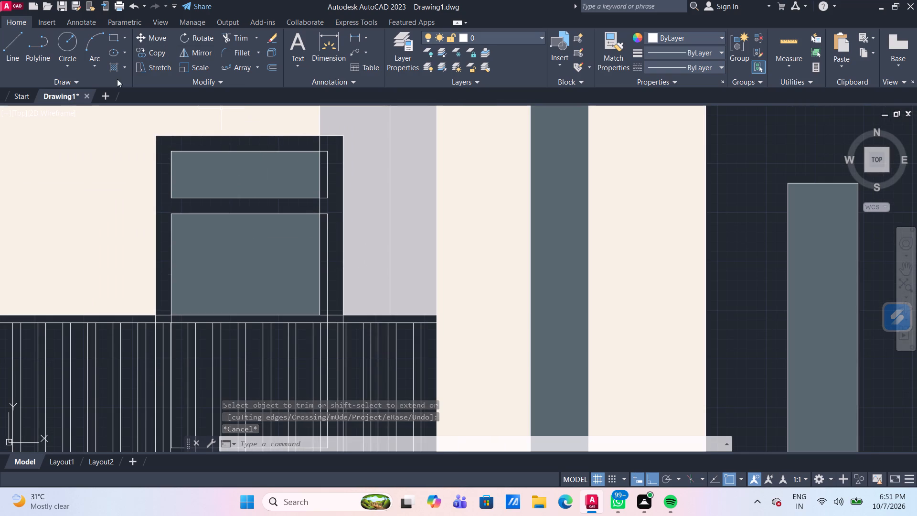
click(112, 68)
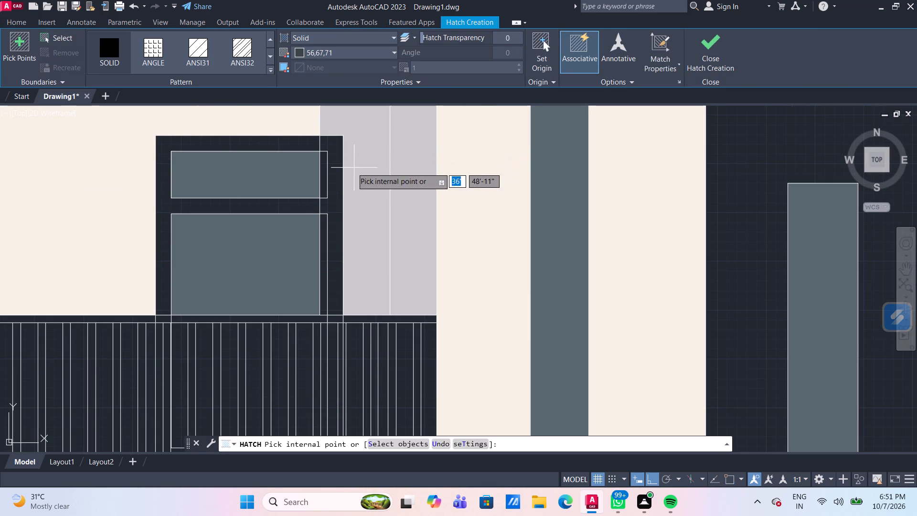
click(324, 167)
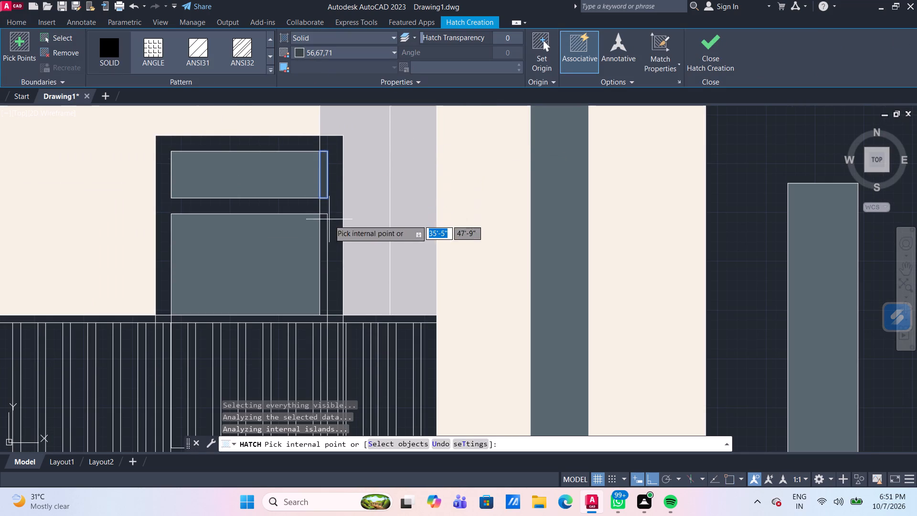
click(322, 230)
key(Return)
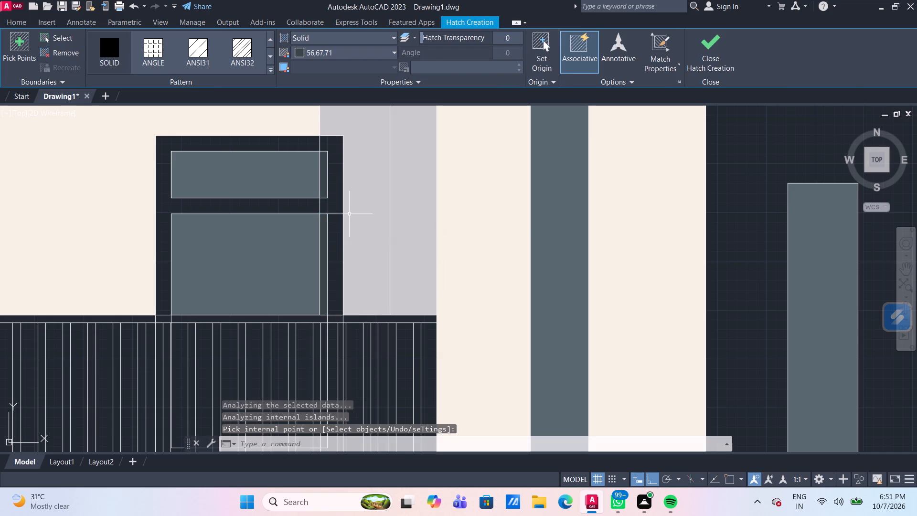
Trim the vertical wall line's segments crossing the upper and lower panes of the right-hand middle-balcony door.
text(tr)
key(Return)
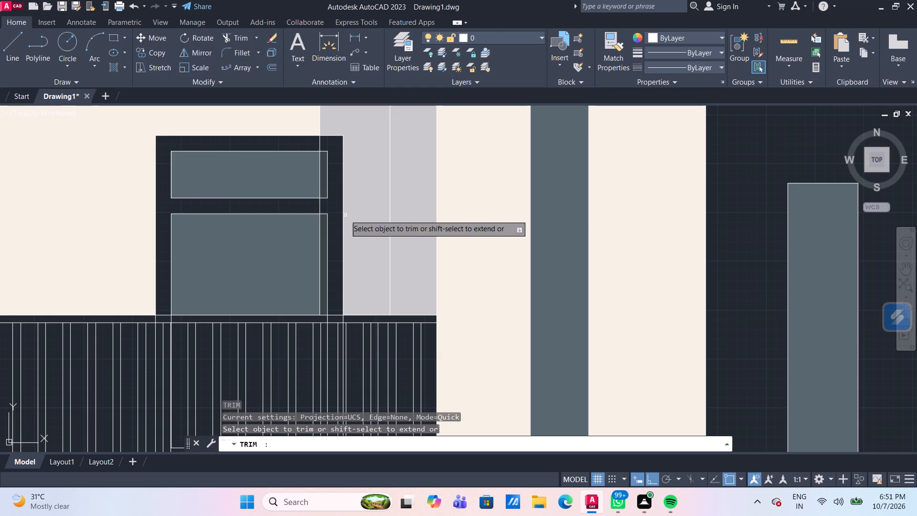
click(320, 171)
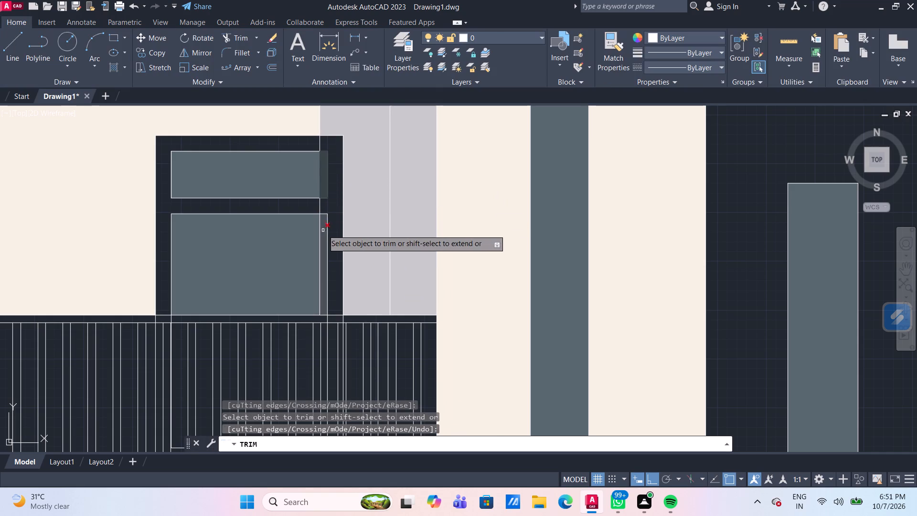
click(318, 227)
scroll(369, 235, down, 3)
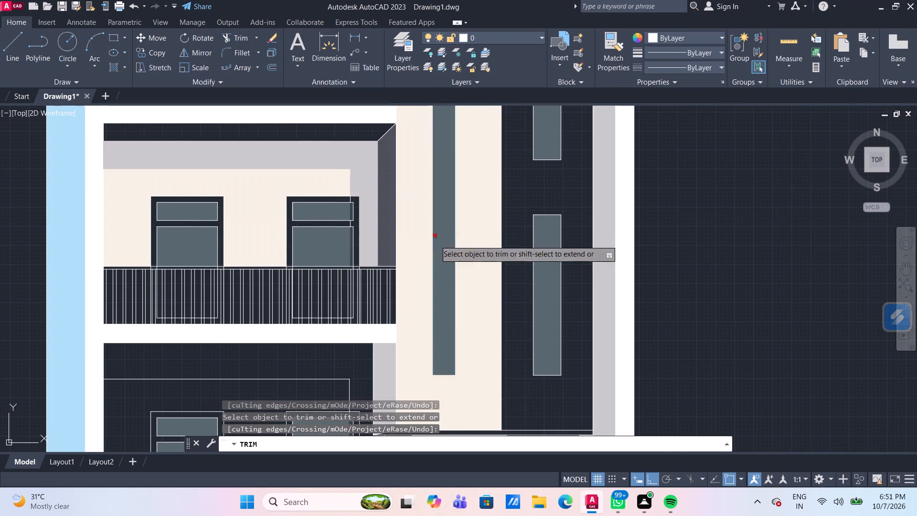
scroll(751, 233, down, 3)
scroll(761, 251, up, 1)
middle_drag(757, 249, 667, 230)
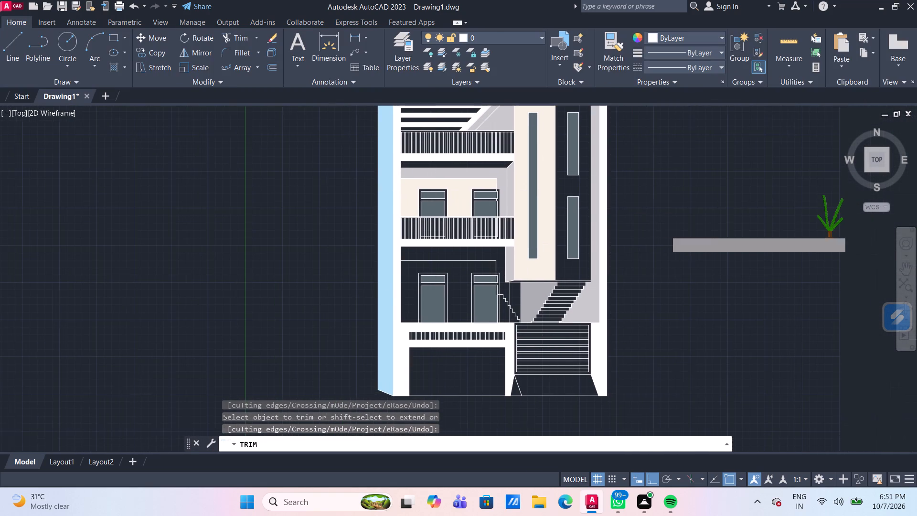
key(Escape)
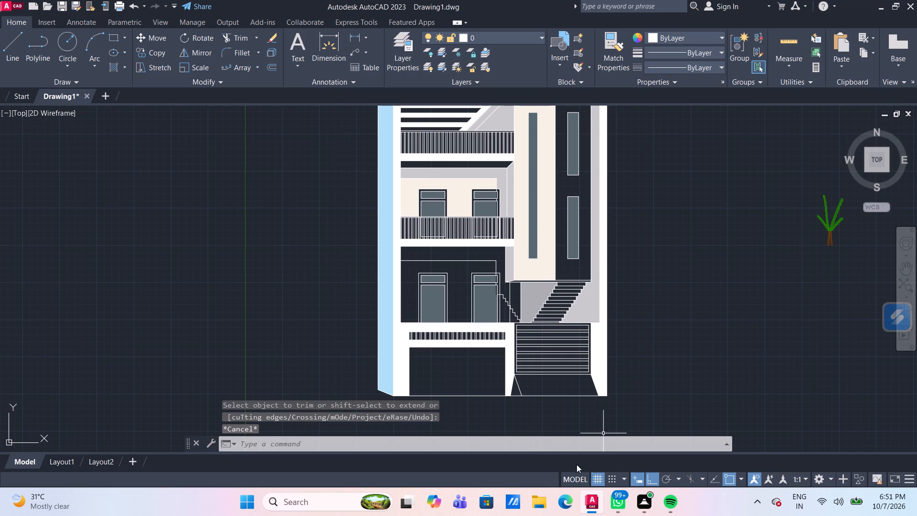
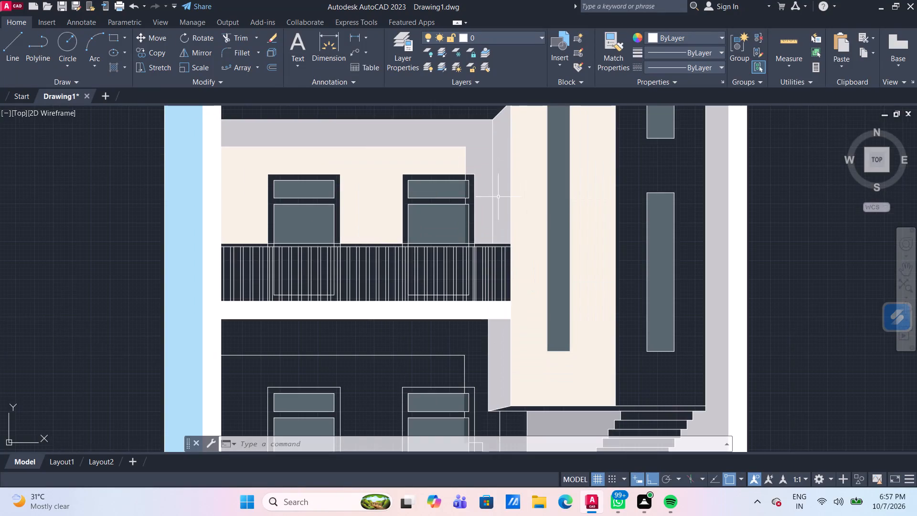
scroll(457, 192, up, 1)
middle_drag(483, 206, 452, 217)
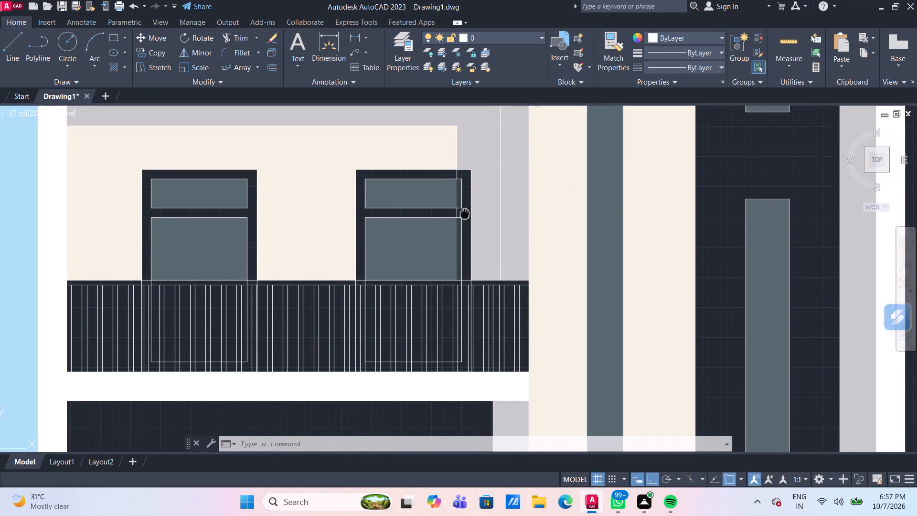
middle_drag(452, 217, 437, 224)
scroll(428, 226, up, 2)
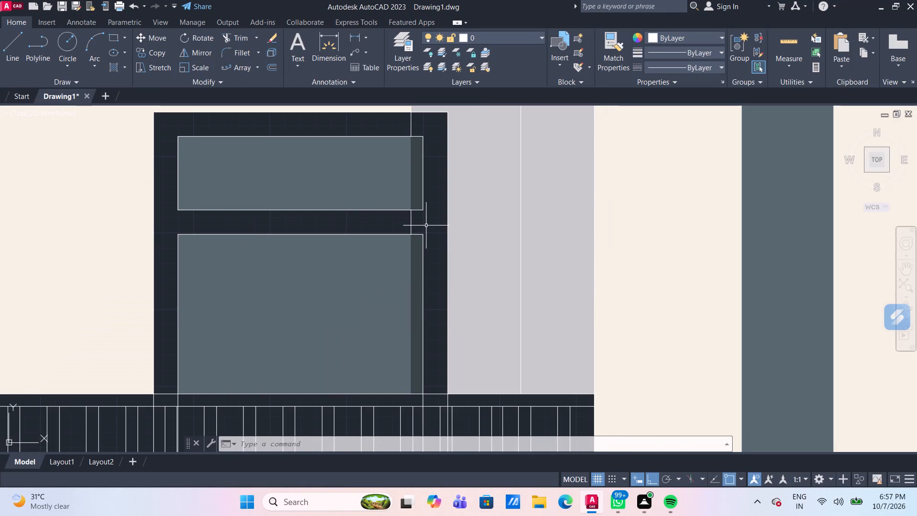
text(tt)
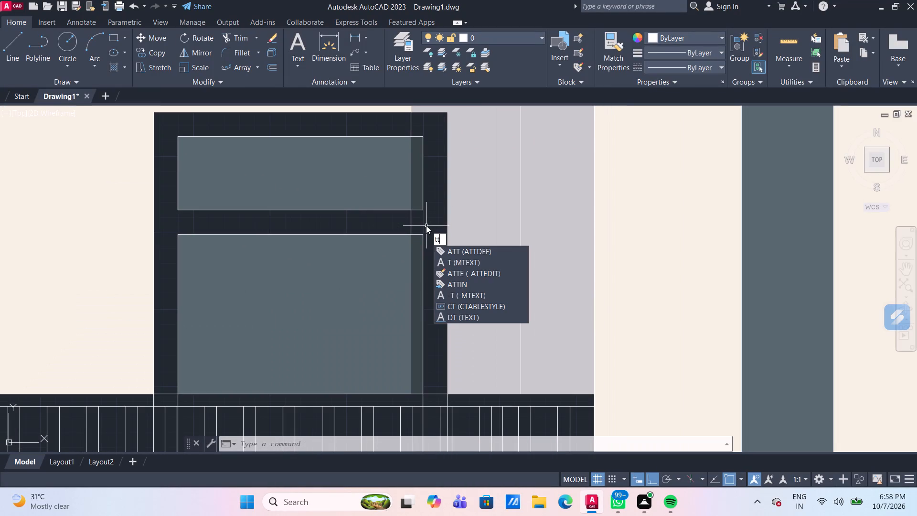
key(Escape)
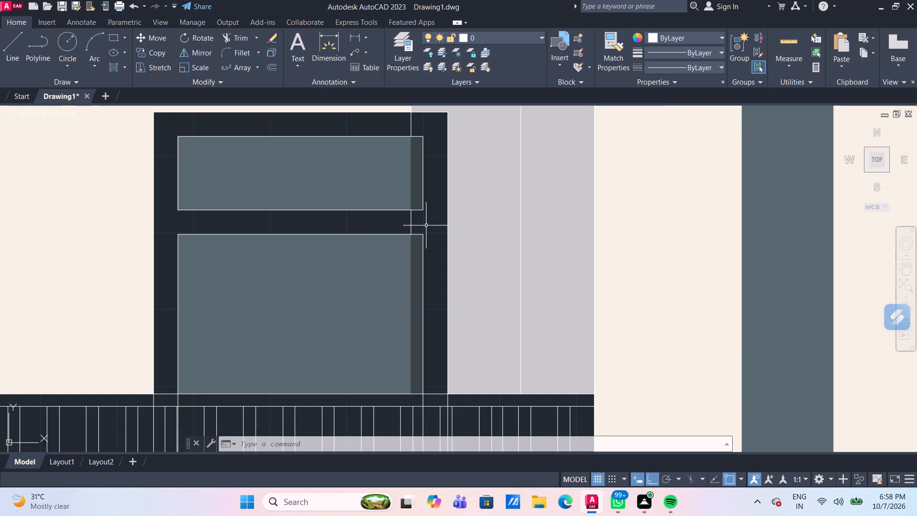
Hatch the frames of the two doors below the middle balcony solid 81,68,47, stopping at the wall line on the stair-side door.
scroll(426, 226, down, 3)
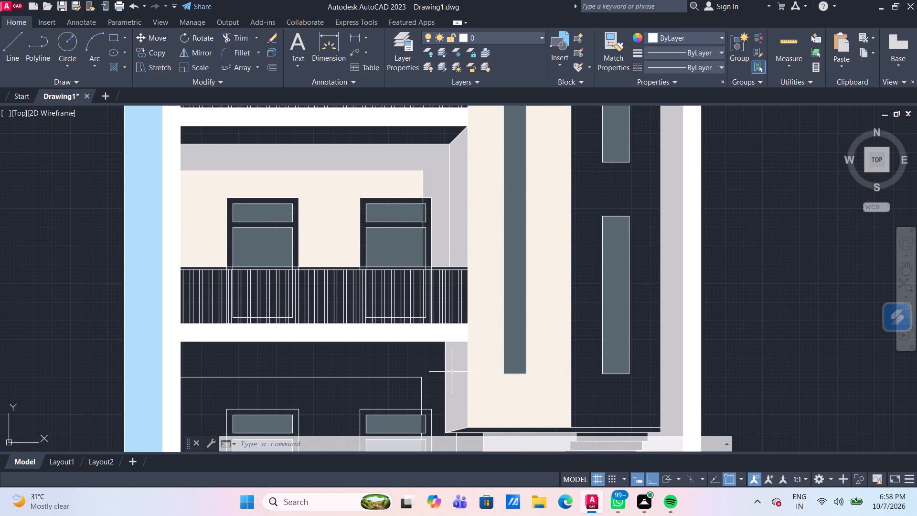
middle_drag(366, 390, 386, 278)
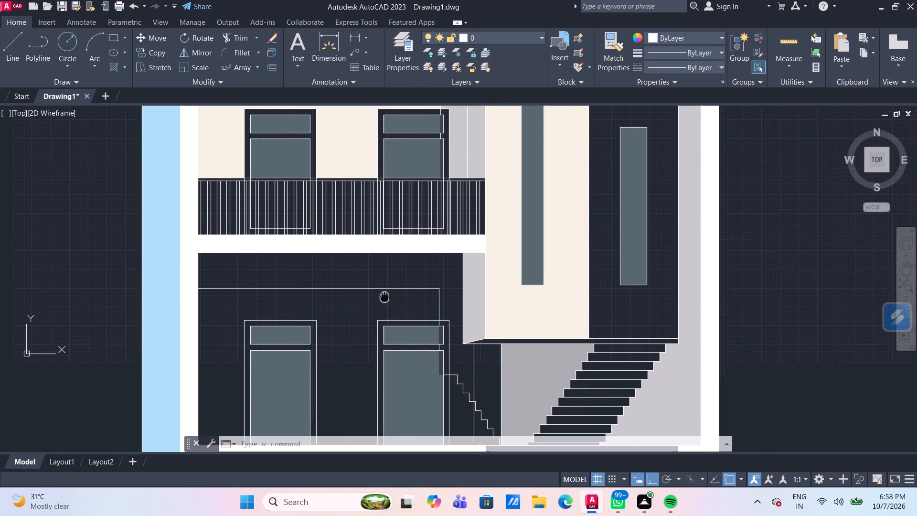
middle_drag(386, 278, 386, 262)
scroll(408, 265, up, 1)
middle_drag(404, 265, 411, 207)
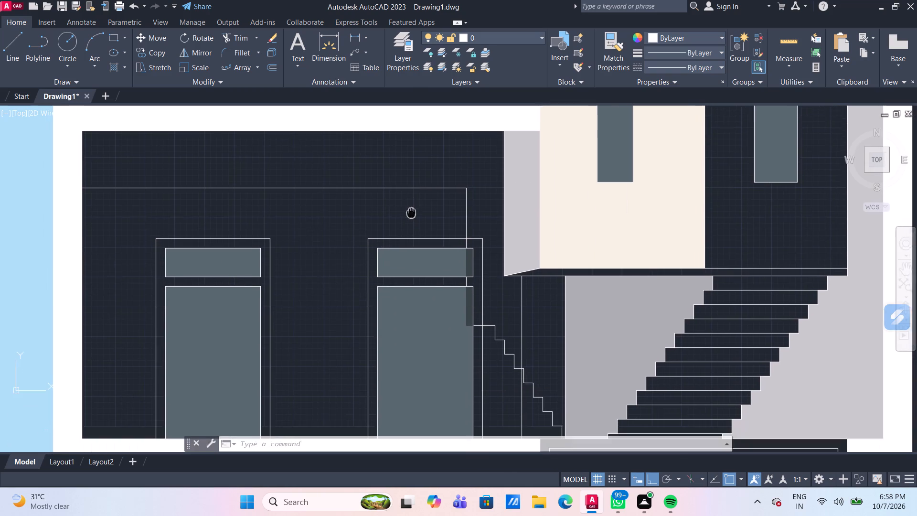
middle_drag(411, 207, 410, 199)
scroll(410, 199, down, 1)
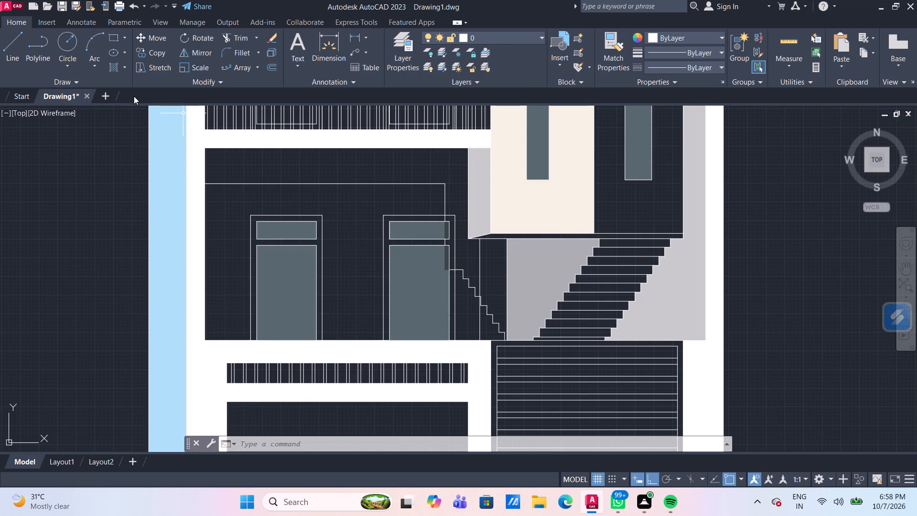
click(115, 69)
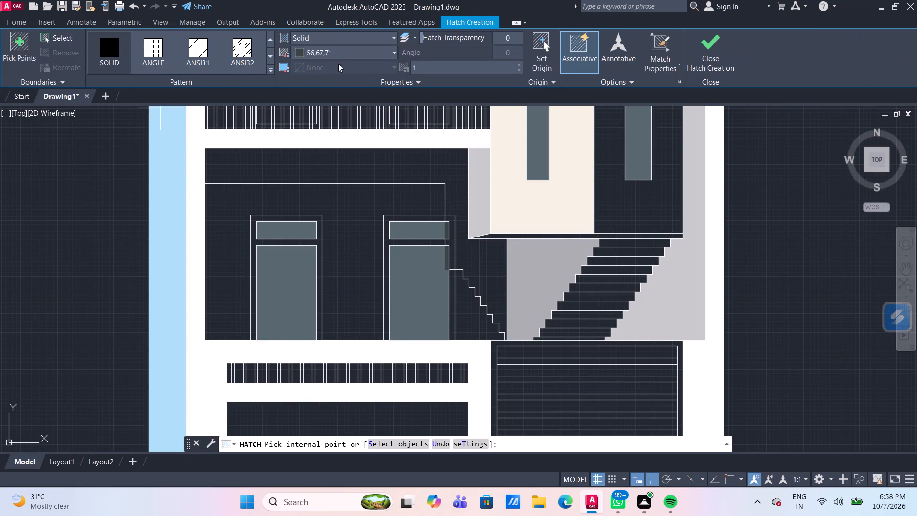
click(350, 51)
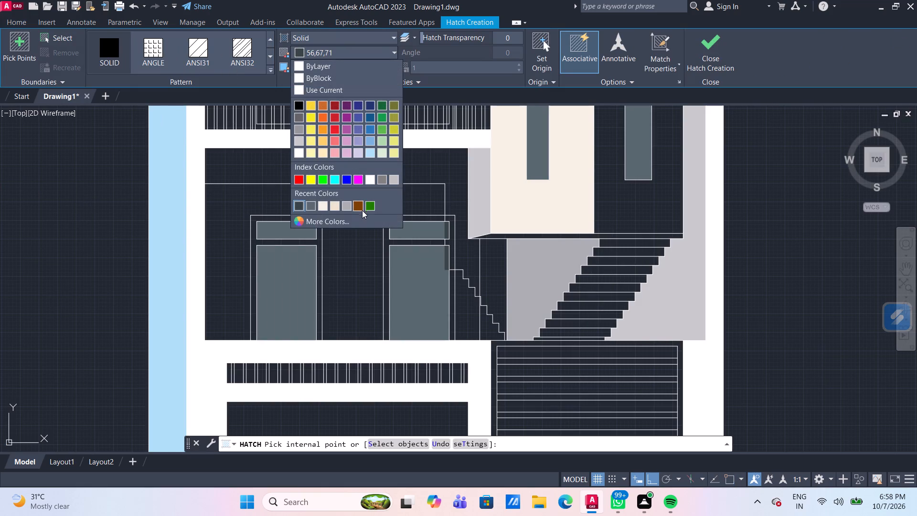
click(360, 220)
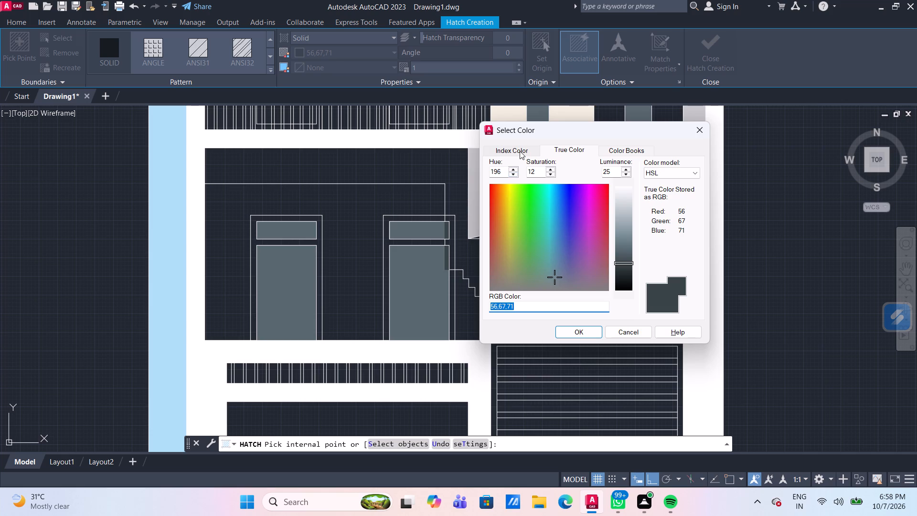
click(497, 240)
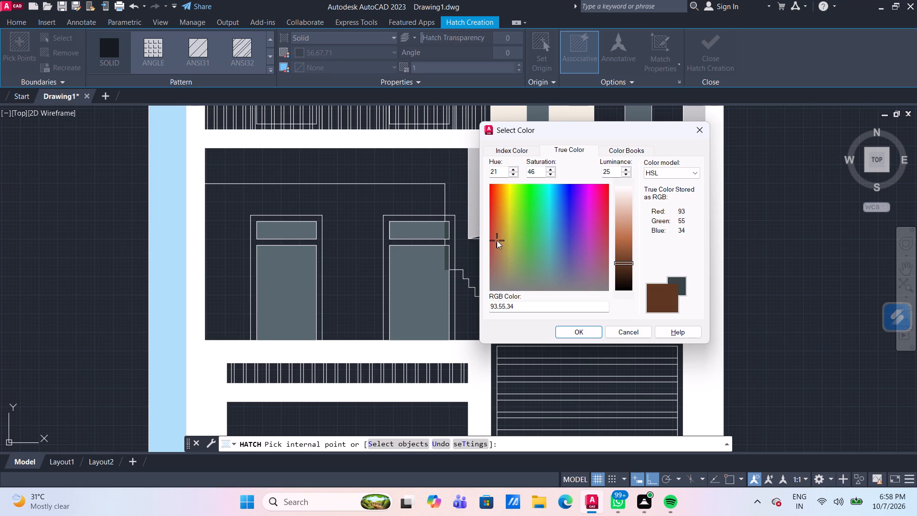
click(502, 261)
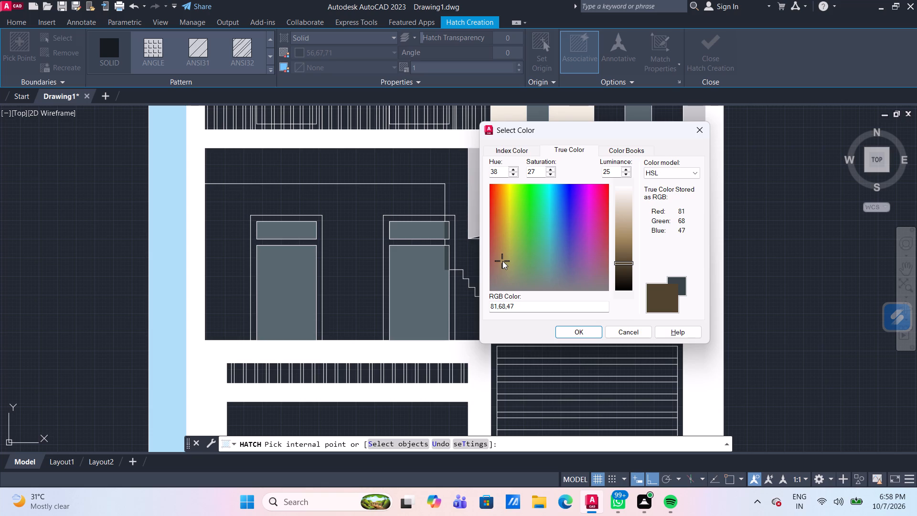
click(569, 330)
scroll(259, 222, up, 1)
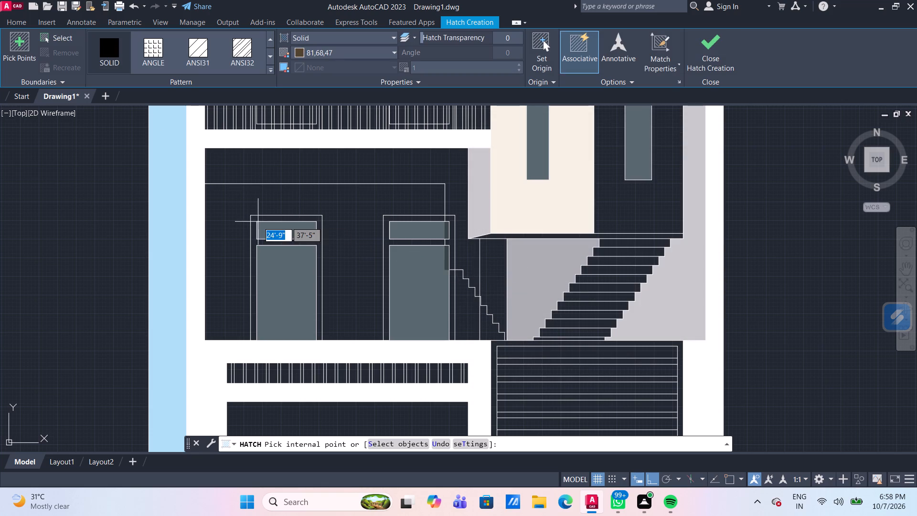
scroll(260, 223, up, 1)
click(246, 213)
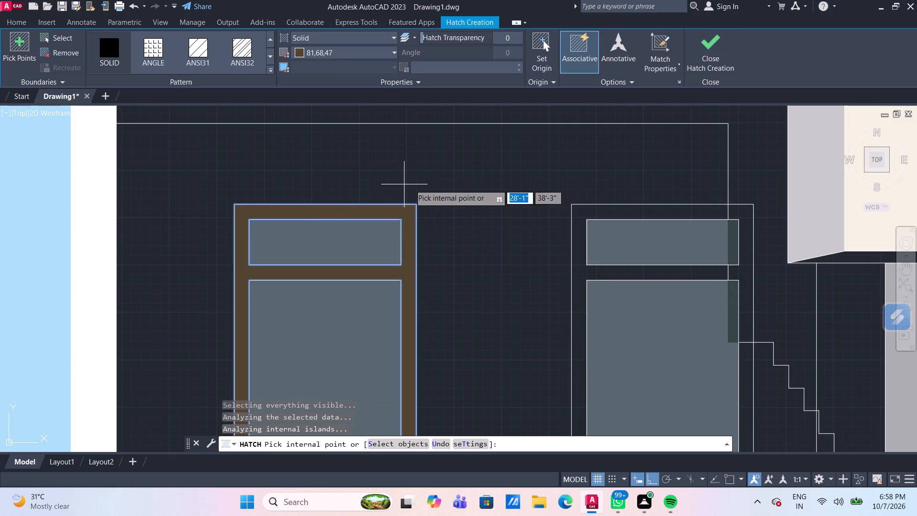
click(580, 214)
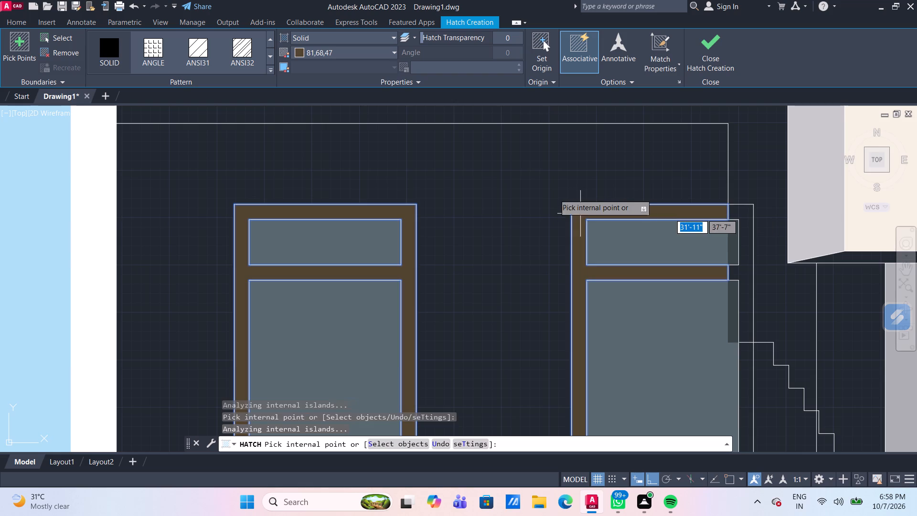
scroll(542, 187, down, 2)
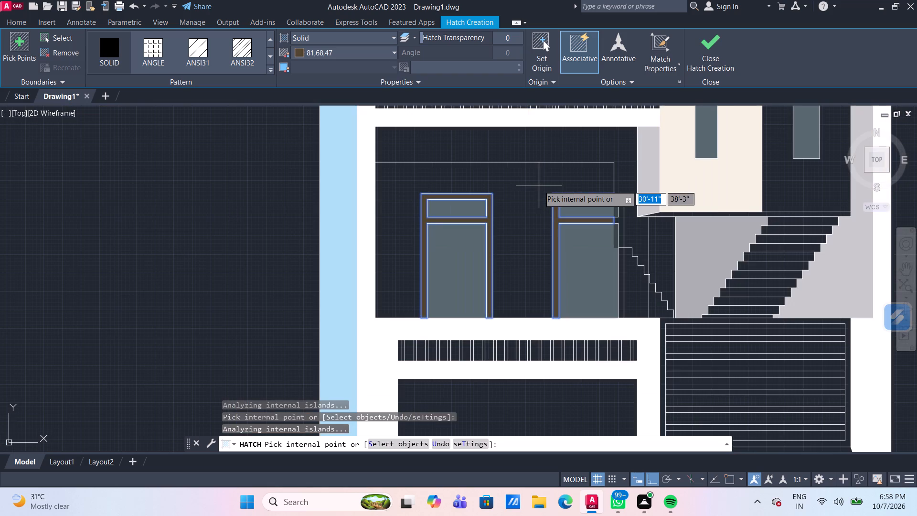
key(Return)
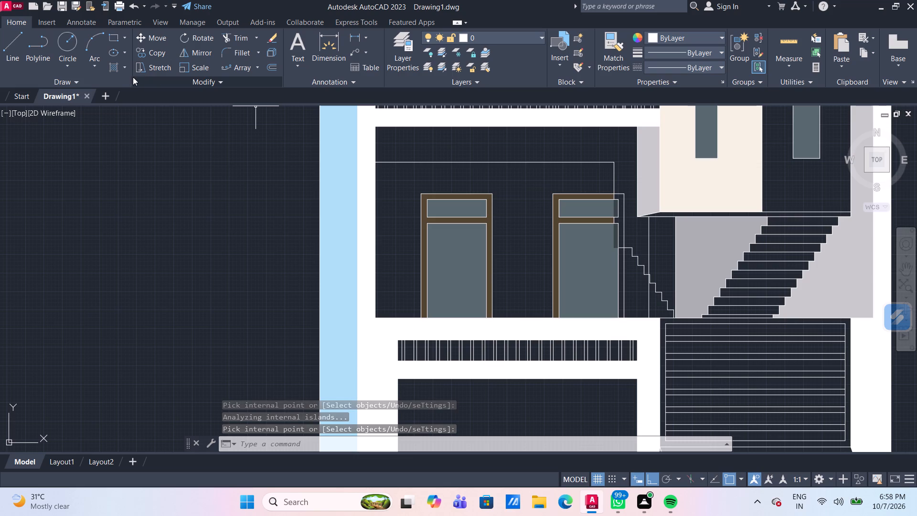
Hatch the stair-side door's frame portion beyond the wall line, above the stair profile, solid 68,57,39.
click(116, 71)
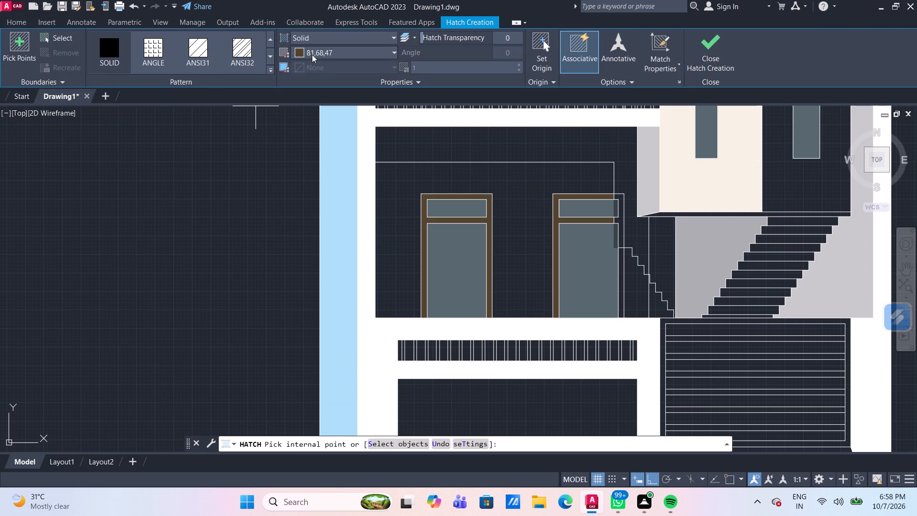
click(312, 54)
click(344, 222)
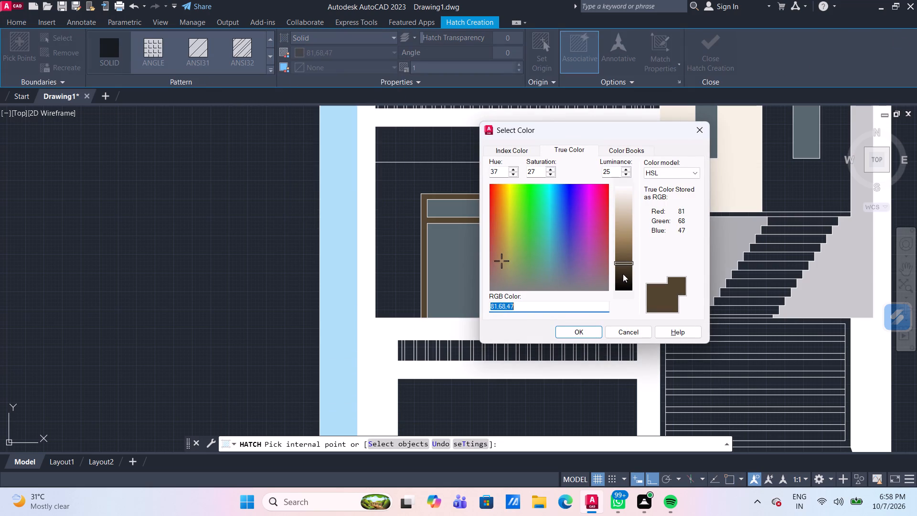
click(625, 272)
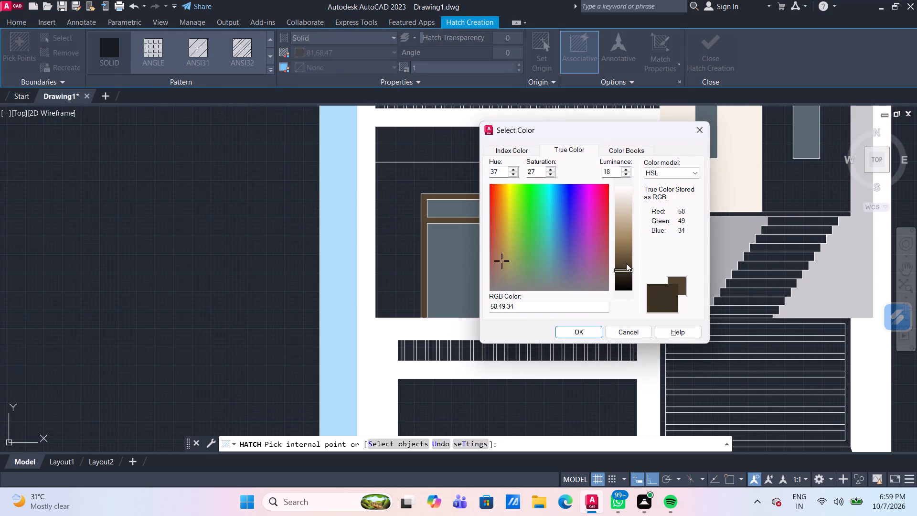
click(628, 264)
click(627, 265)
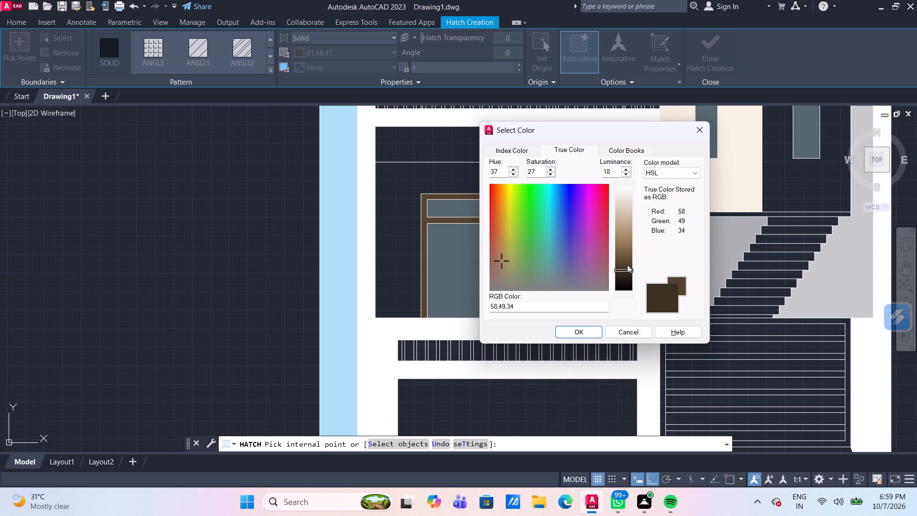
click(626, 263)
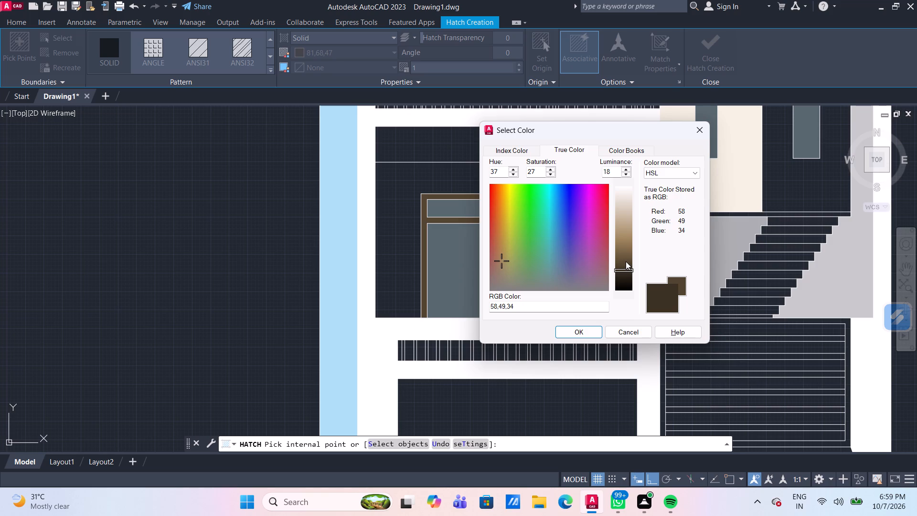
click(625, 260)
click(627, 270)
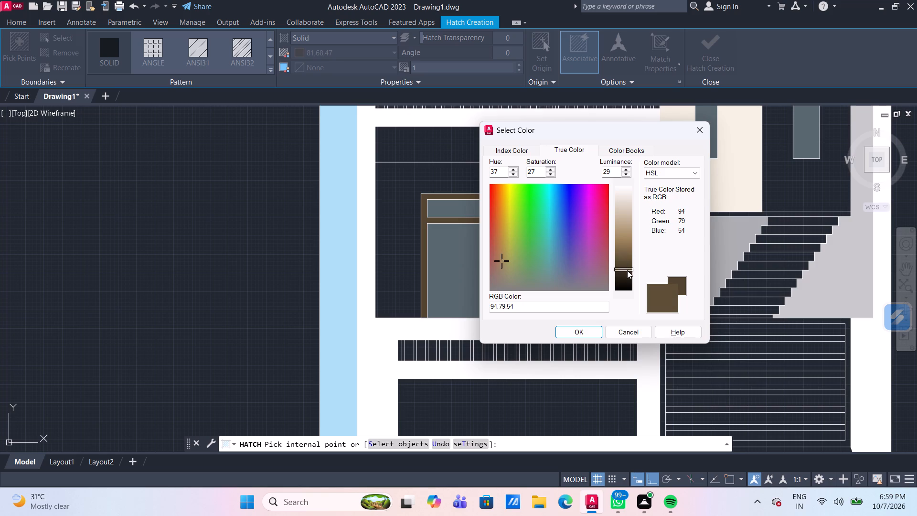
click(627, 270)
click(626, 274)
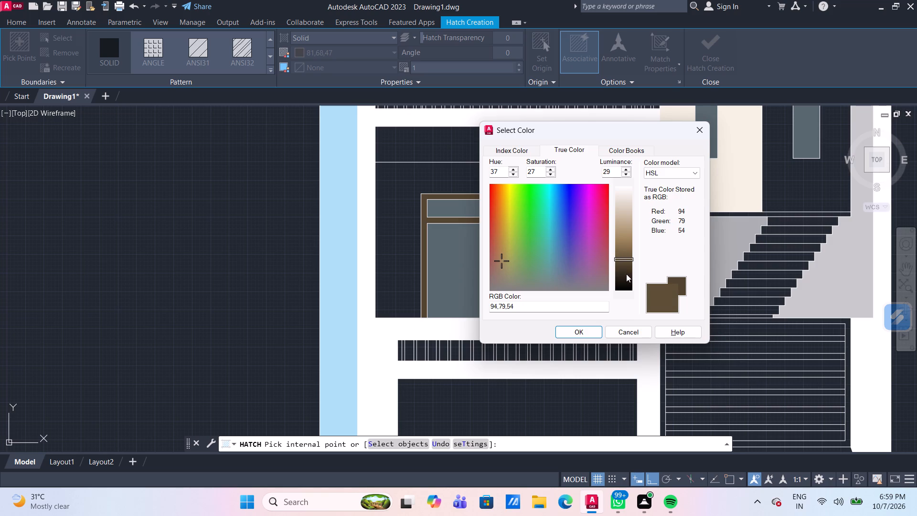
click(626, 274)
click(622, 247)
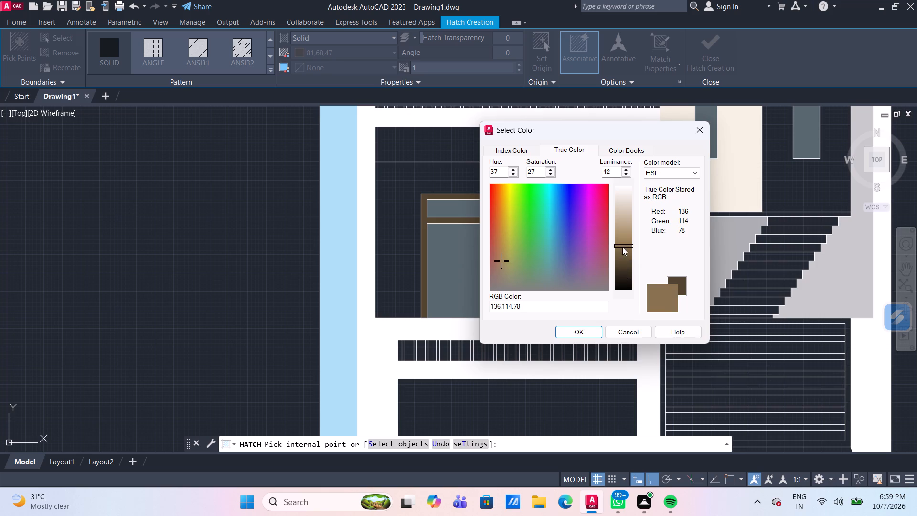
click(624, 259)
click(625, 268)
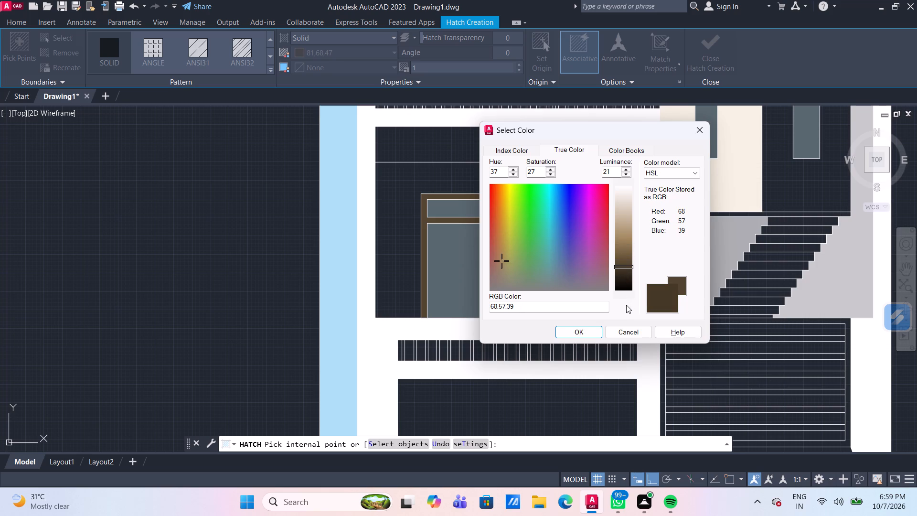
click(584, 331)
scroll(623, 235, up, 2)
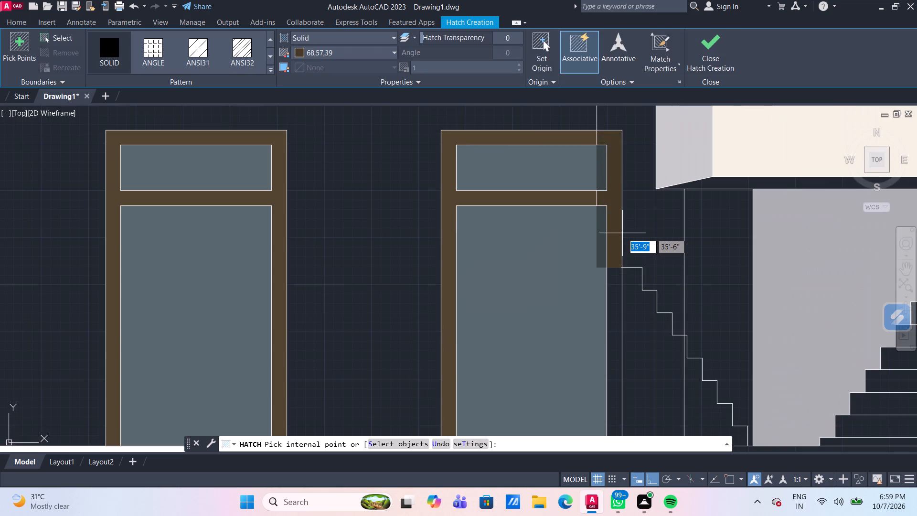
click(618, 199)
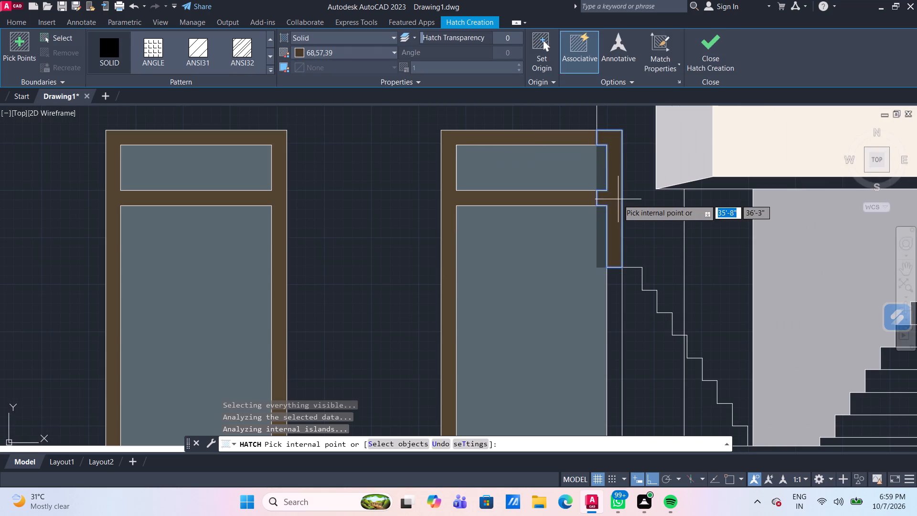
key(Return)
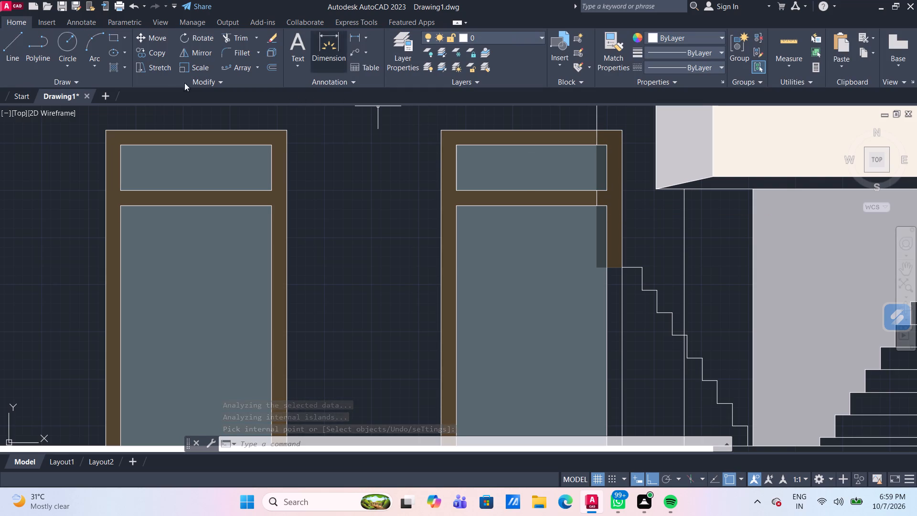
Hatch the remaining frame strip of the stair-side door, below the stair profile's top step, solid 81,68,47.
click(118, 70)
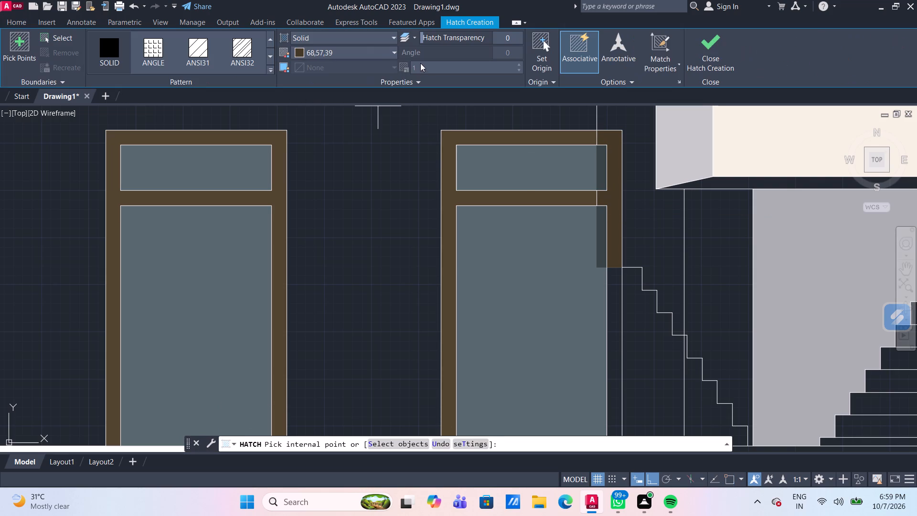
click(391, 55)
click(309, 204)
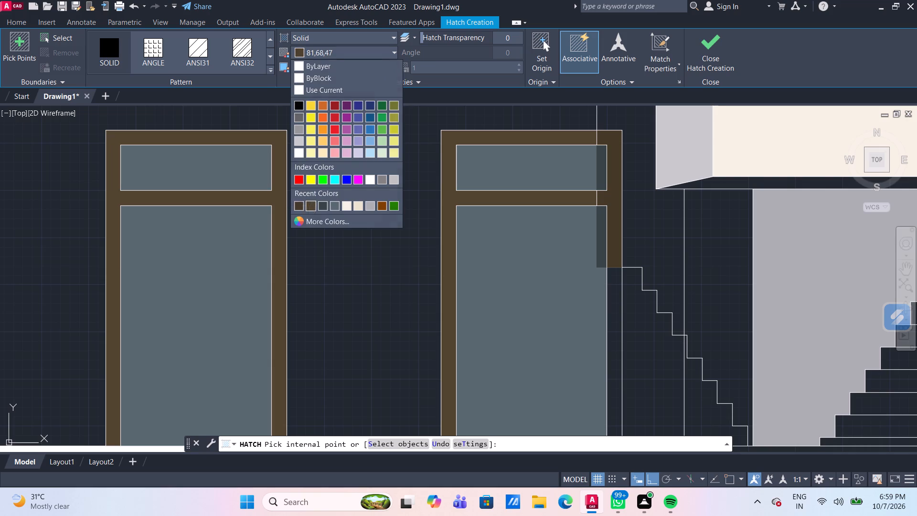
click(616, 299)
key(Return)
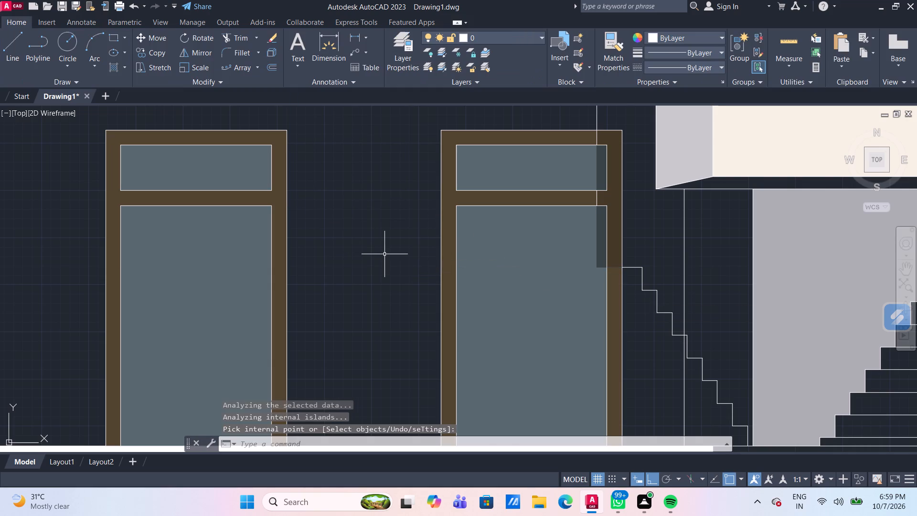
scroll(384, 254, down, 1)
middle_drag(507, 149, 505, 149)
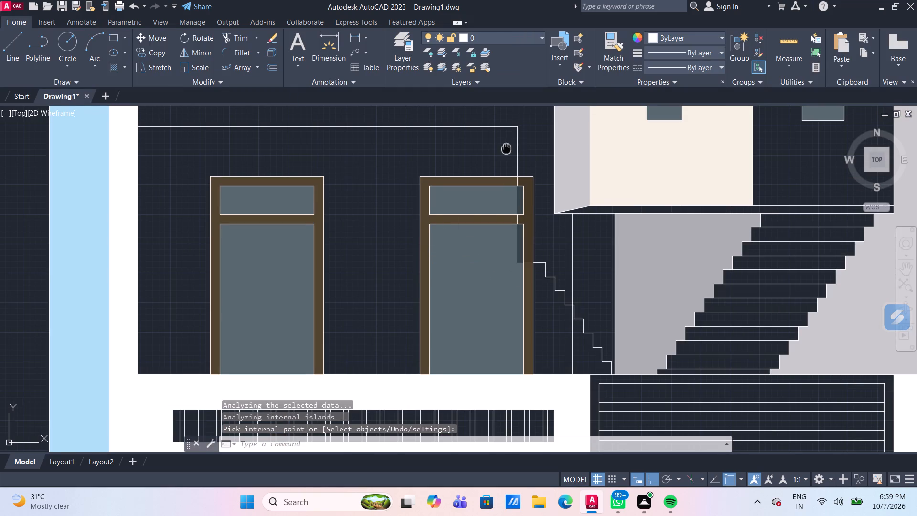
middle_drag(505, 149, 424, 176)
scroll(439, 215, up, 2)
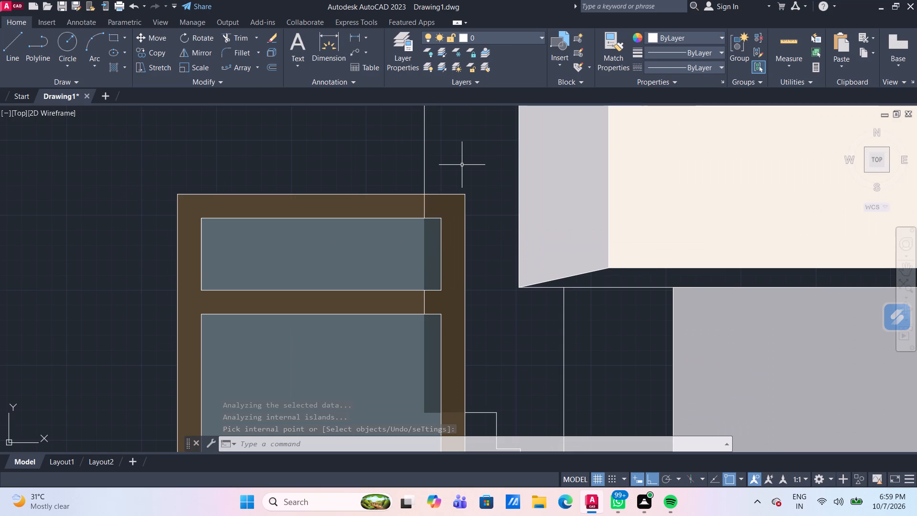
Trim the vertical wall line's segments crossing the top and middle frame rails of the stair-side door below the middle balcony.
text(tr)
key(Return)
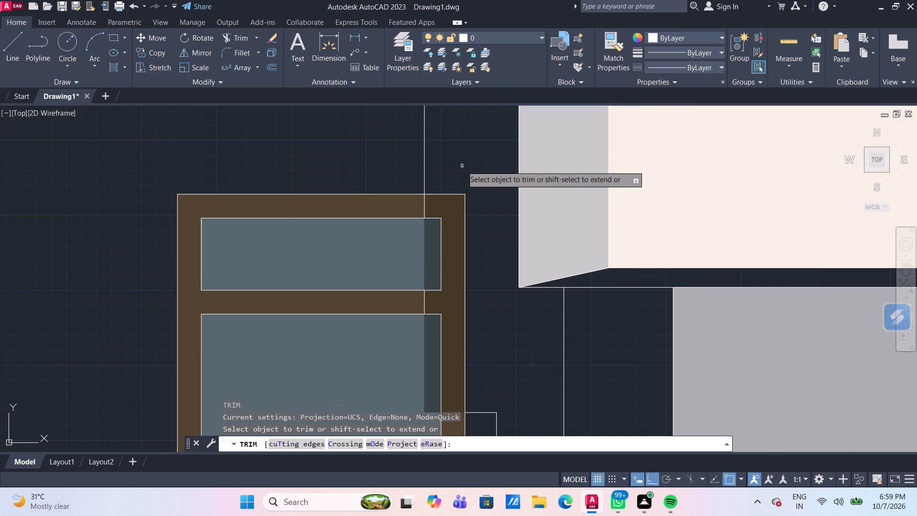
click(425, 208)
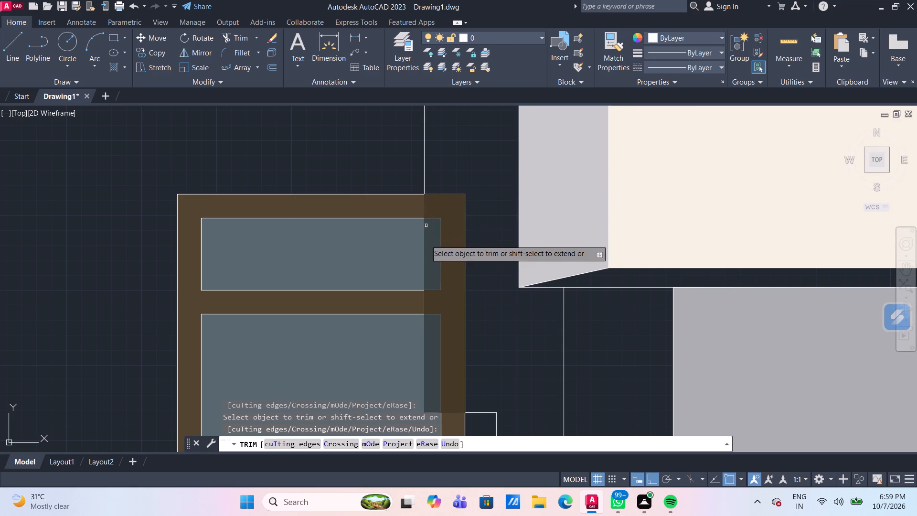
click(423, 303)
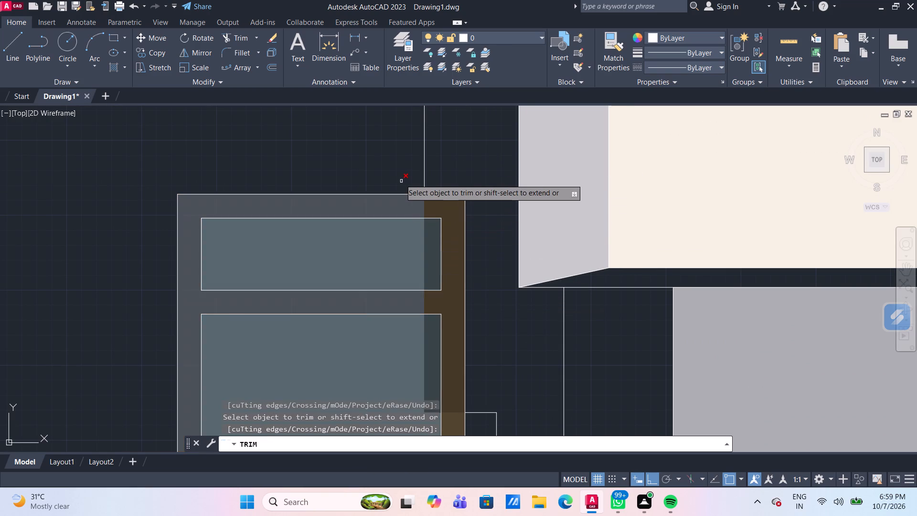
key(Return)
Hatch the frames of the two middle-balcony doors solid 75,73,52, stopping at the wall line on the right-hand door.
scroll(400, 177, down, 2)
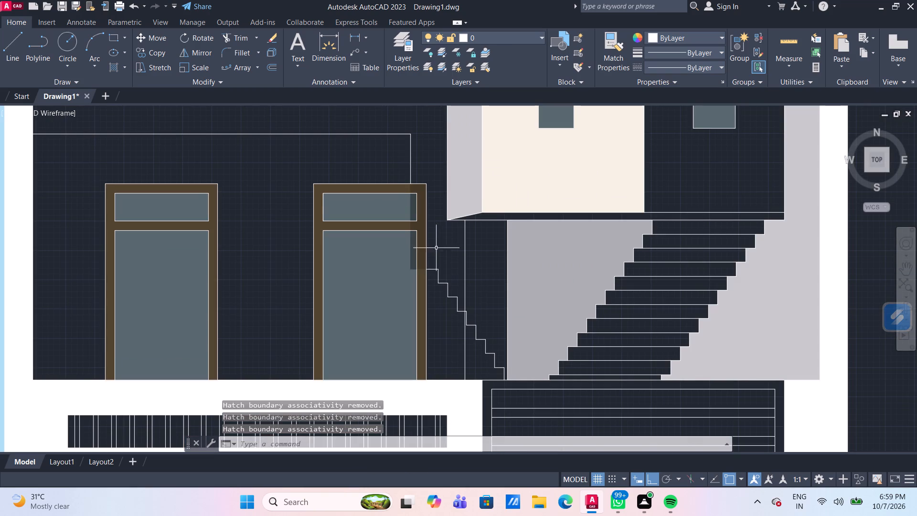
middle_drag(440, 252, 416, 283)
scroll(401, 193, down, 1)
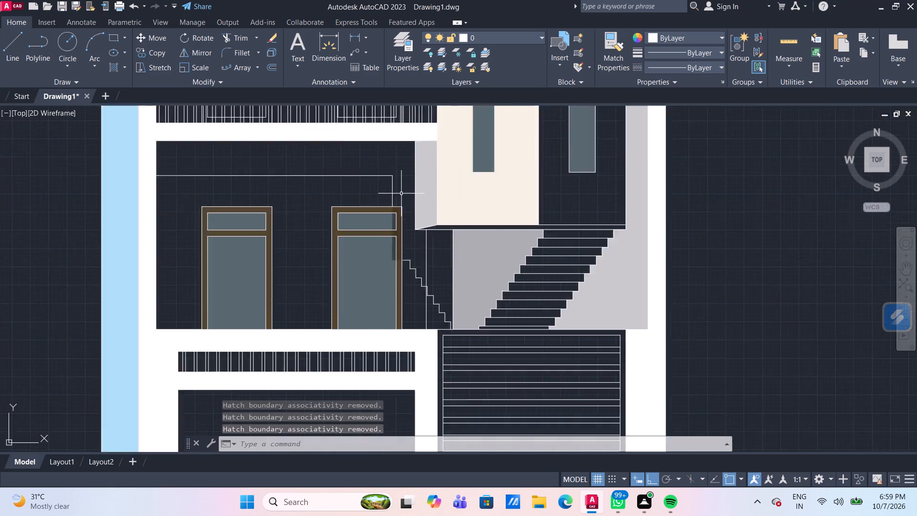
scroll(401, 193, down, 1)
scroll(374, 125, down, 1)
middle_drag(375, 133, 367, 247)
scroll(339, 205, up, 3)
scroll(319, 261, up, 1)
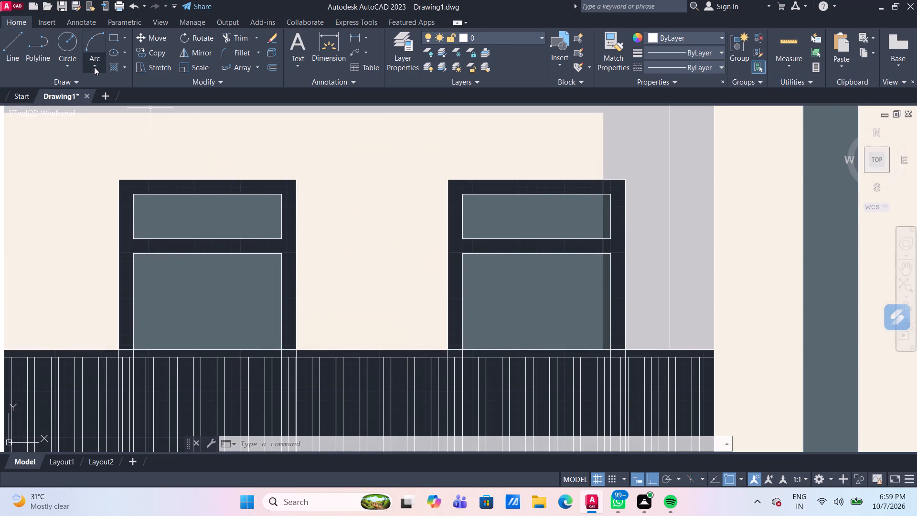
click(114, 69)
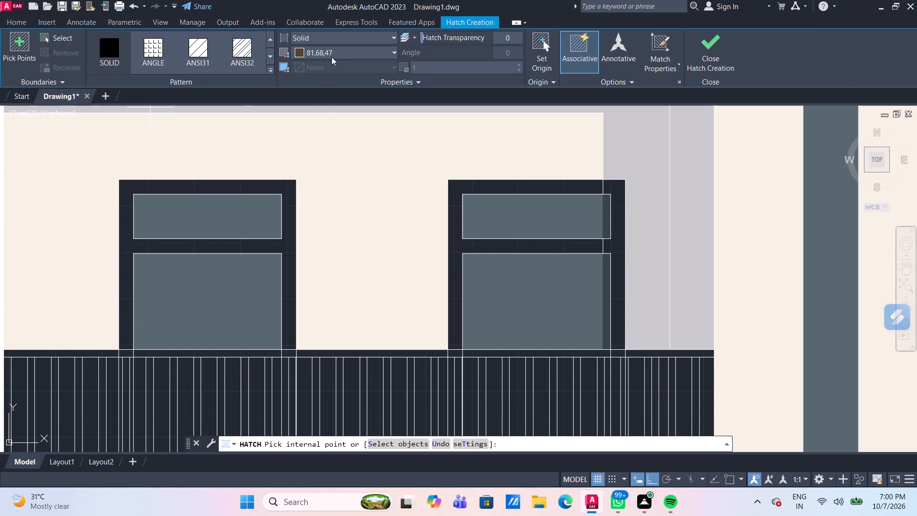
click(334, 54)
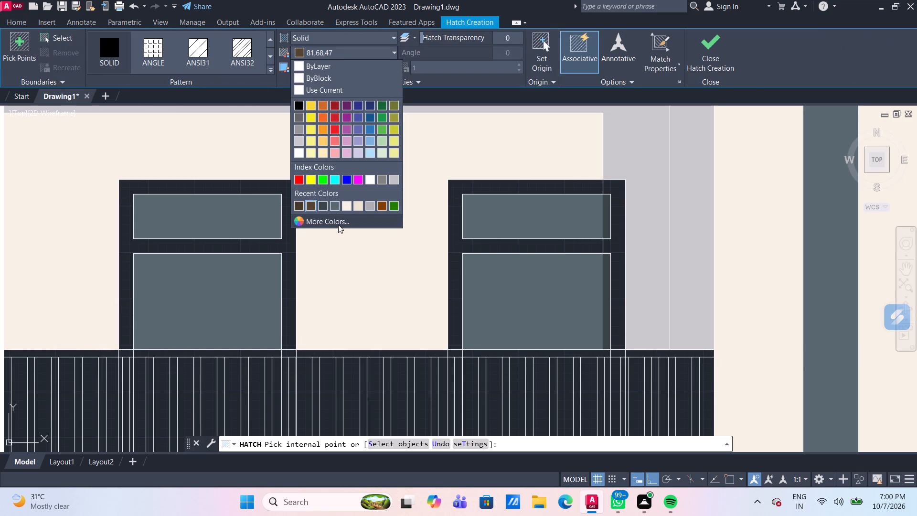
click(338, 224)
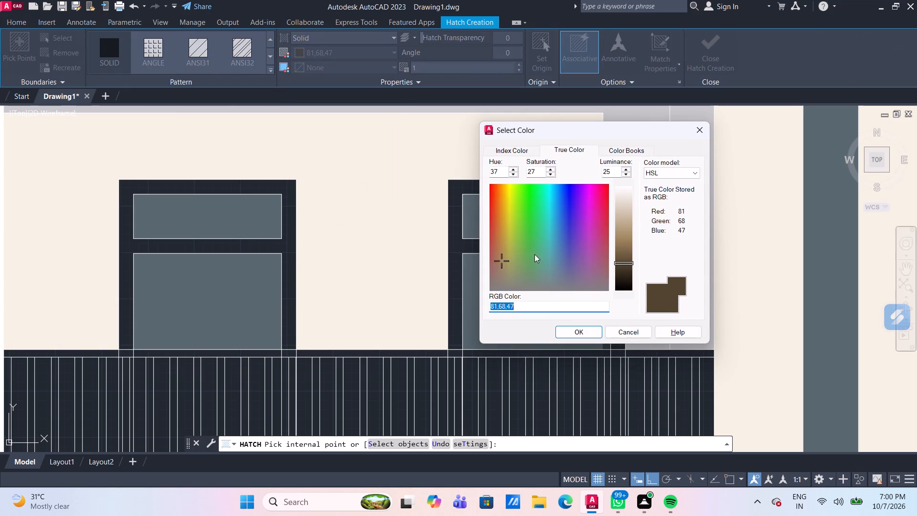
click(541, 283)
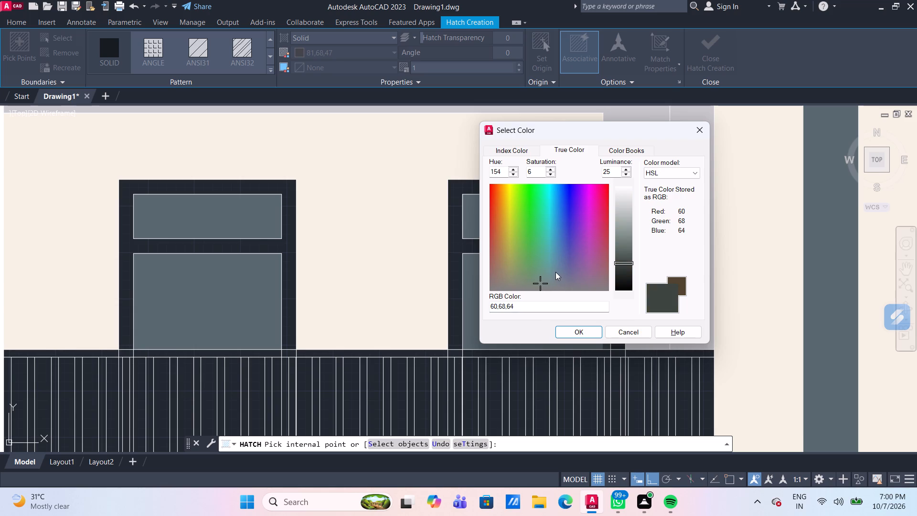
click(513, 274)
click(504, 269)
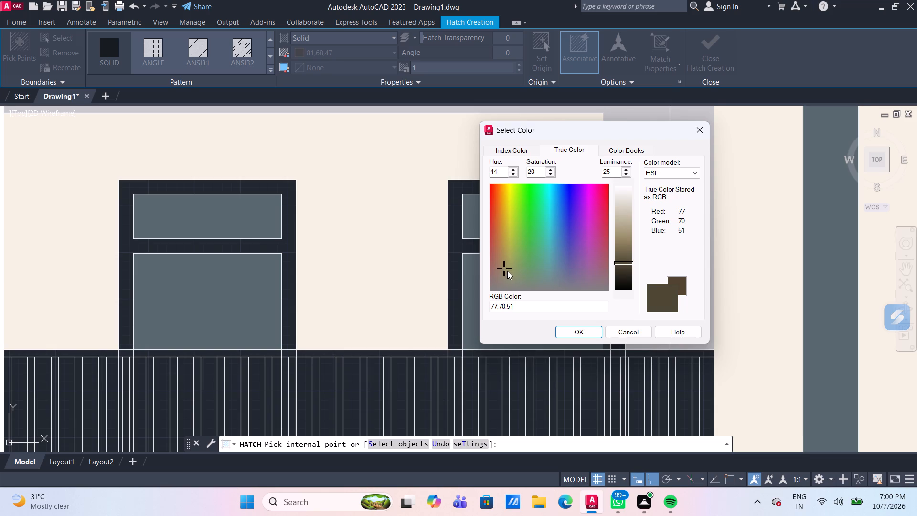
click(507, 271)
click(584, 331)
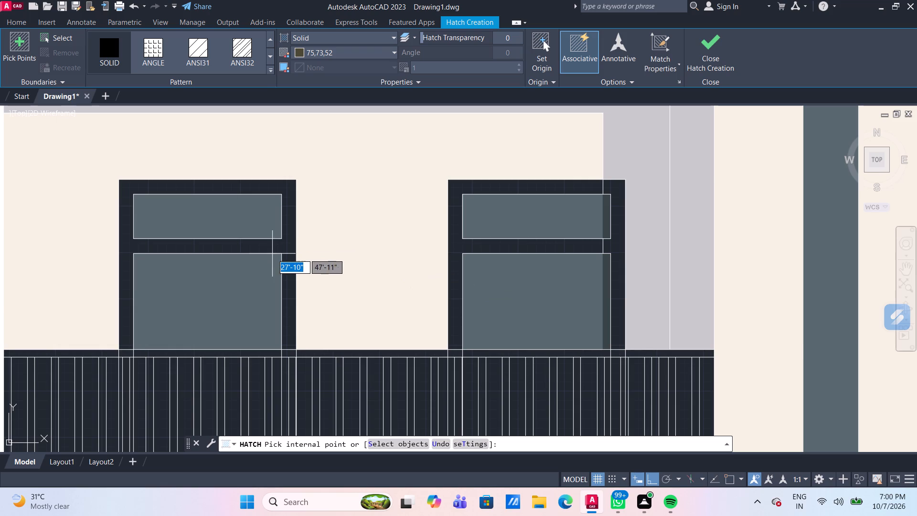
click(285, 247)
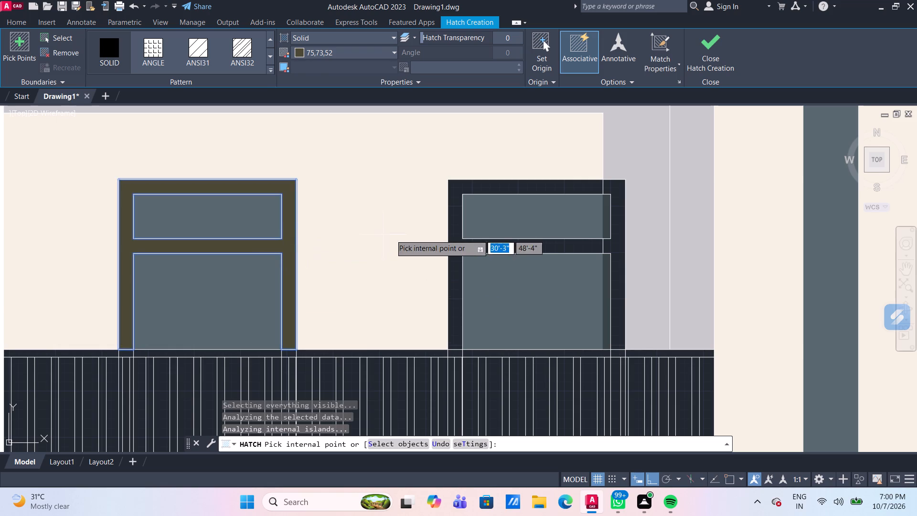
click(457, 247)
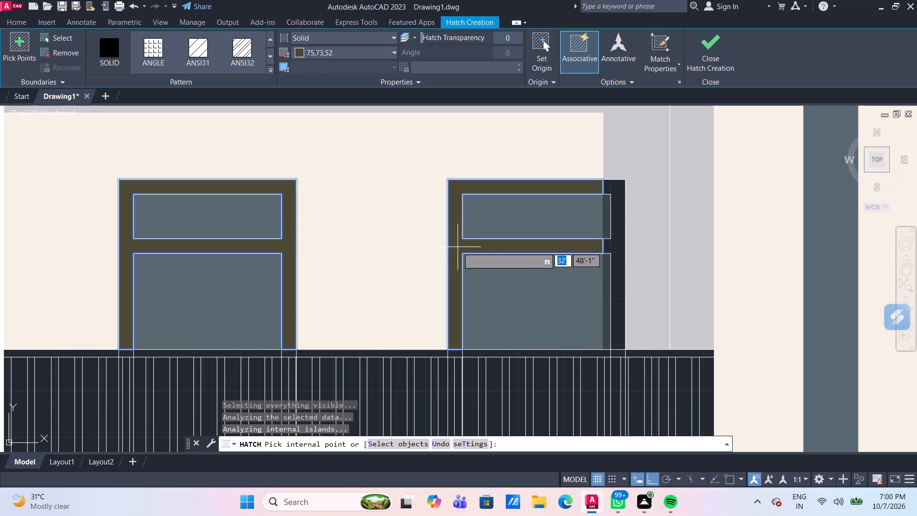
key(Return)
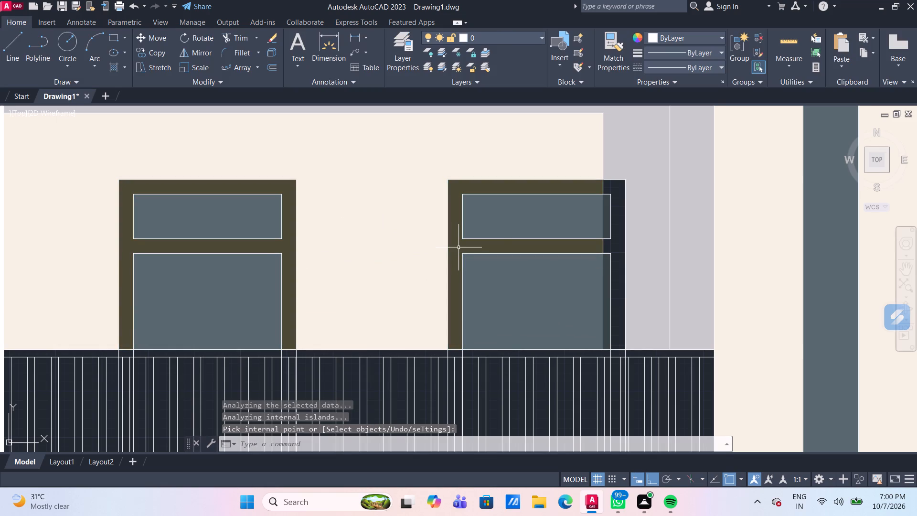
Hatch the right-hand middle-balcony door's frame portion beyond the wall line solid 81,68,47.
scroll(512, 249, down, 1)
middle_drag(513, 250, 401, 226)
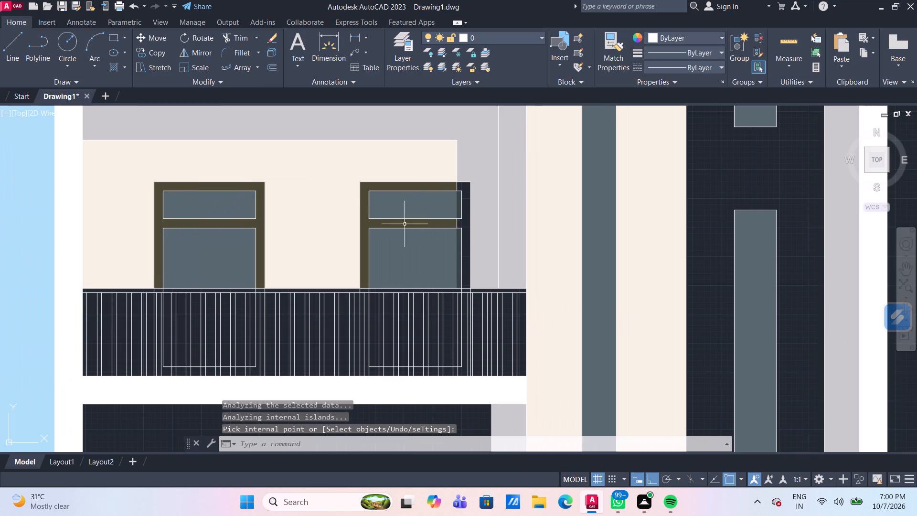
scroll(480, 209, up, 2)
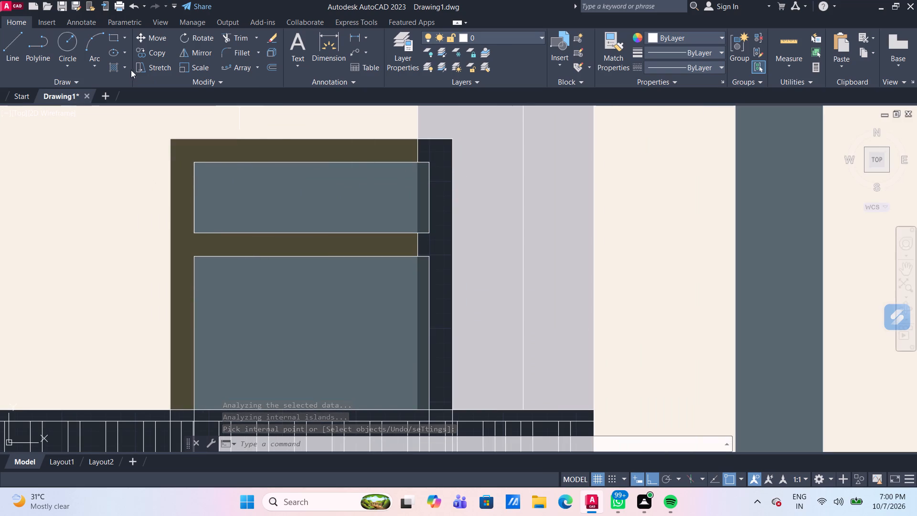
click(118, 68)
click(340, 56)
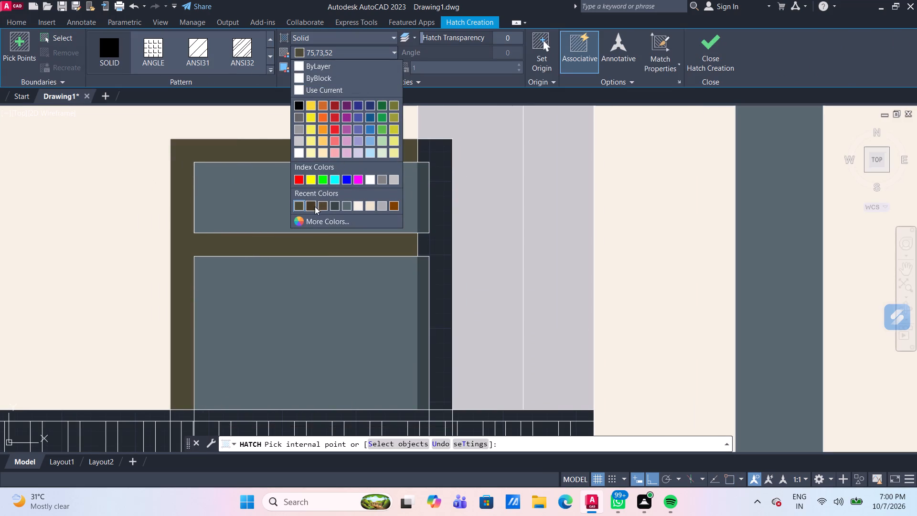
click(322, 207)
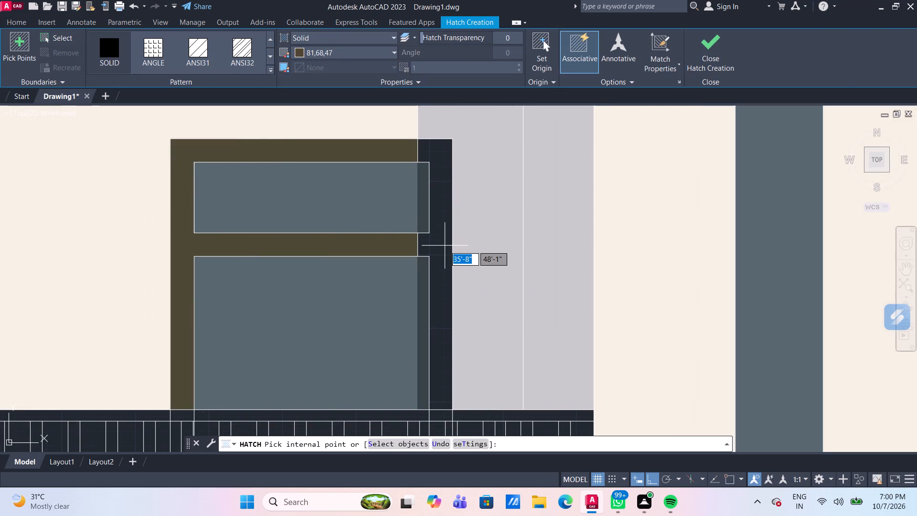
click(446, 246)
key(Return)
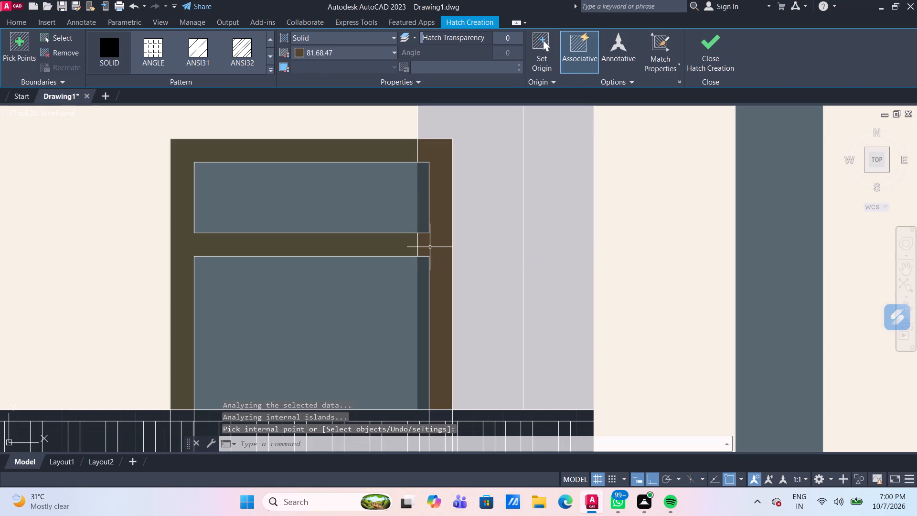
Trim the vertical wall line's segments crossing the top and middle frame rails of the right-hand middle-balcony door.
scroll(430, 247, down, 3)
scroll(456, 294, up, 2)
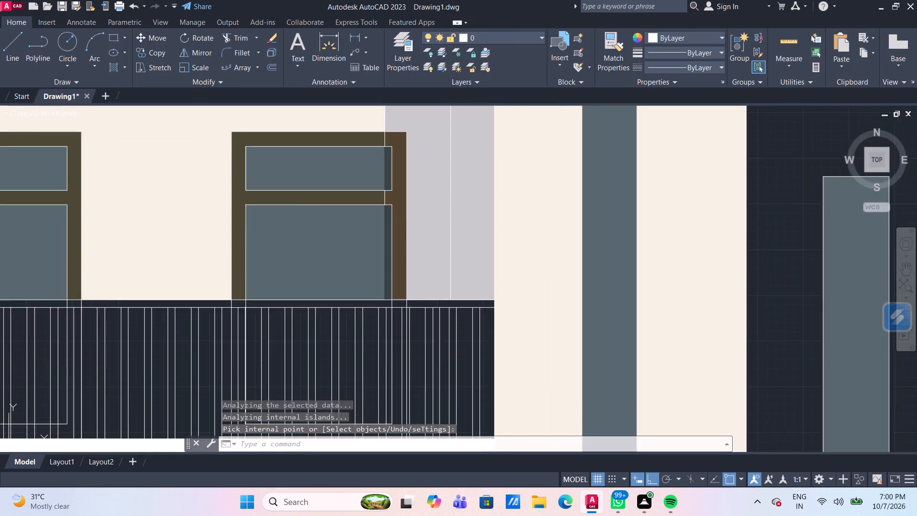
scroll(444, 254, up, 1)
middle_drag(376, 162, 366, 271)
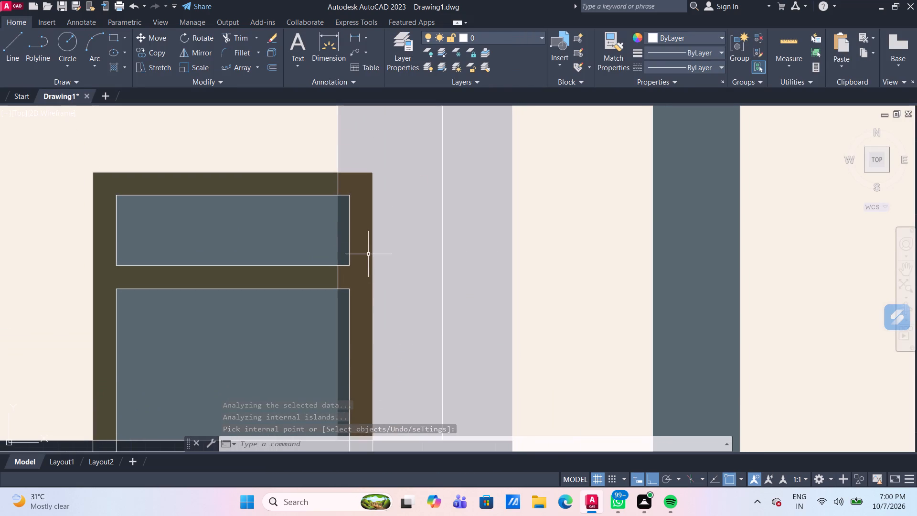
text(tr)
key(Return)
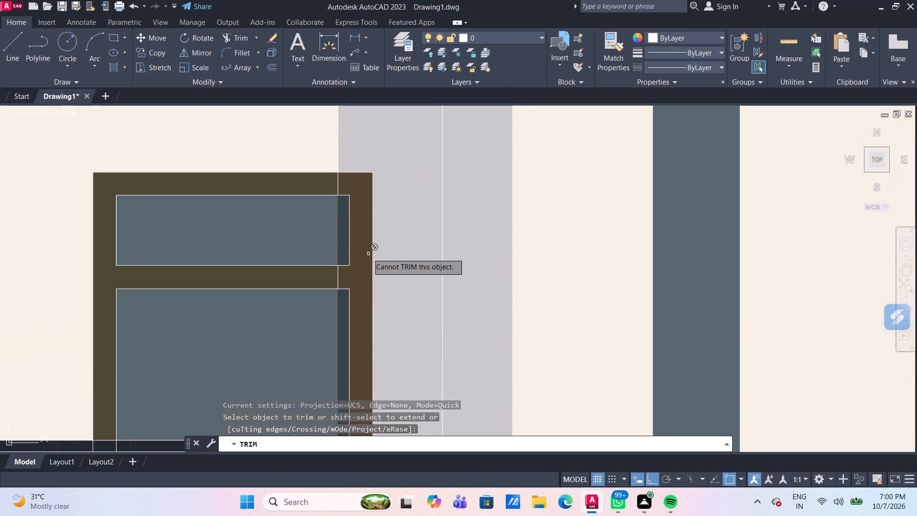
click(339, 278)
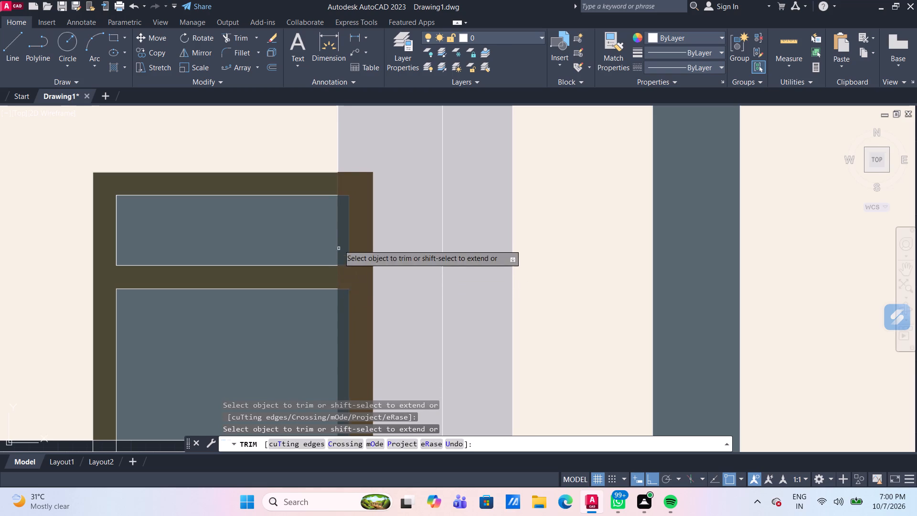
click(338, 184)
scroll(338, 184, down, 2)
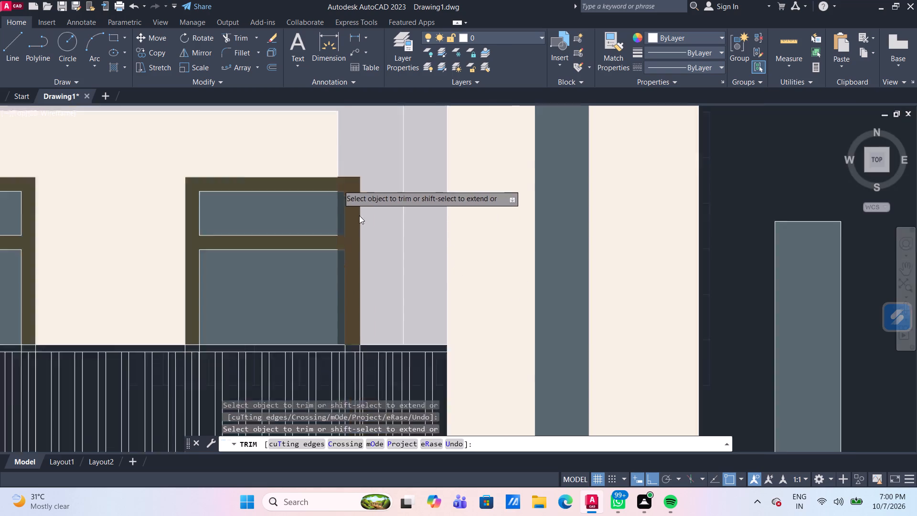
scroll(394, 227, down, 2)
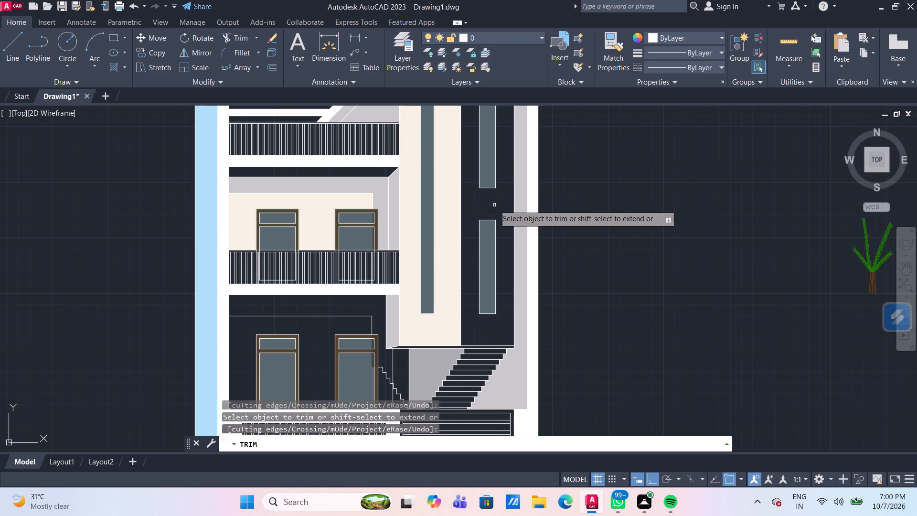
key(Escape)
Trim the door lines crossing the top rail of the middle-balcony railing, using a fence along the rail.
scroll(256, 272, up, 1)
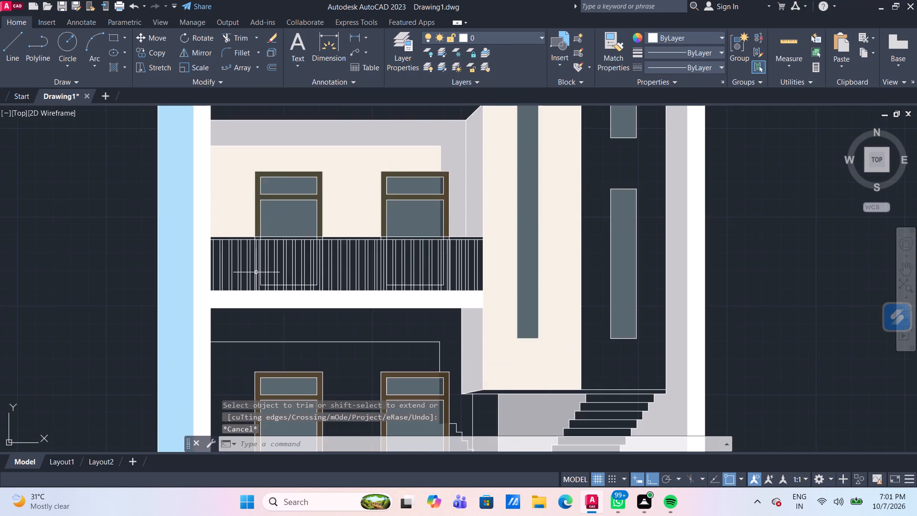
scroll(297, 273, up, 2)
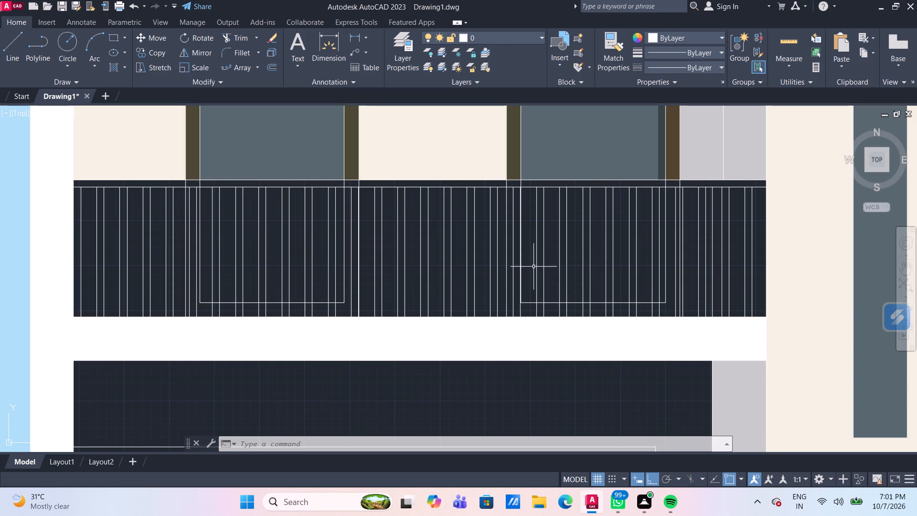
scroll(533, 267, up, 1)
scroll(533, 267, down, 2)
middle_drag(581, 279, 512, 231)
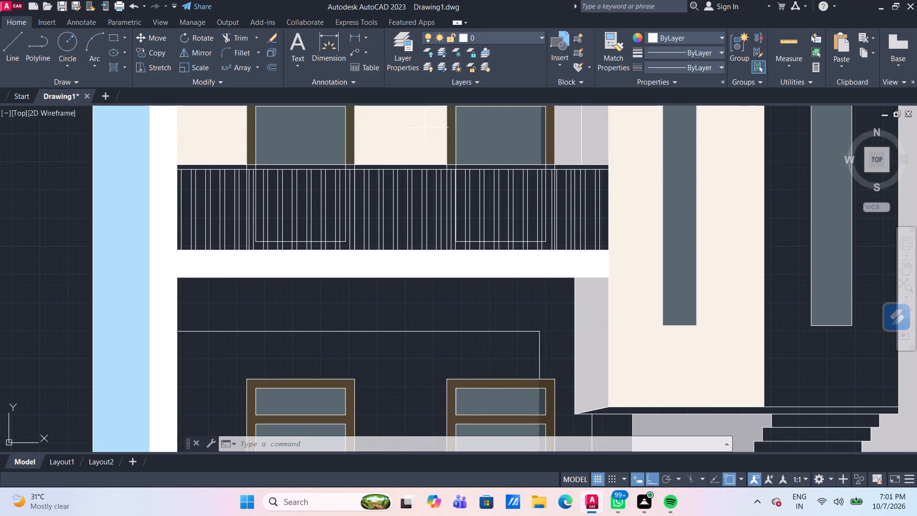
scroll(364, 172, up, 1)
text(tr)
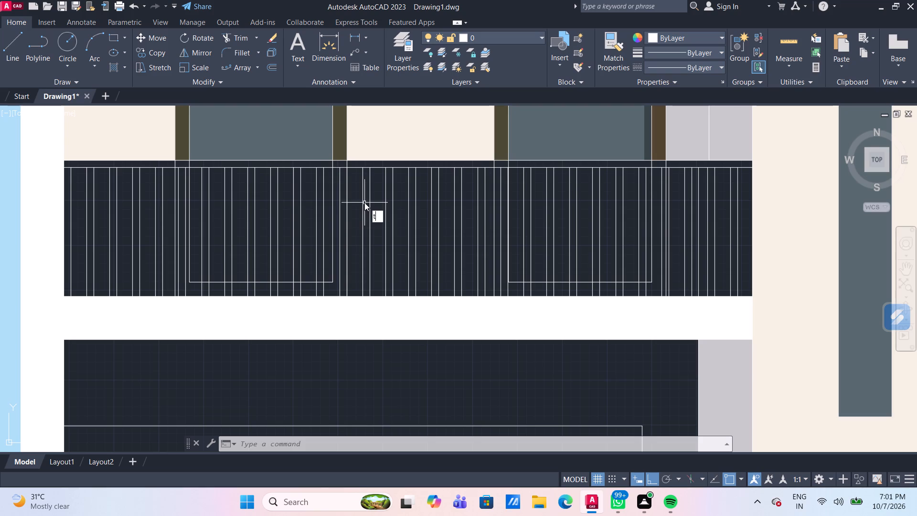
key(Return)
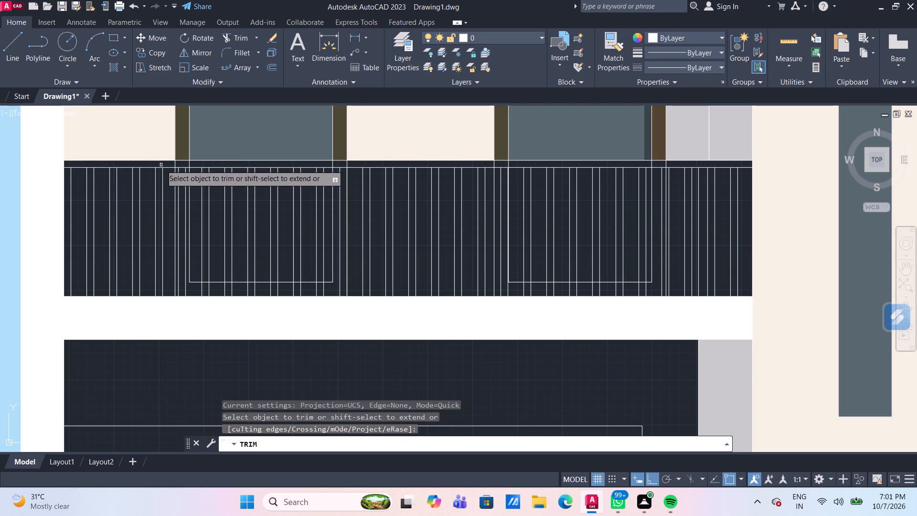
click(161, 165)
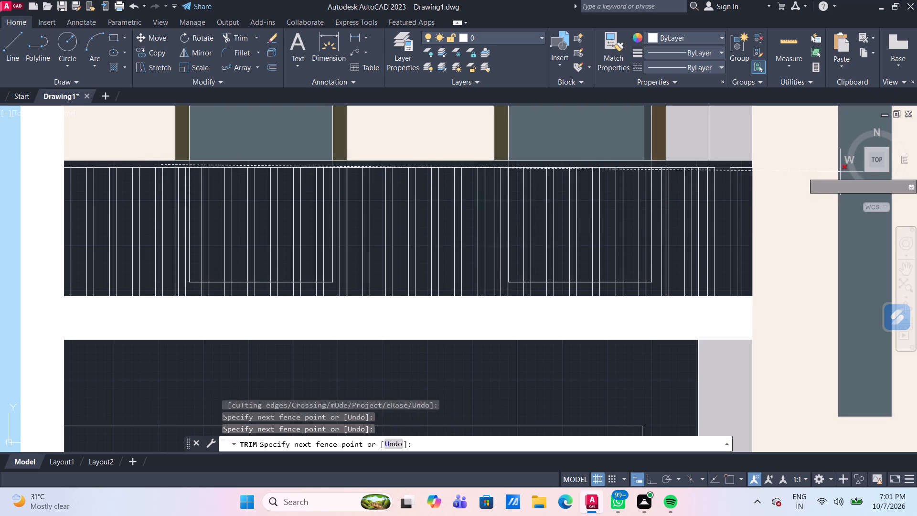
click(737, 165)
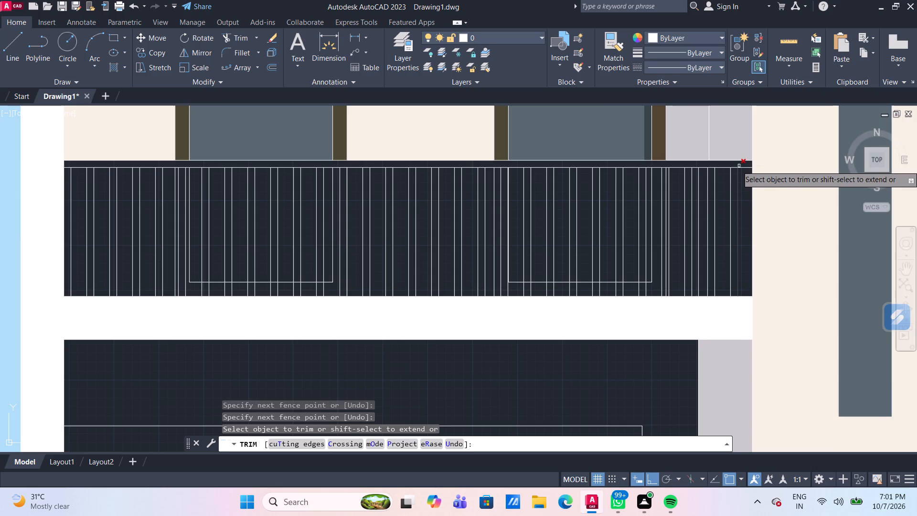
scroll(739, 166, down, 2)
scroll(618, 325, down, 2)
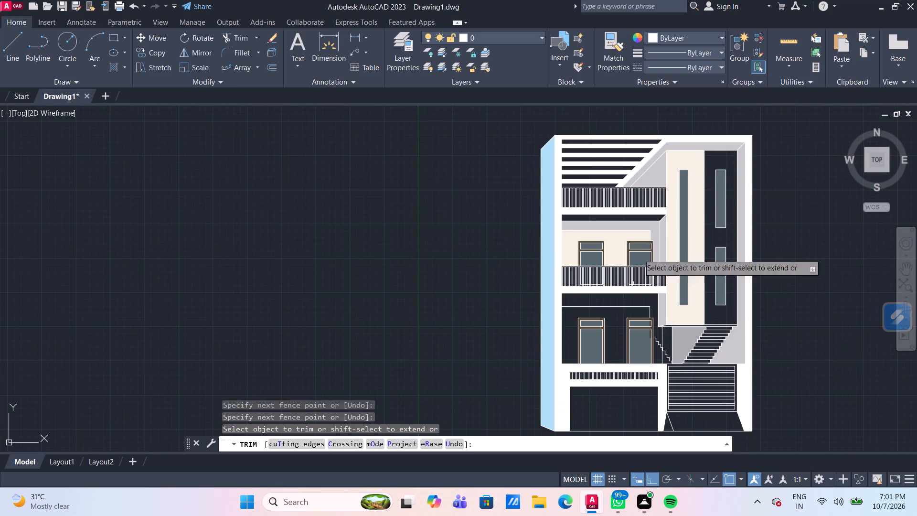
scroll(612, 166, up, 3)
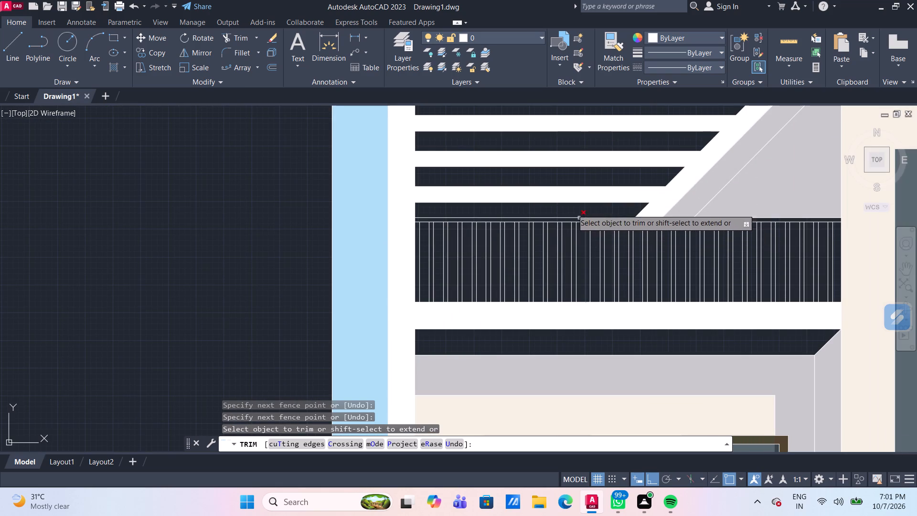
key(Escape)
Start a new solid hatch and mix a medium brown true colour for it, around 119,74,19.
scroll(558, 208, down, 2)
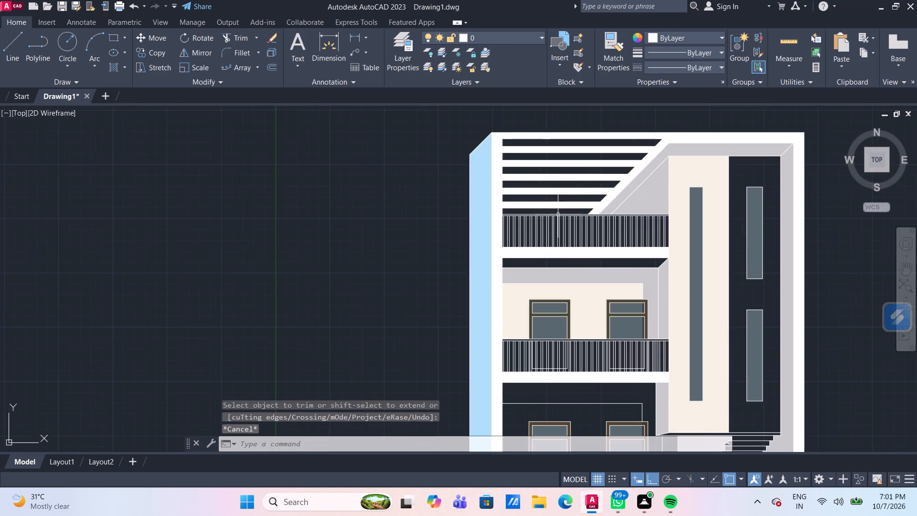
middle_drag(636, 280, 494, 258)
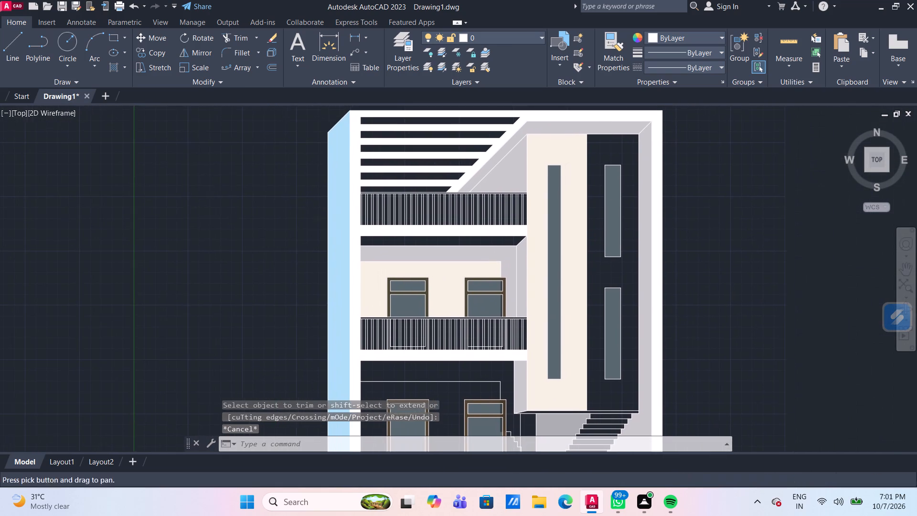
middle_drag(697, 272, 656, 237)
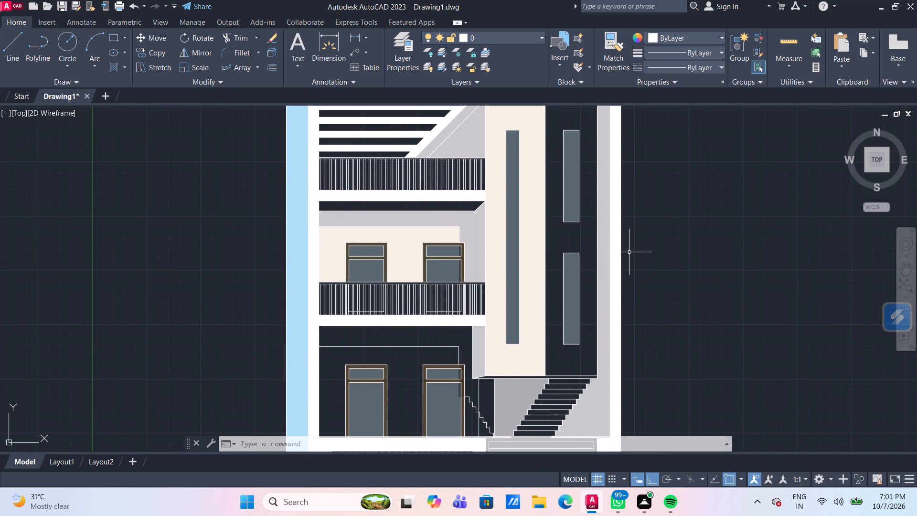
middle_drag(400, 362, 366, 306)
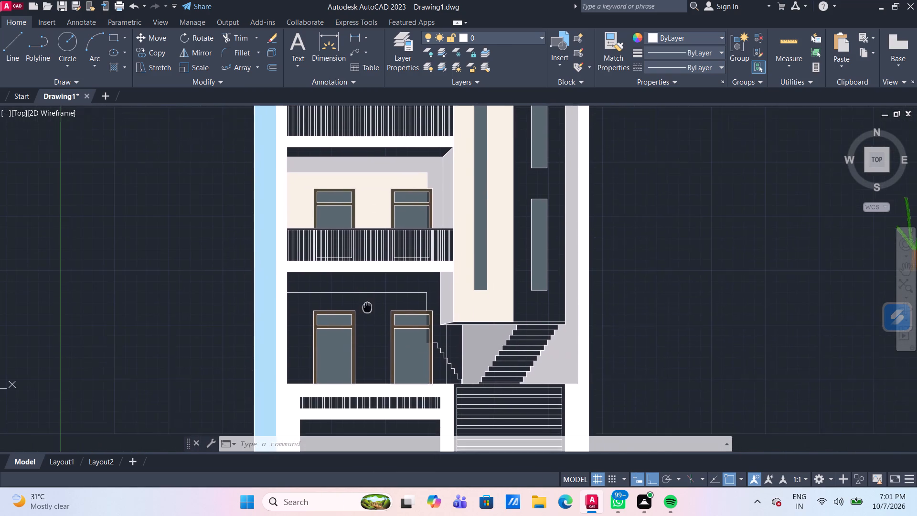
click(109, 67)
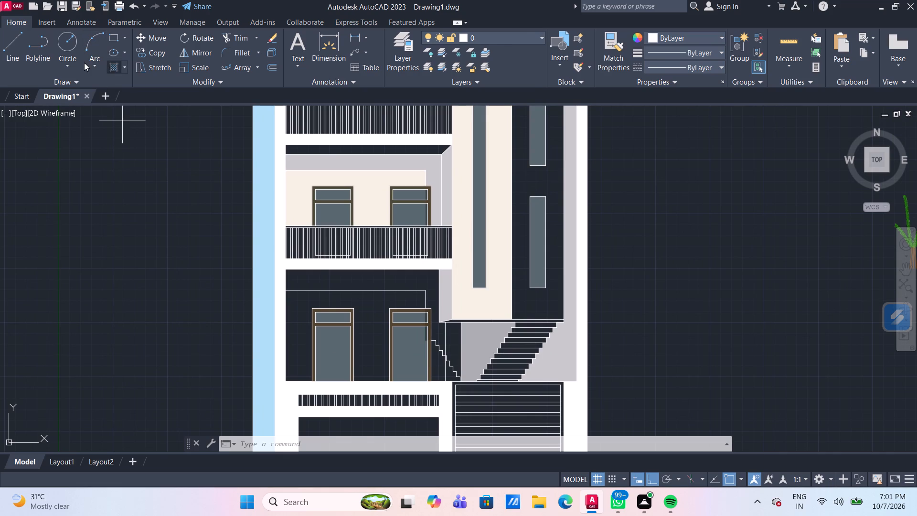
click(355, 51)
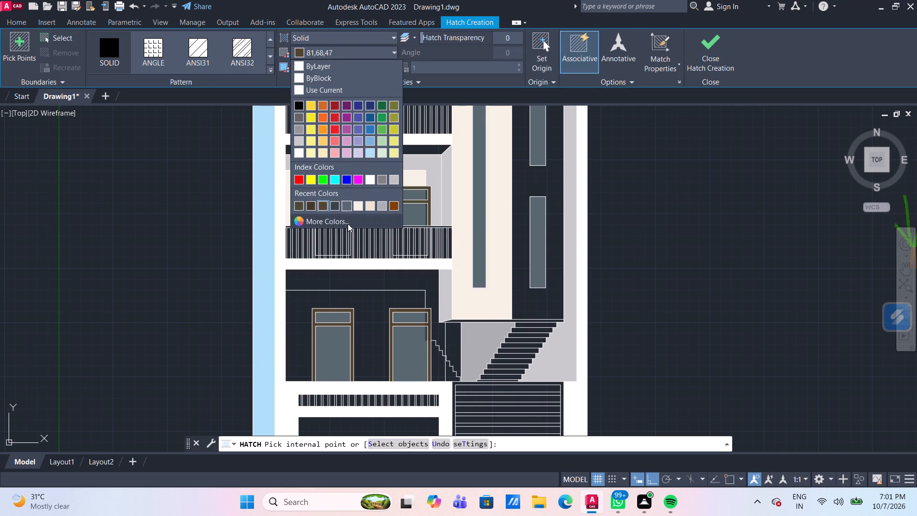
click(347, 220)
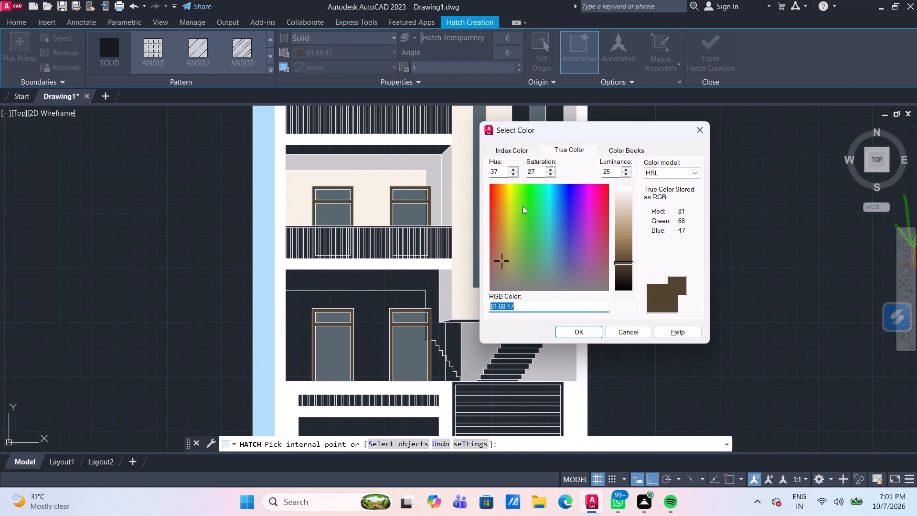
click(526, 152)
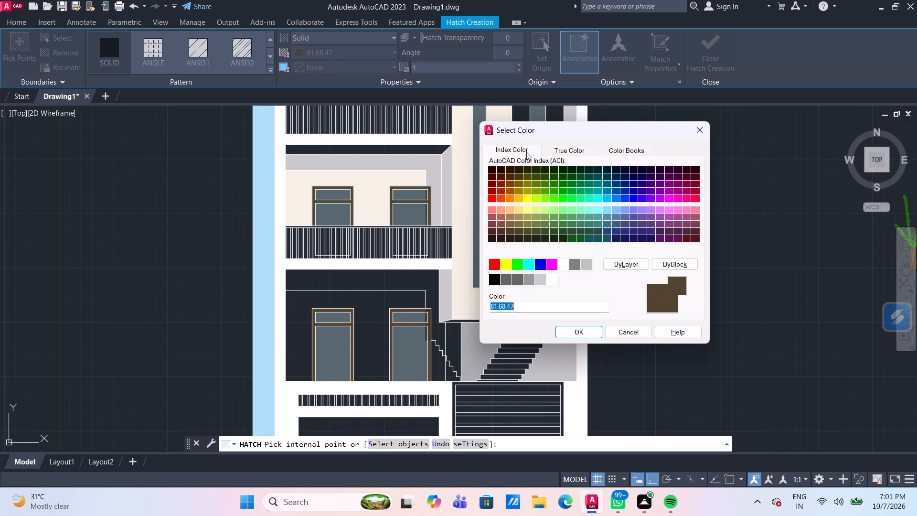
click(512, 191)
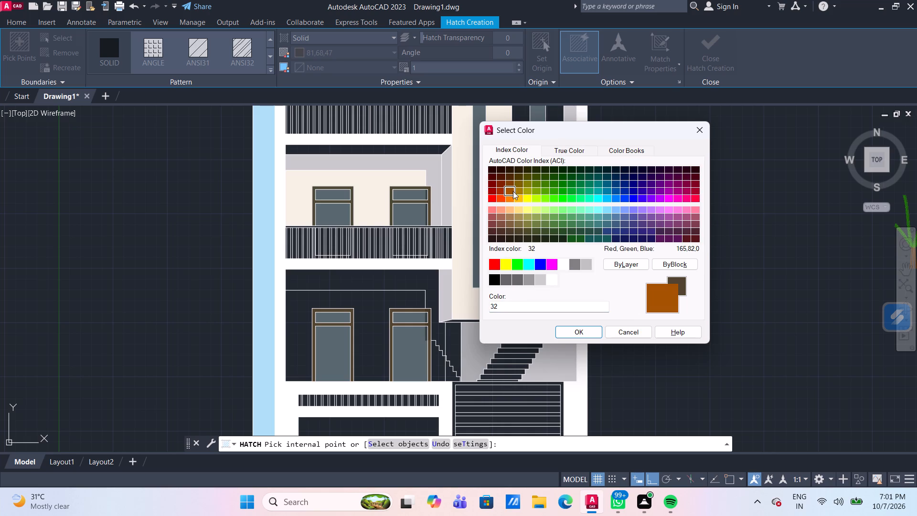
click(518, 193)
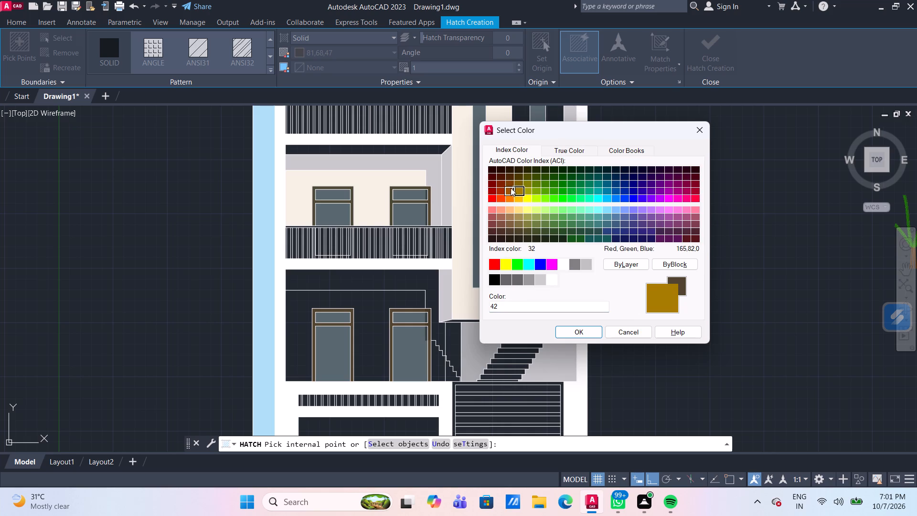
click(510, 183)
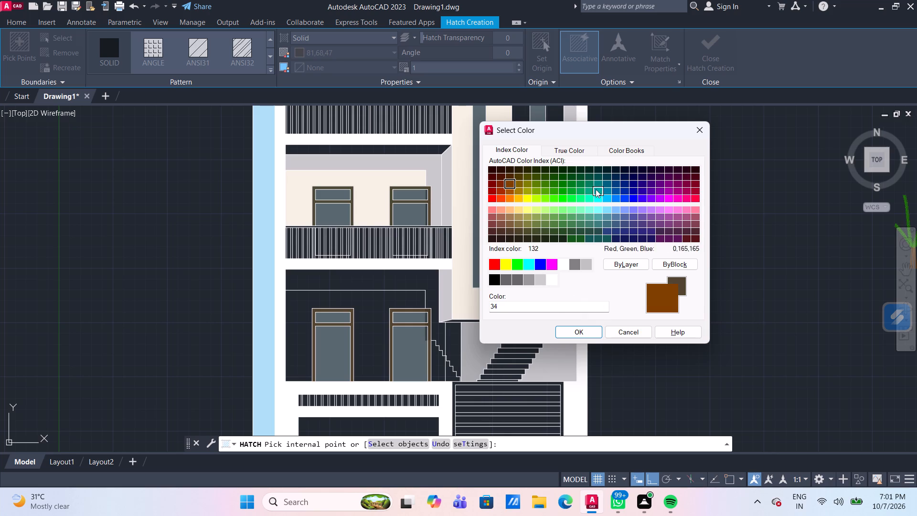
click(577, 150)
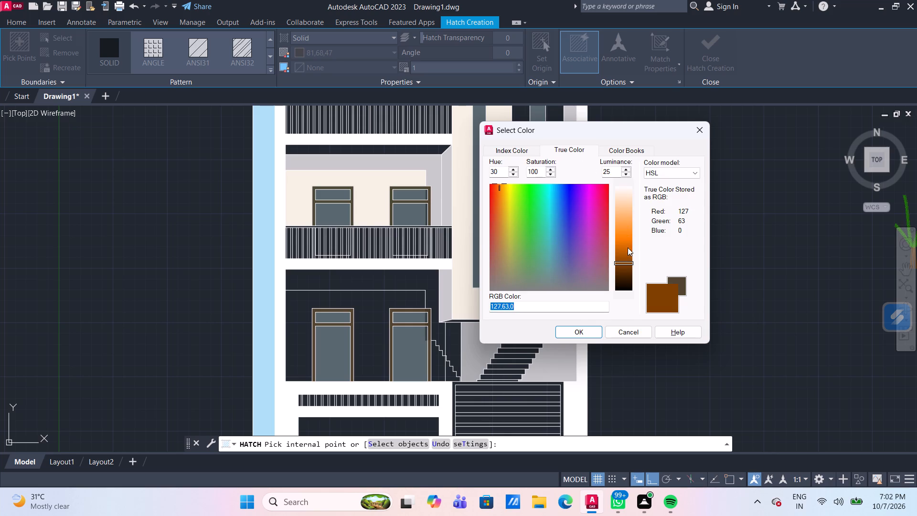
click(627, 249)
click(627, 249)
click(621, 247)
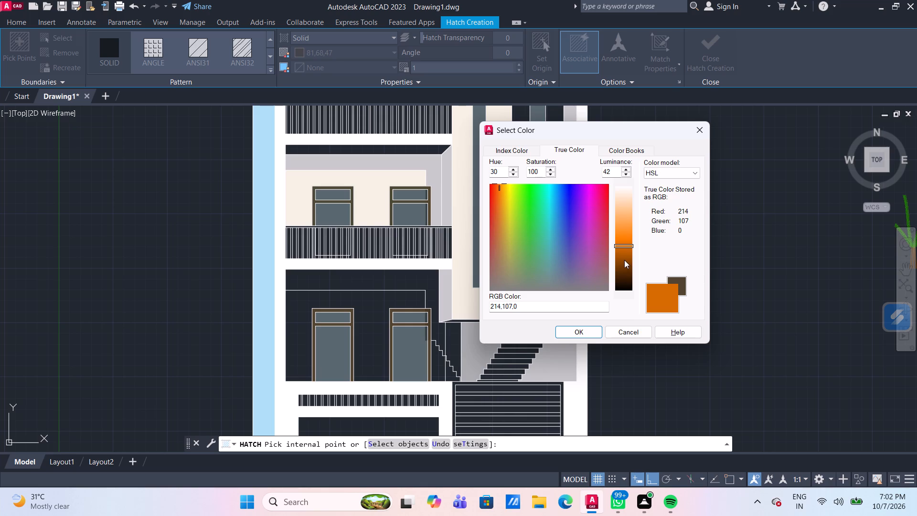
click(624, 255)
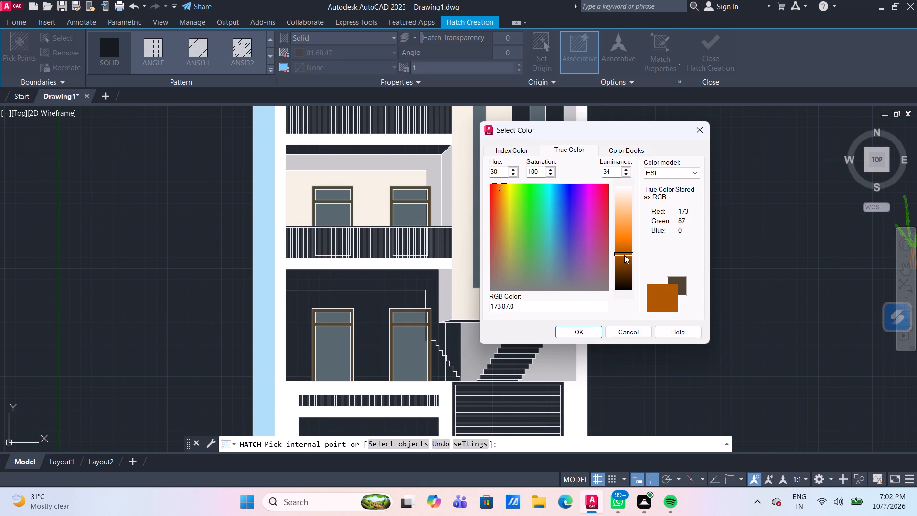
click(624, 266)
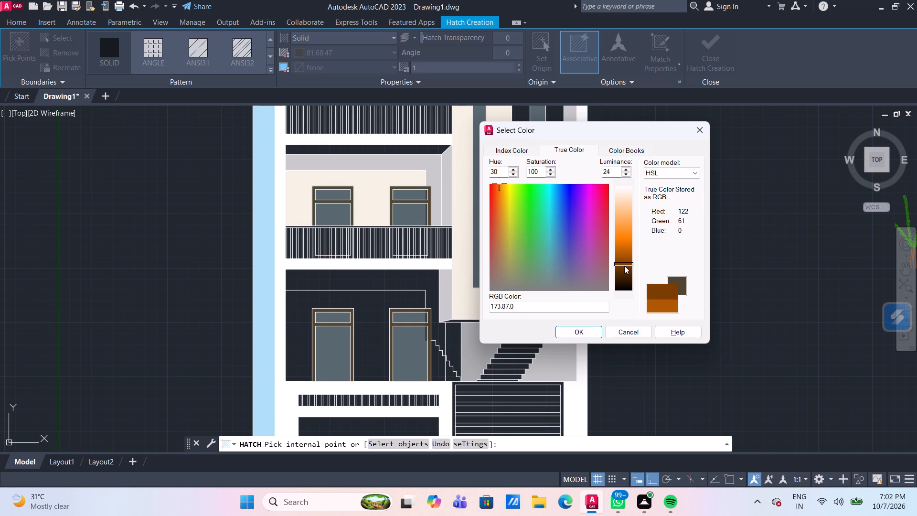
click(624, 273)
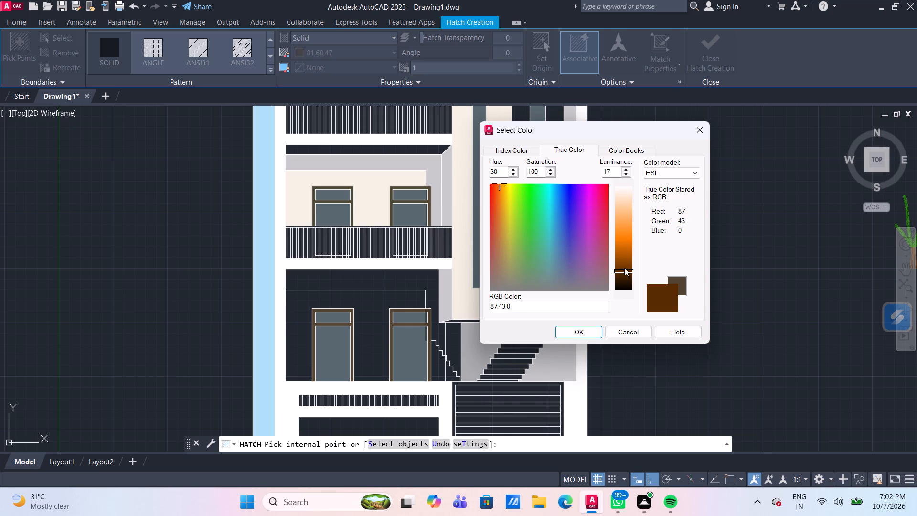
click(624, 264)
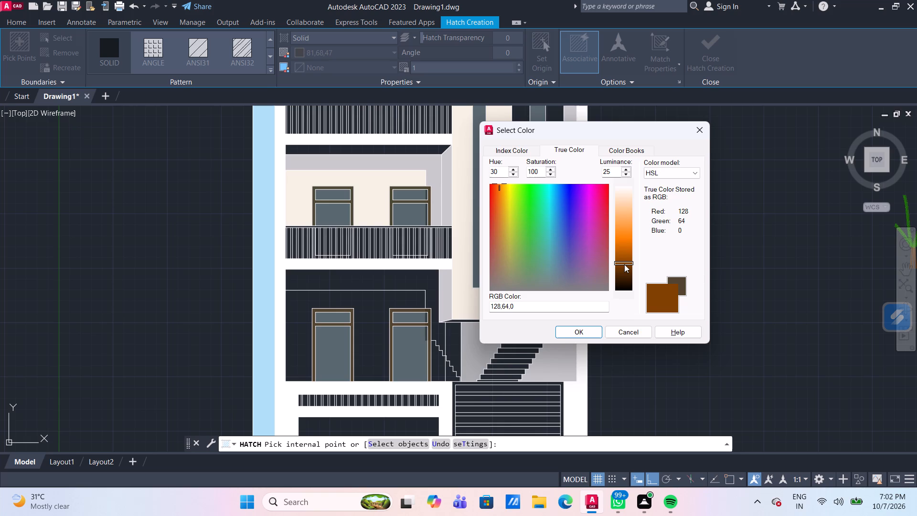
click(500, 196)
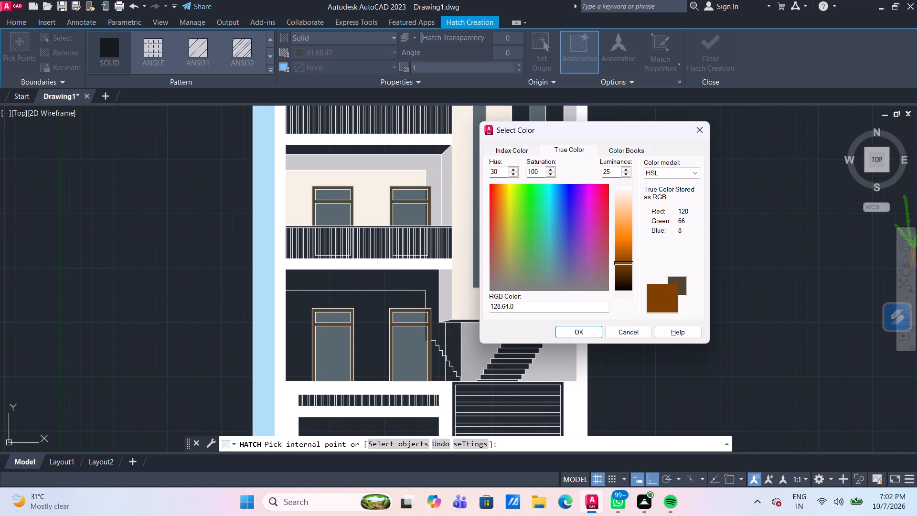
click(504, 190)
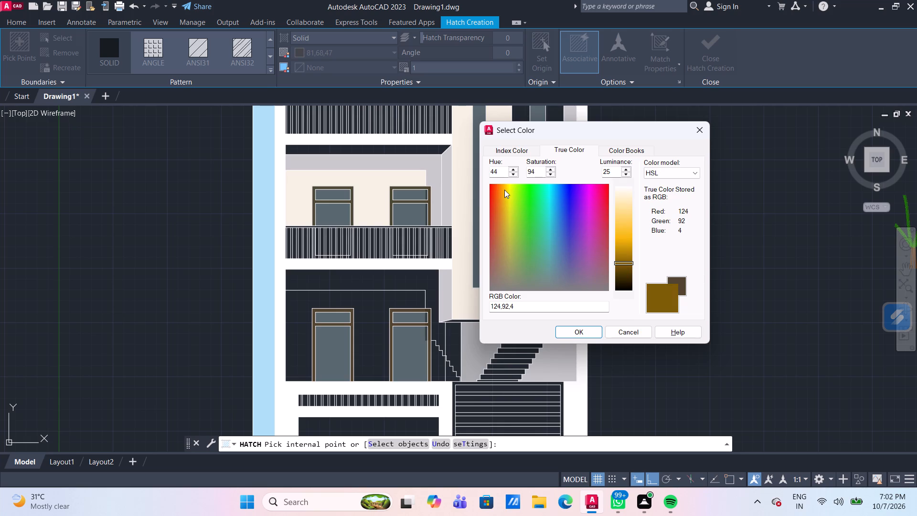
click(501, 198)
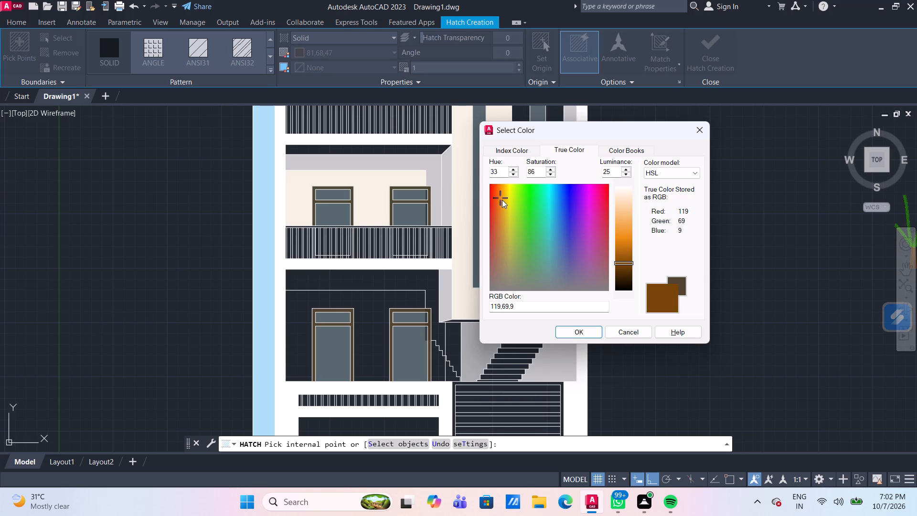
click(502, 200)
click(623, 252)
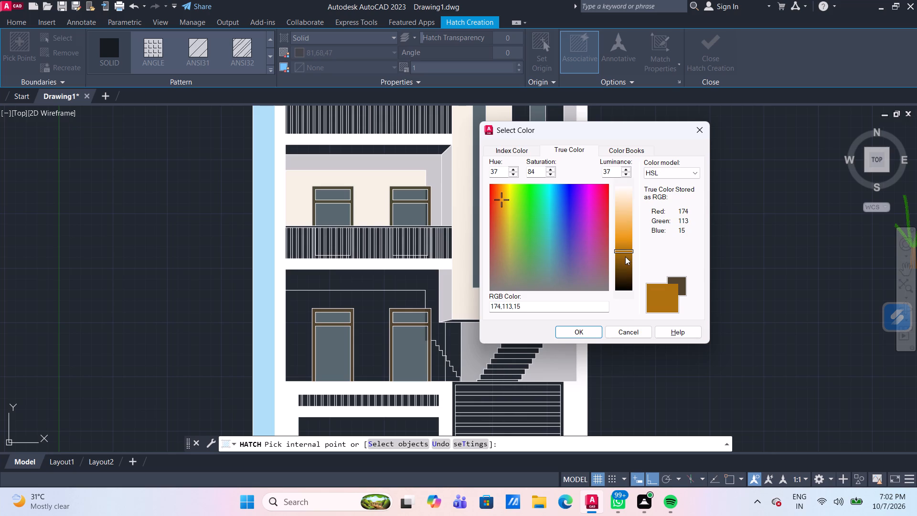
click(625, 257)
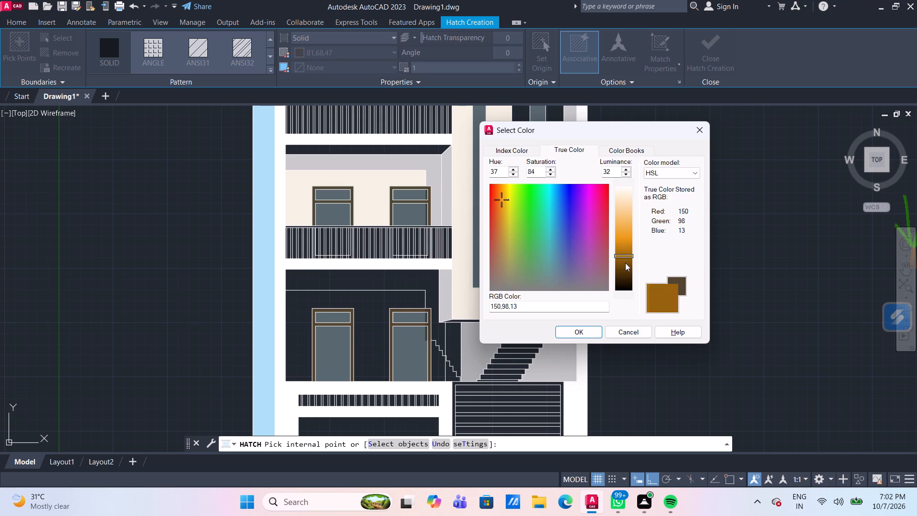
click(625, 263)
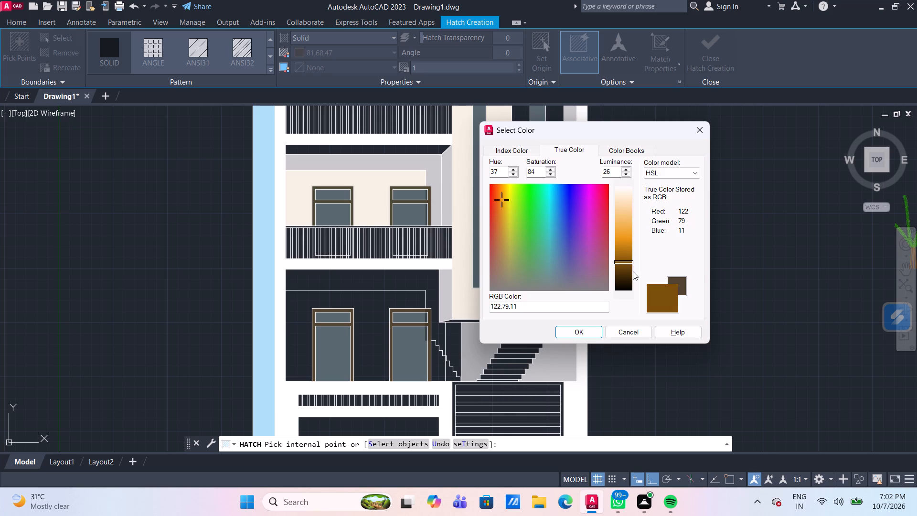
click(498, 196)
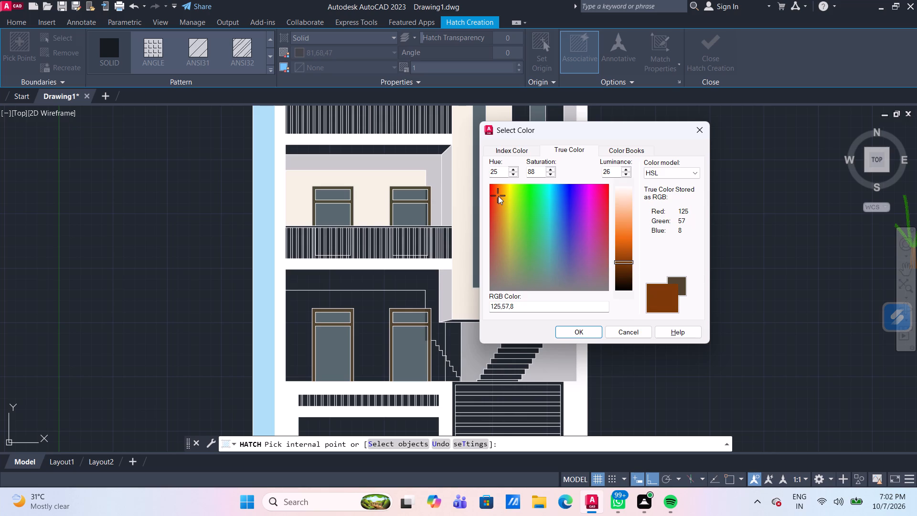
click(627, 251)
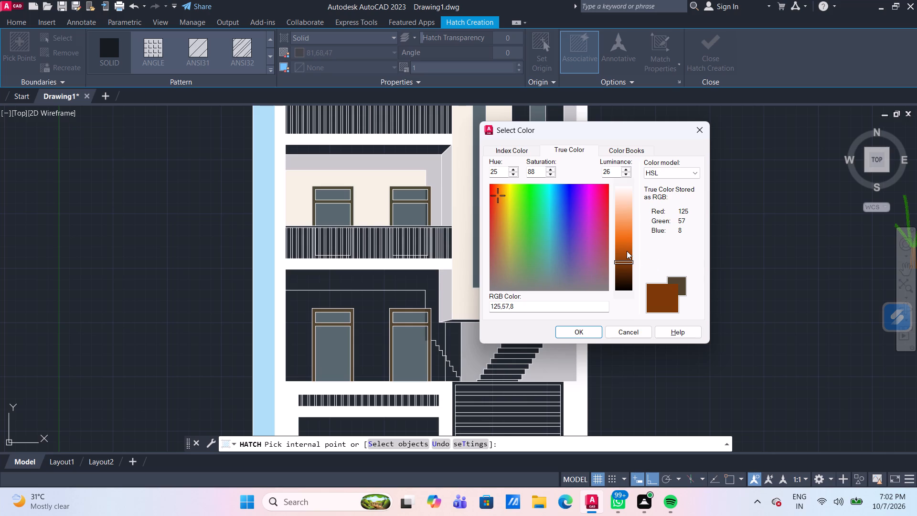
click(625, 249)
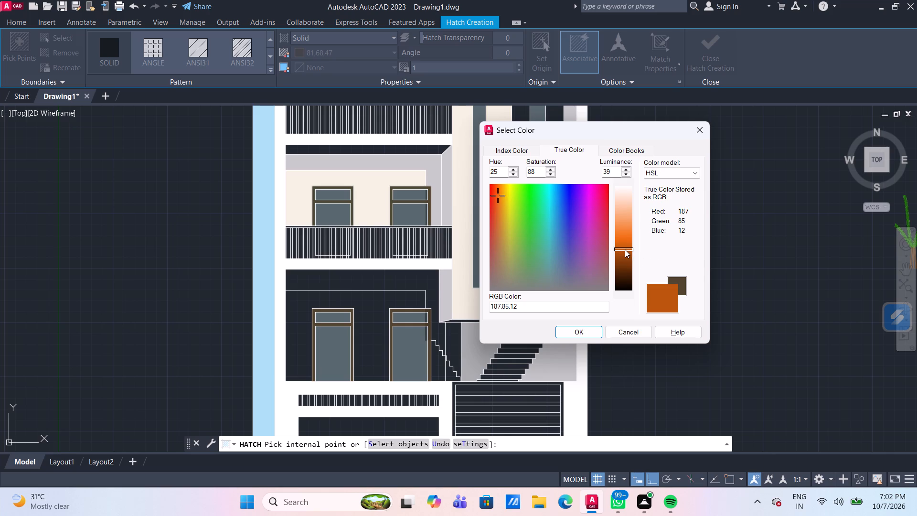
click(624, 262)
click(499, 206)
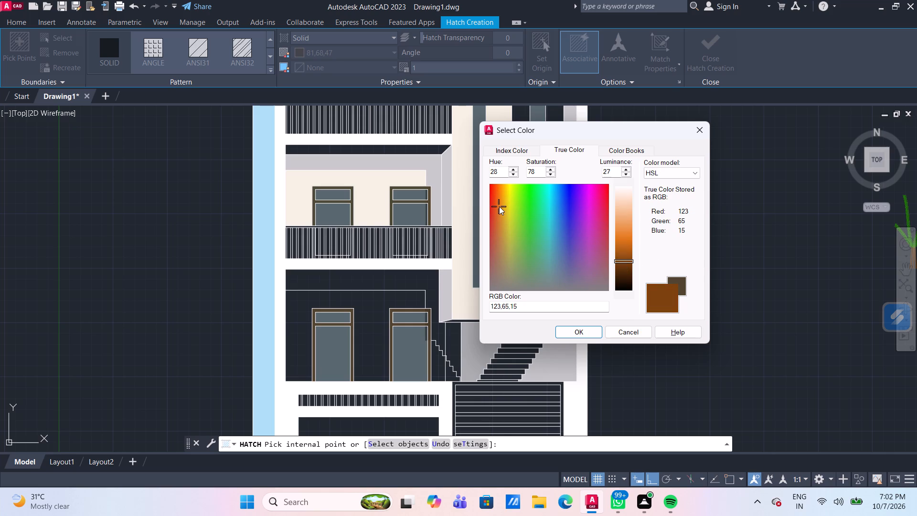
click(499, 218)
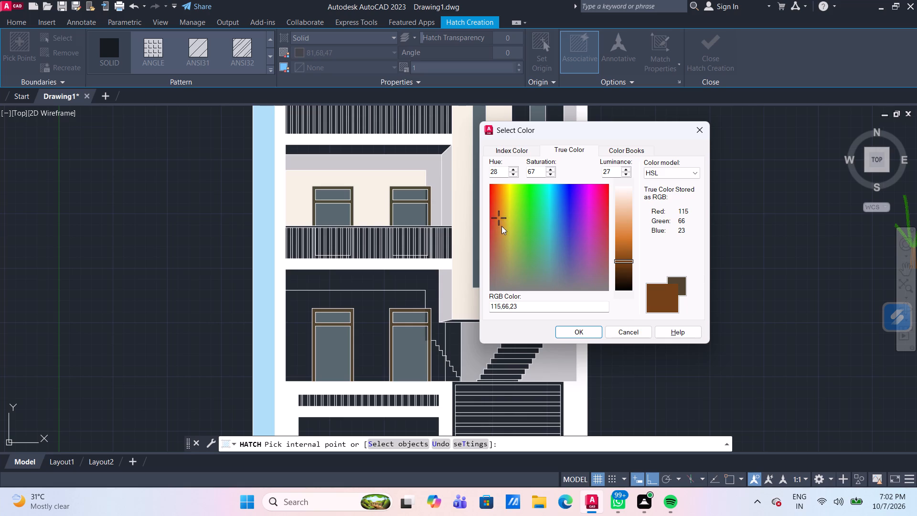
click(501, 226)
click(501, 212)
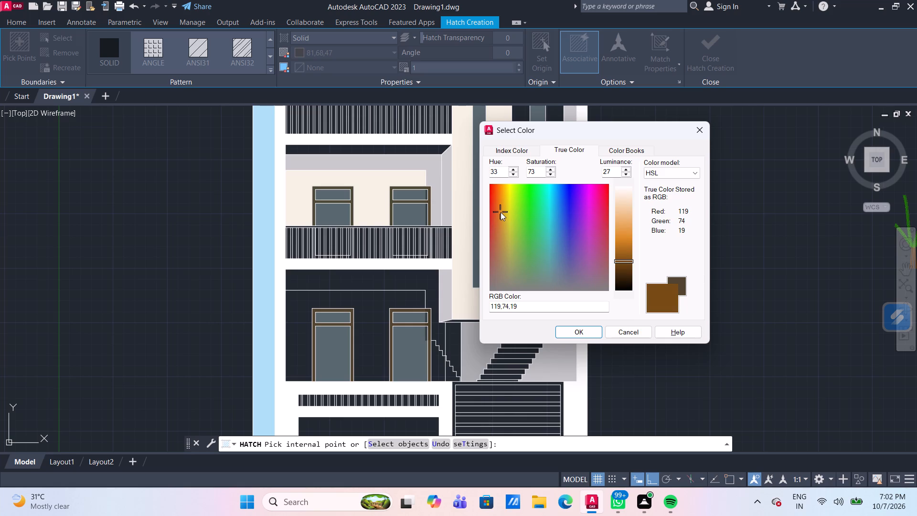
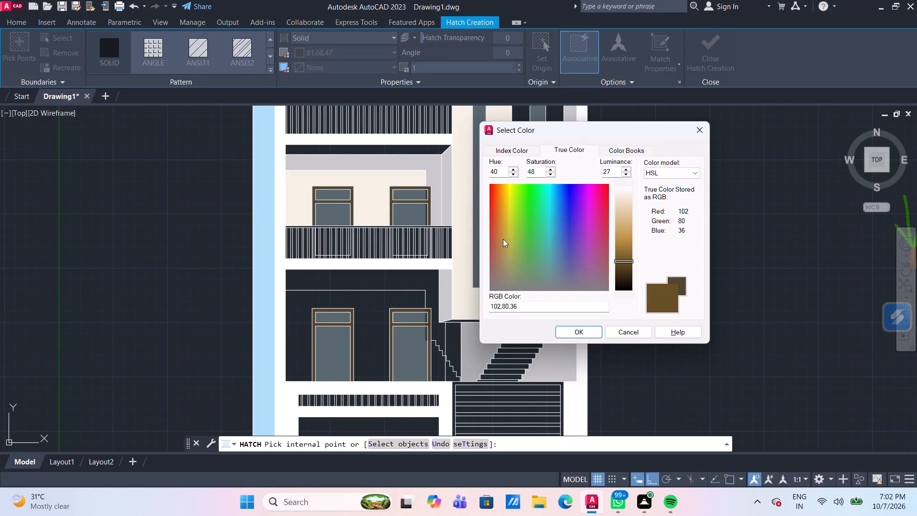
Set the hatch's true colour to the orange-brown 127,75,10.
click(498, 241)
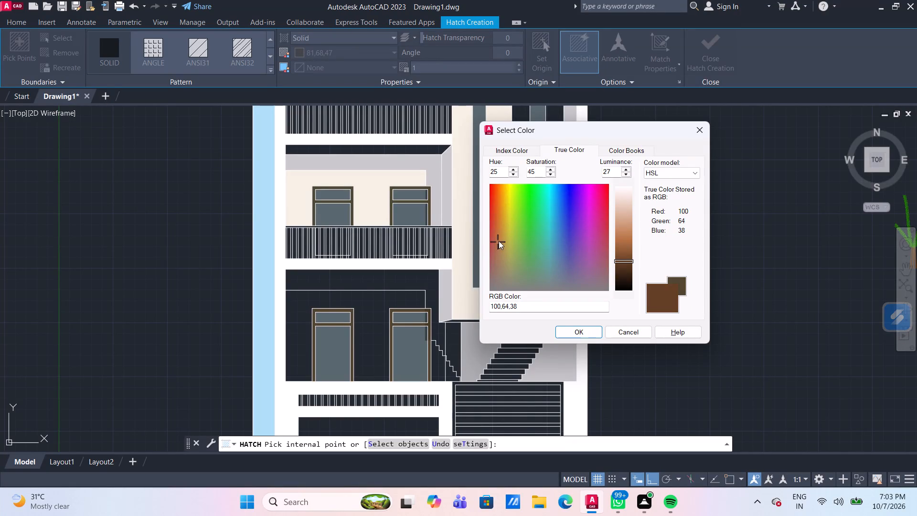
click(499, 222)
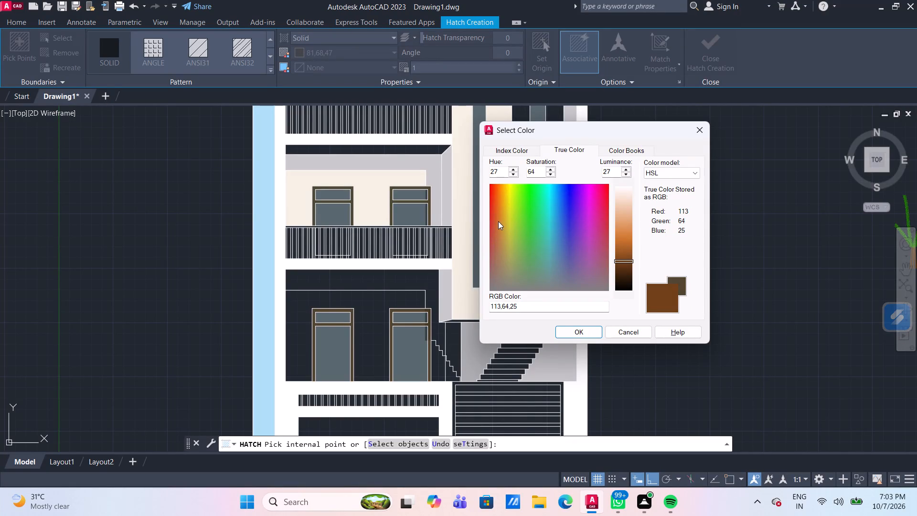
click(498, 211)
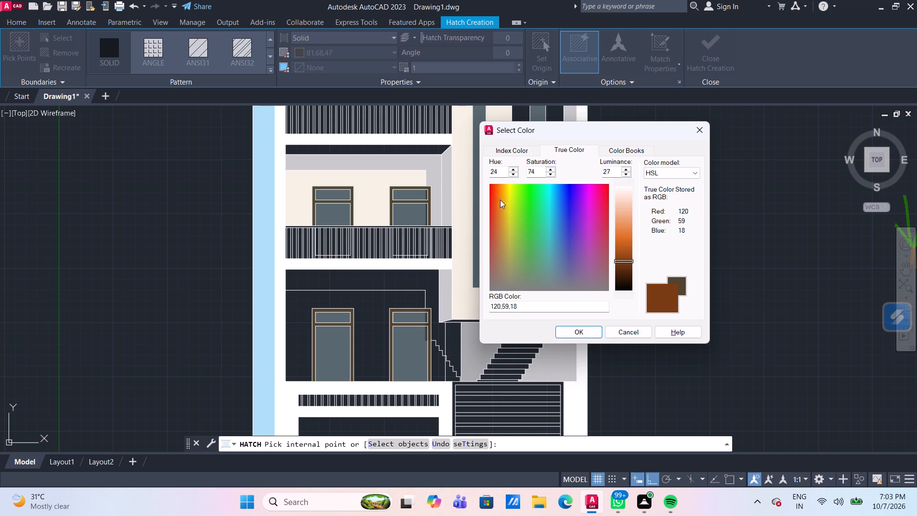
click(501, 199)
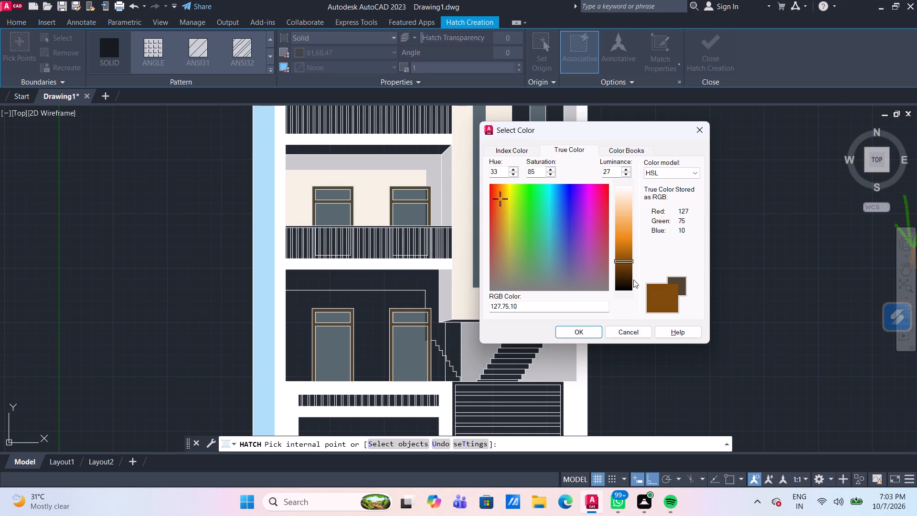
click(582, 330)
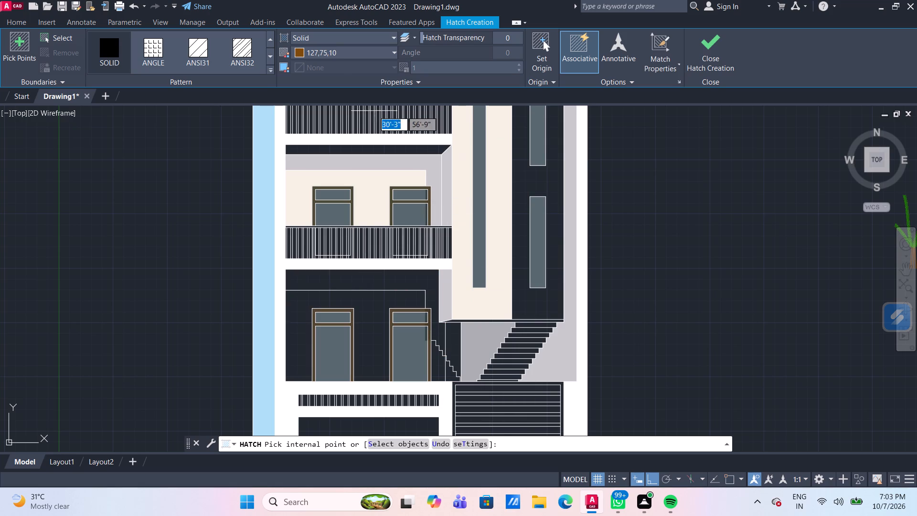
Hatch the lower-door wall, the large opening beneath it and the right-hand tower's two-window strip solid in true colour 145,86,48.
click(347, 54)
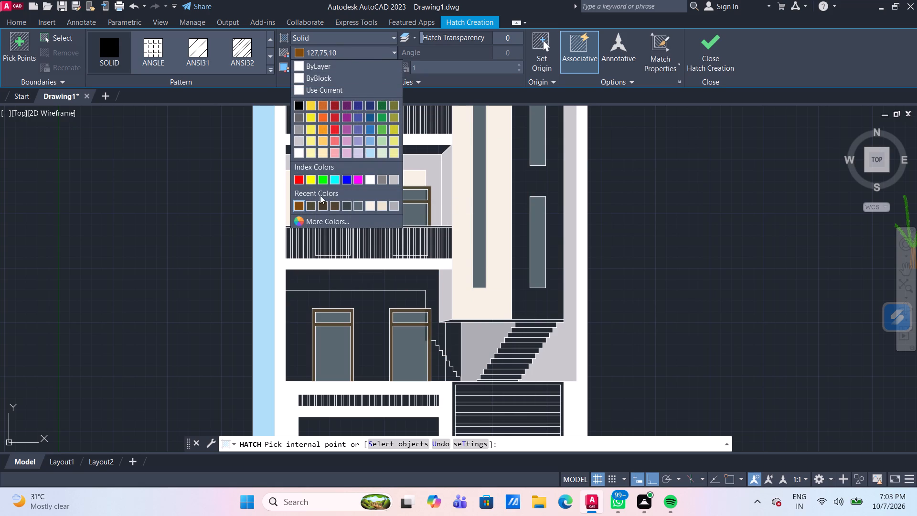
click(340, 218)
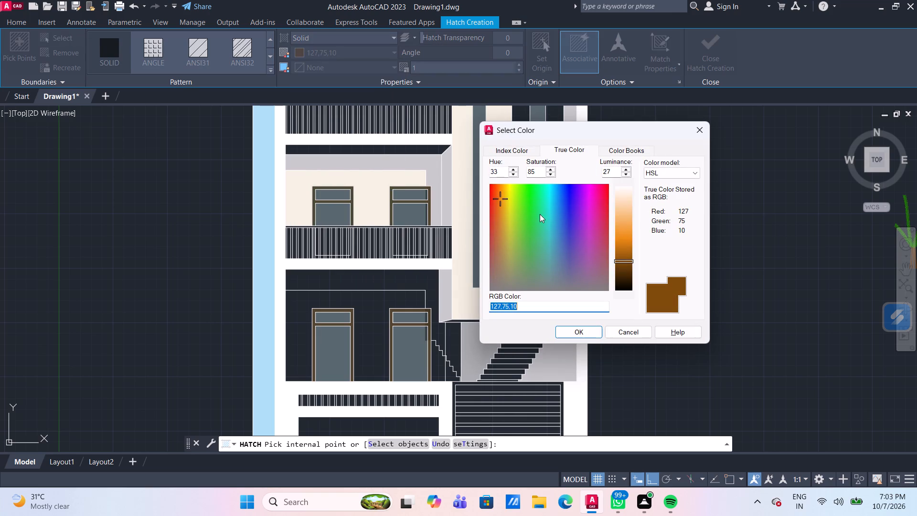
click(496, 256)
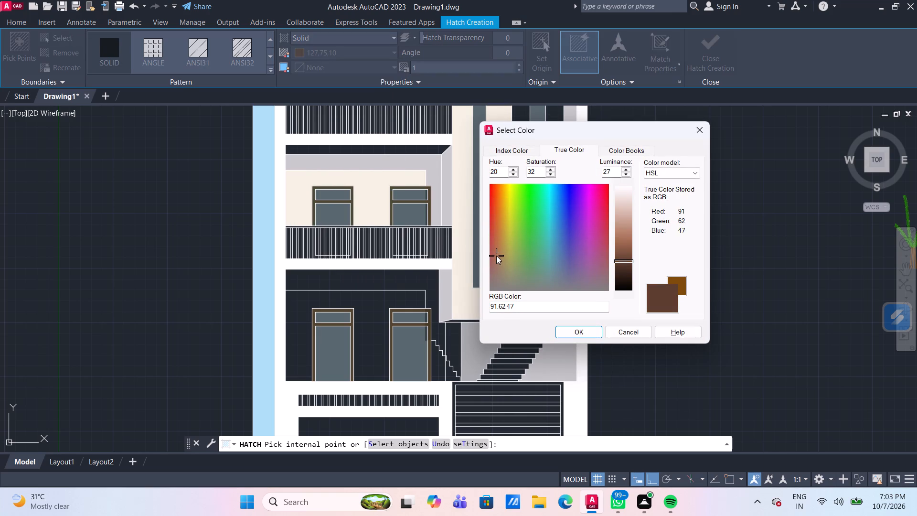
click(496, 244)
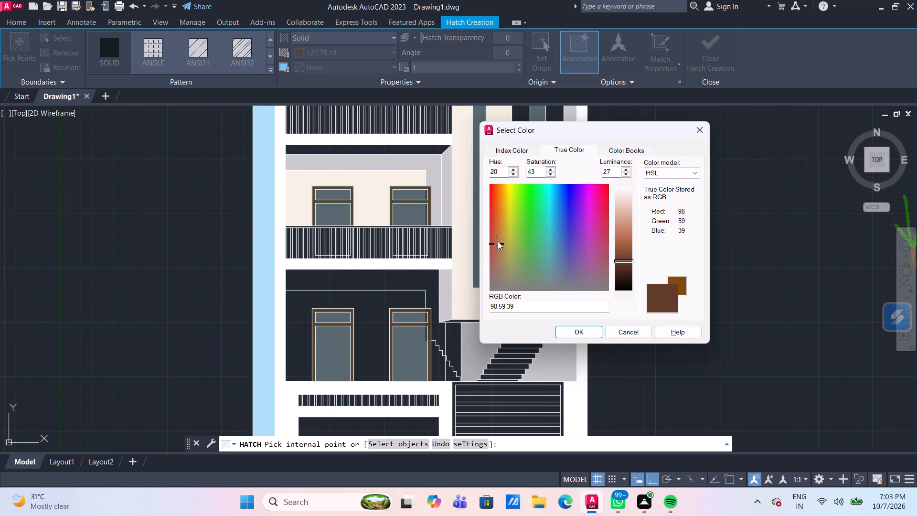
click(499, 236)
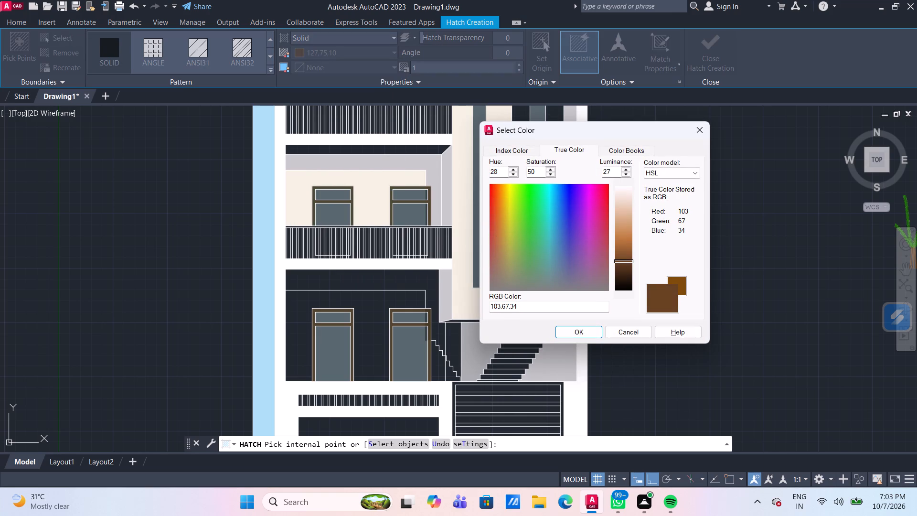
click(494, 232)
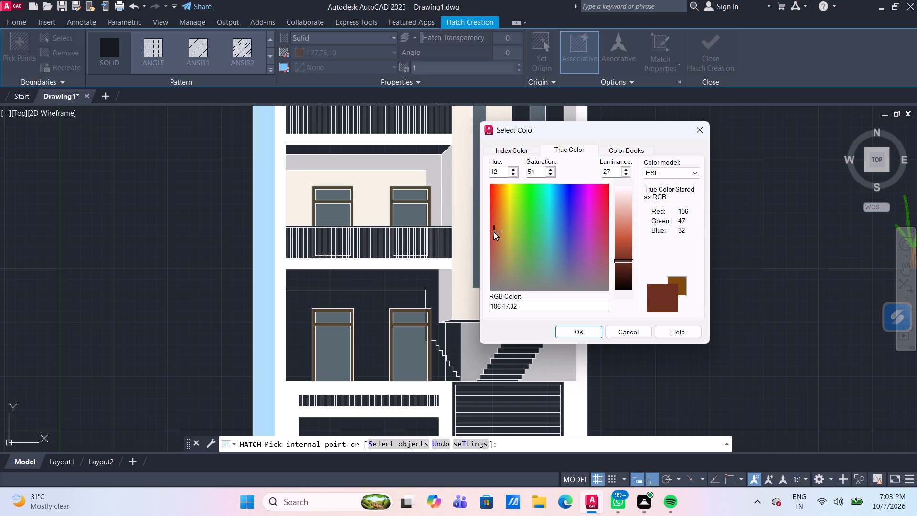
click(497, 236)
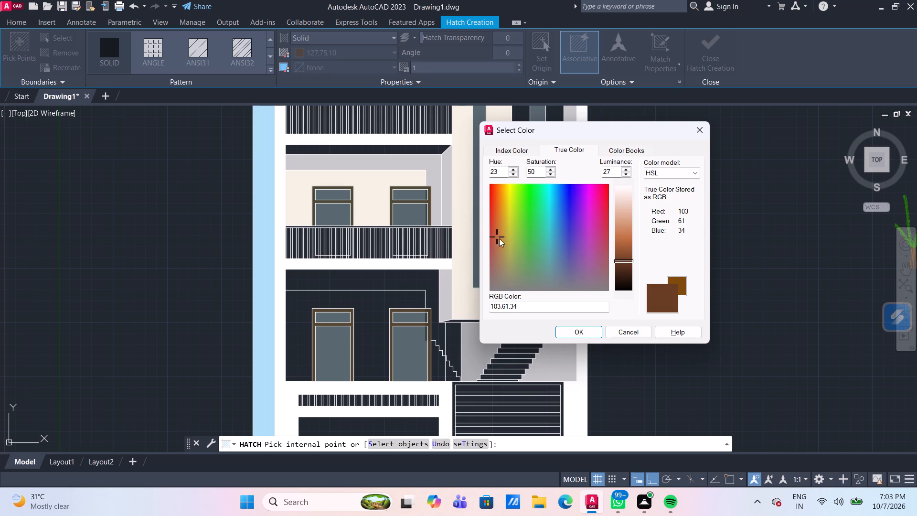
click(623, 250)
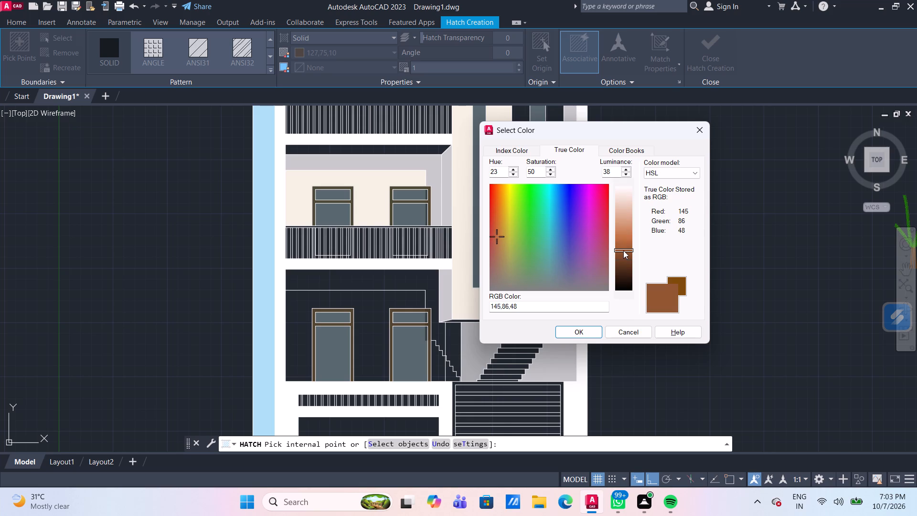
click(583, 332)
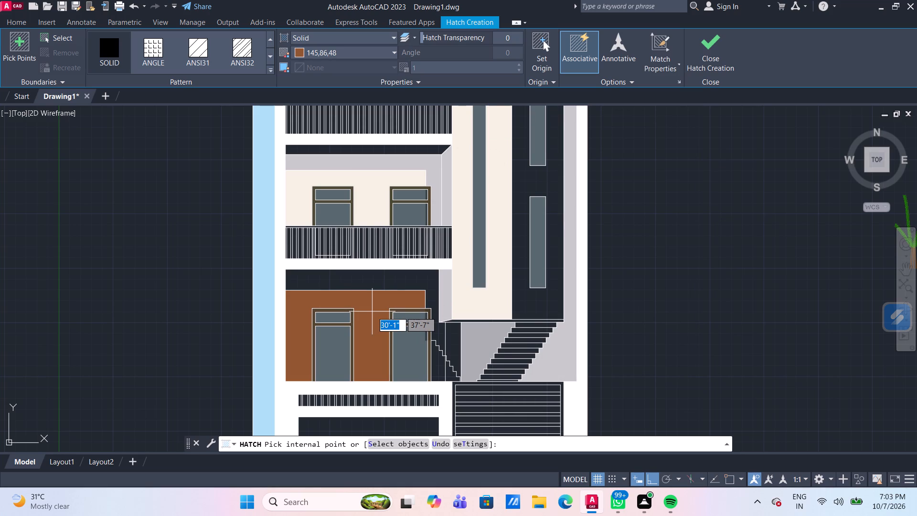
click(372, 312)
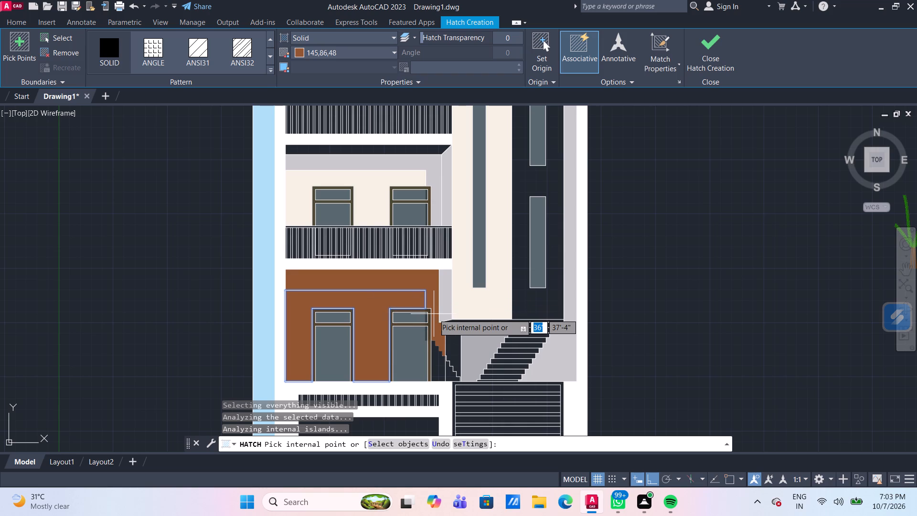
scroll(434, 314, down, 1)
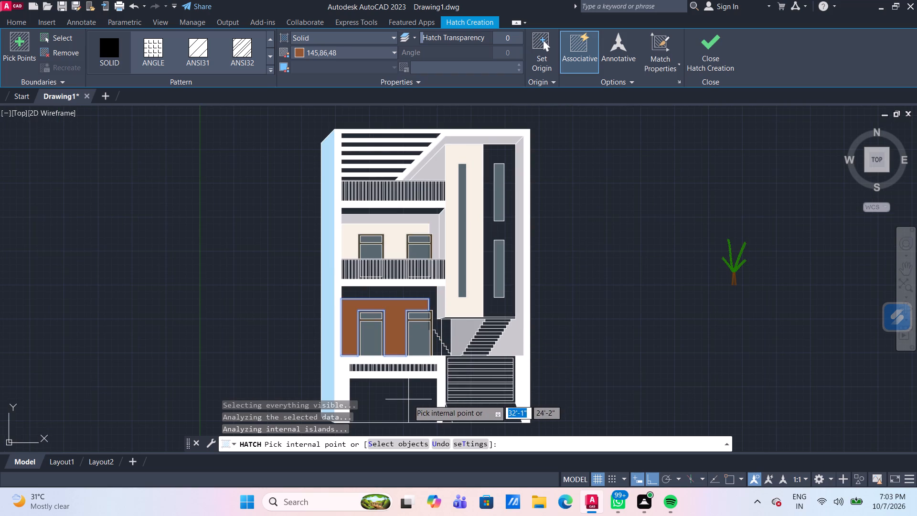
click(401, 400)
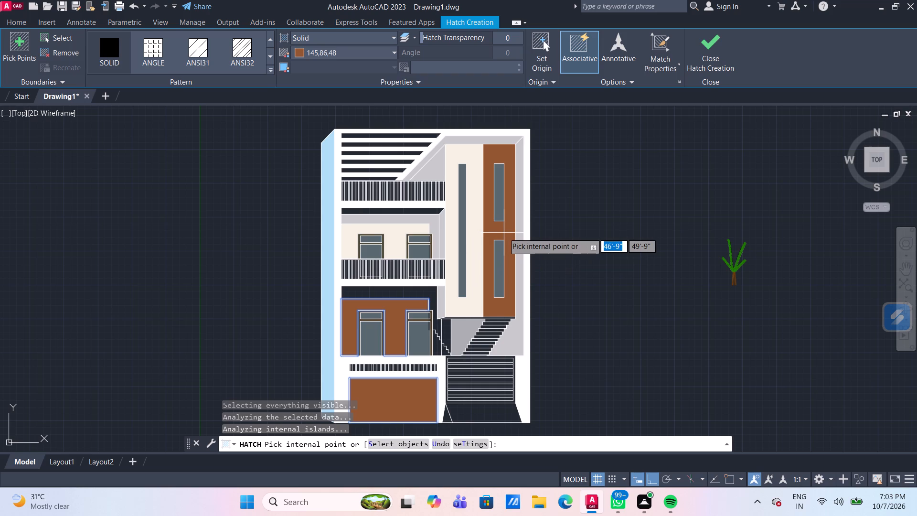
click(504, 233)
key(Return)
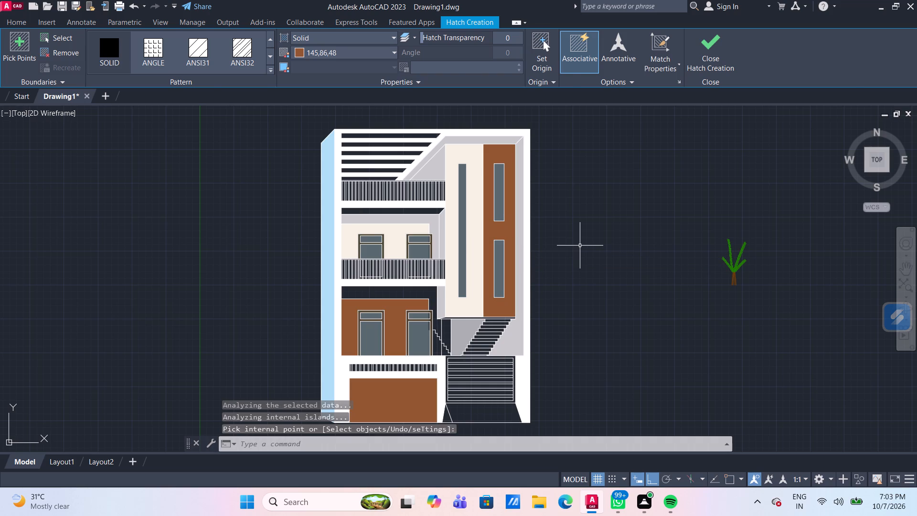
Erase the small stepped stair profile beside the lower right-hand door, keeping only its topmost horizontal line.
scroll(444, 353, up, 2)
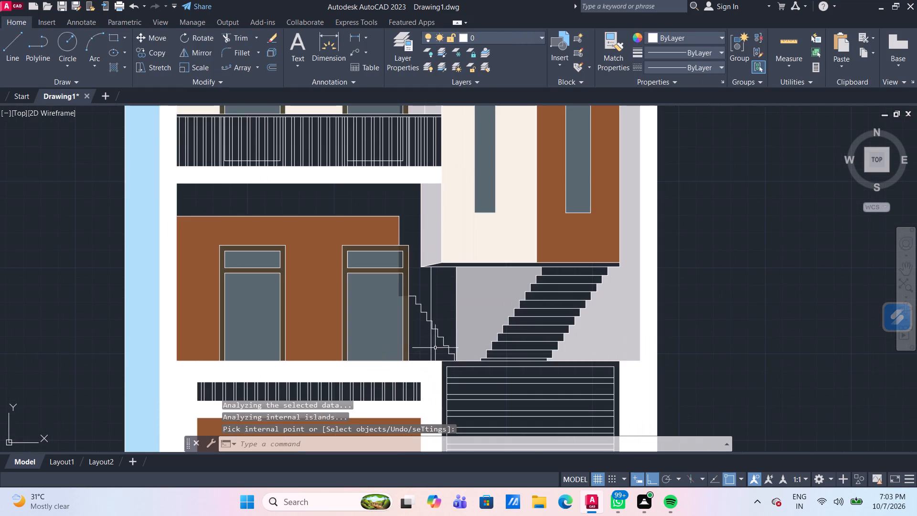
scroll(435, 329, up, 1)
middle_drag(427, 335, 418, 329)
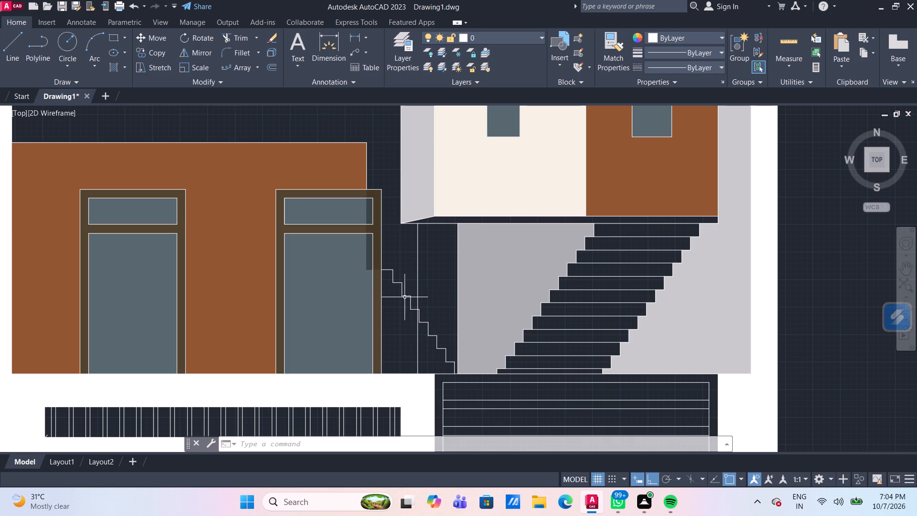
scroll(405, 313, up, 1)
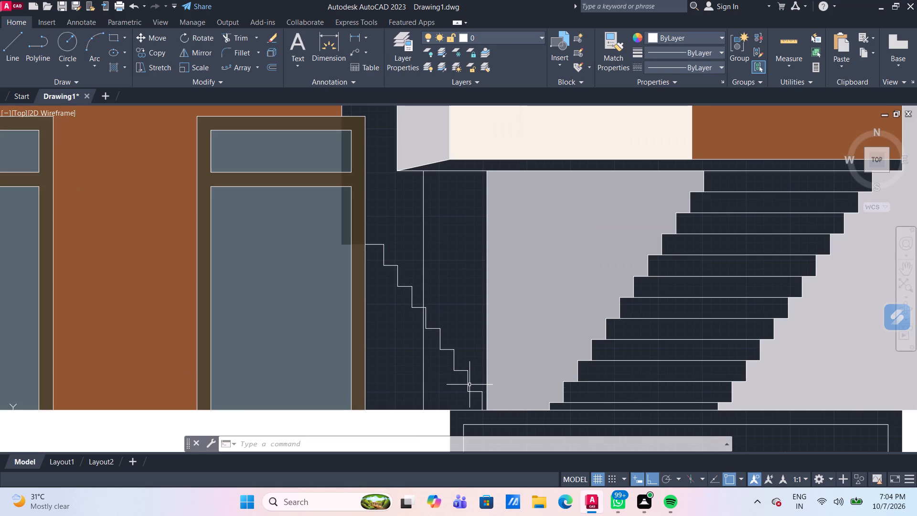
middle_drag(476, 397, 468, 355)
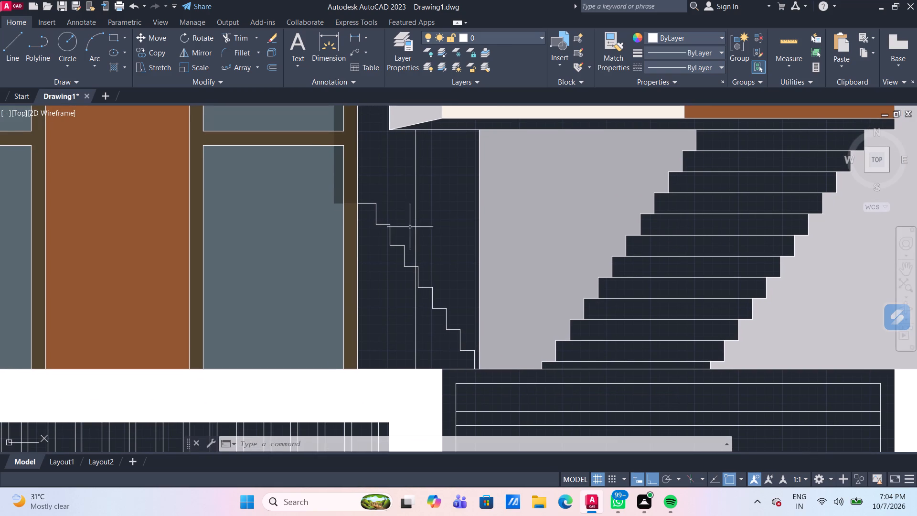
click(474, 360)
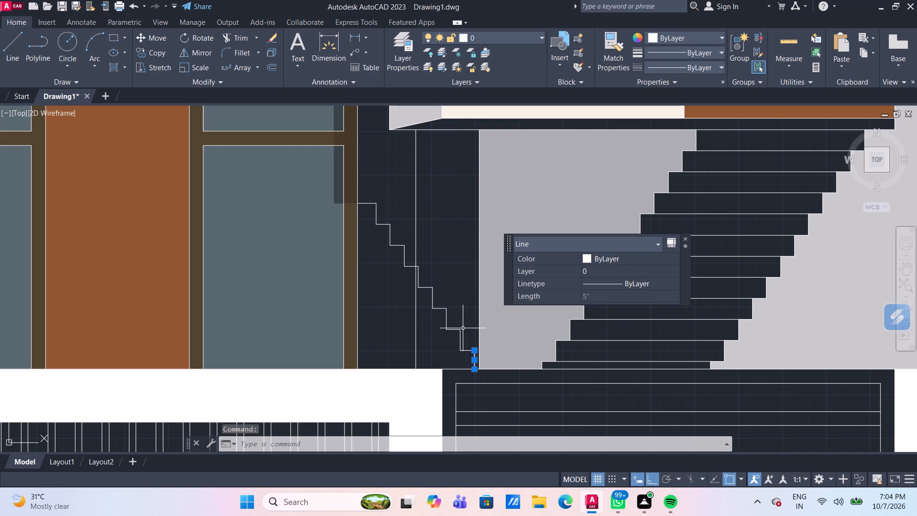
key(Delete)
click(475, 354)
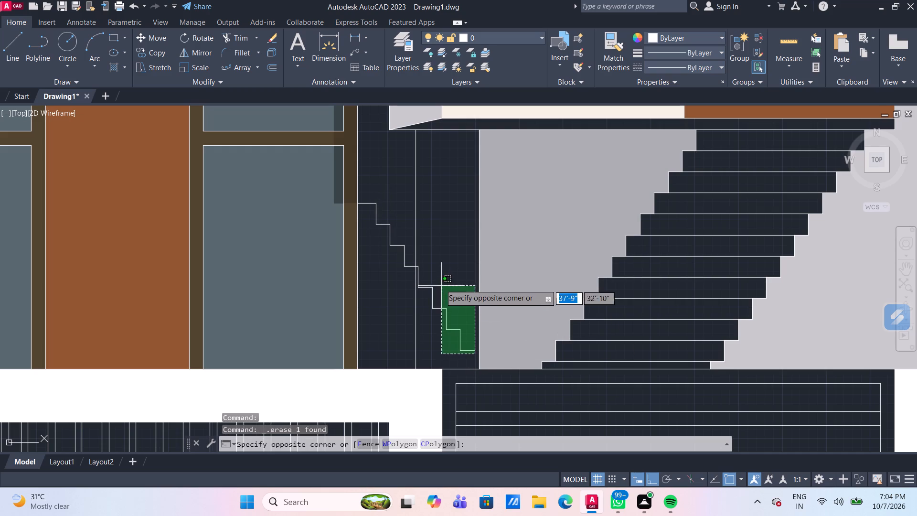
click(418, 244)
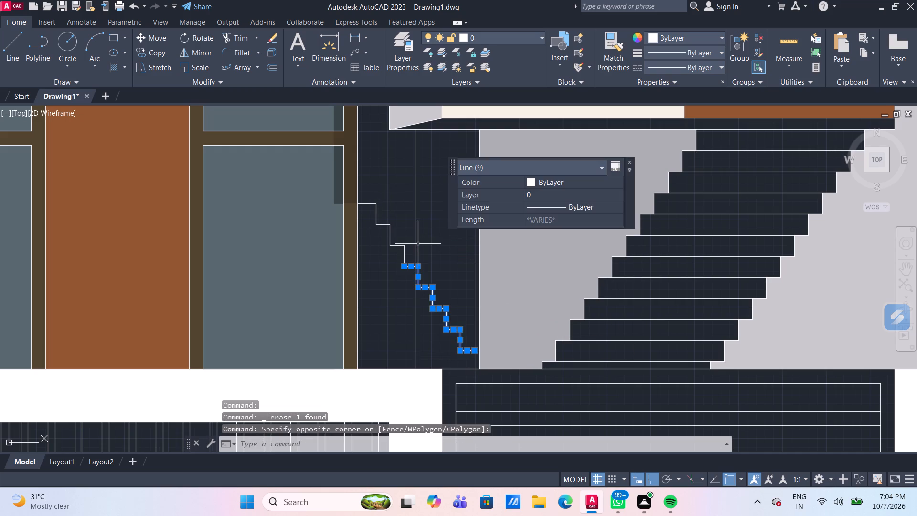
key(Delete)
click(407, 258)
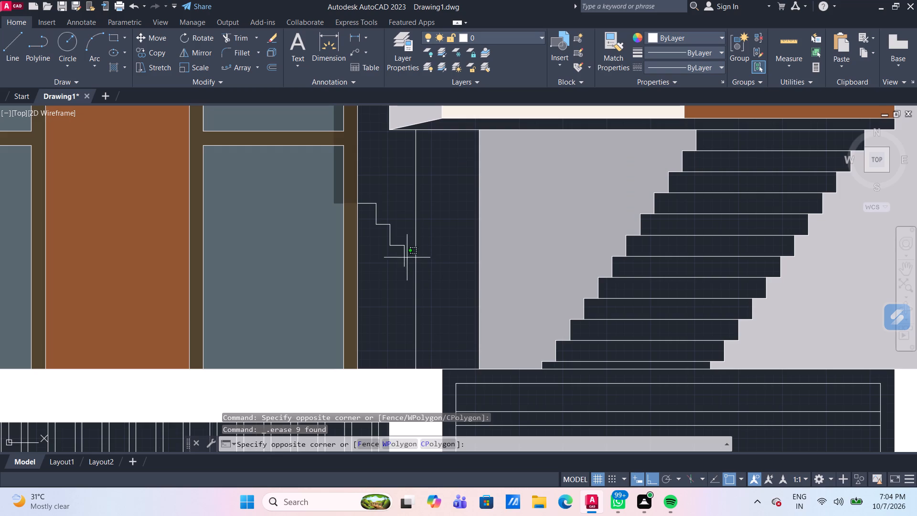
click(374, 215)
key(Delete)
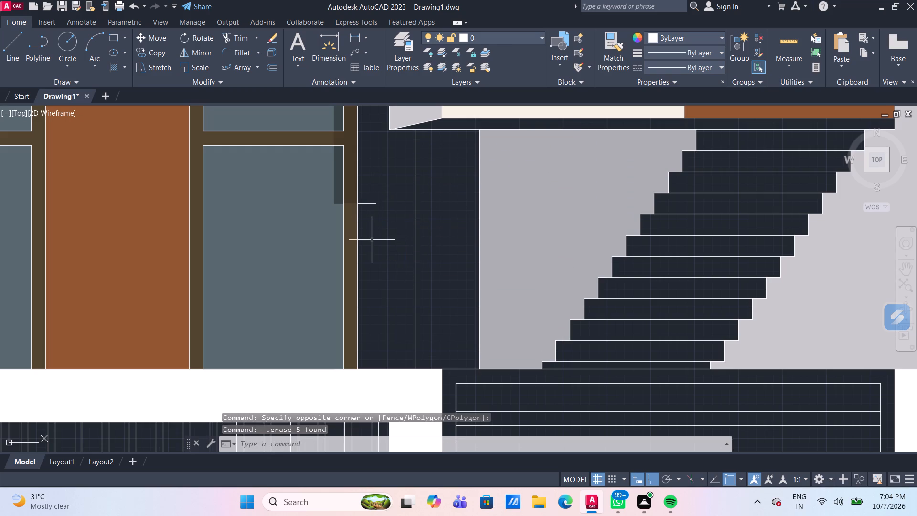
Extend the remaining horizontal stair line beside the lower right-hand door to the vertical wall line.
text(ex)
key(Return)
click(373, 204)
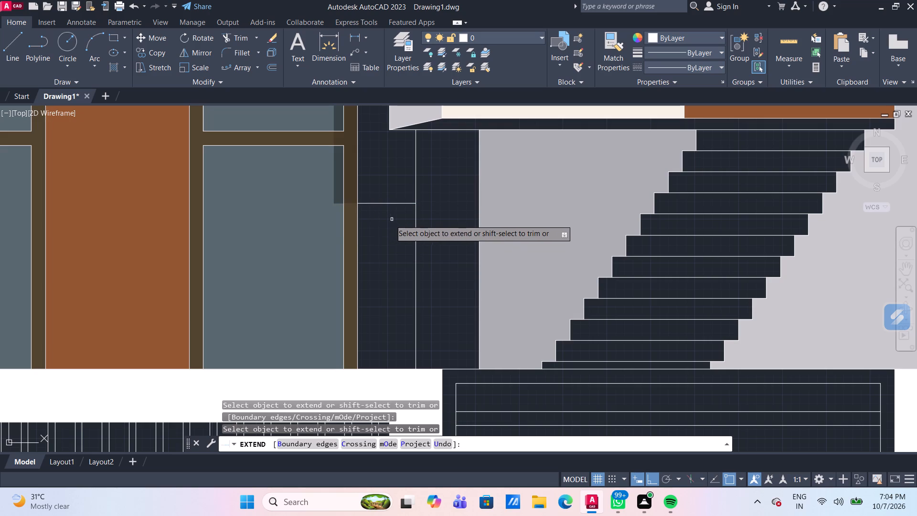
drag(17, 47, 26, 52)
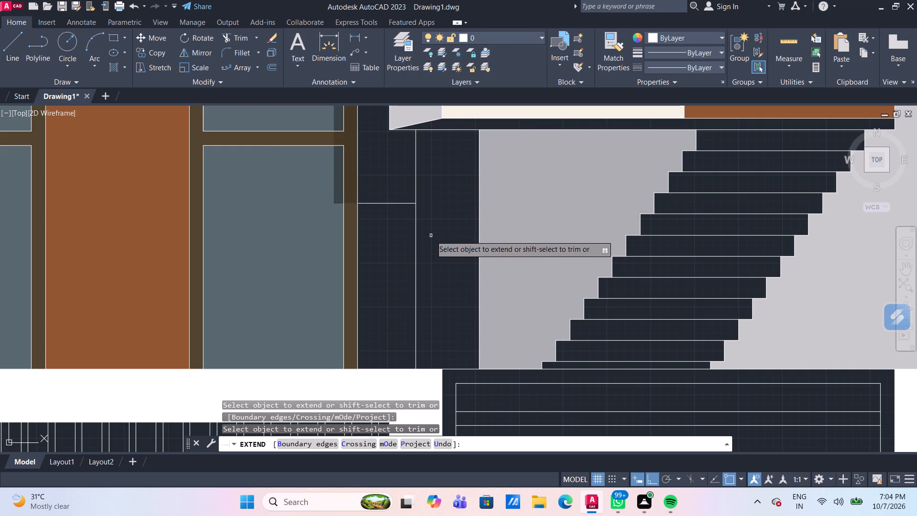
key(Escape)
Draw a stair profile from the short horizontal line's end at the vertical wall line, with three steps 6" down and 3" across.
key(l)
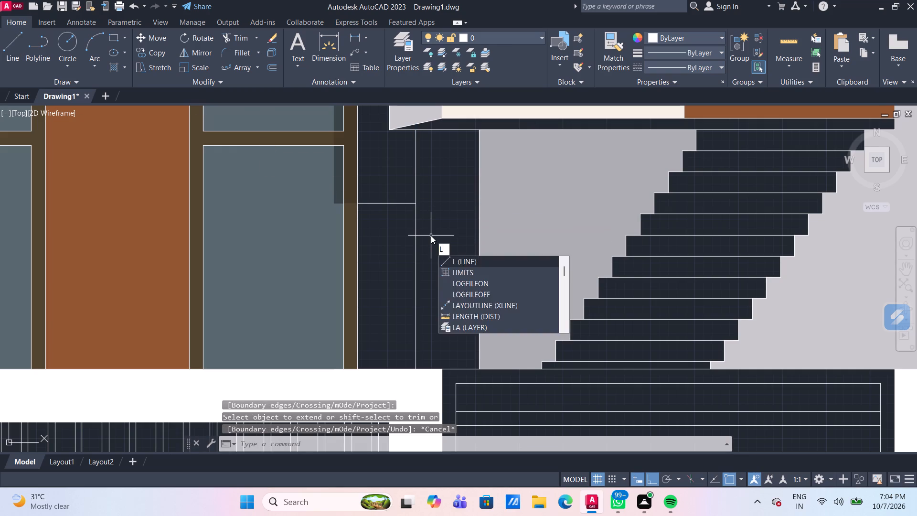
key(Return)
click(416, 204)
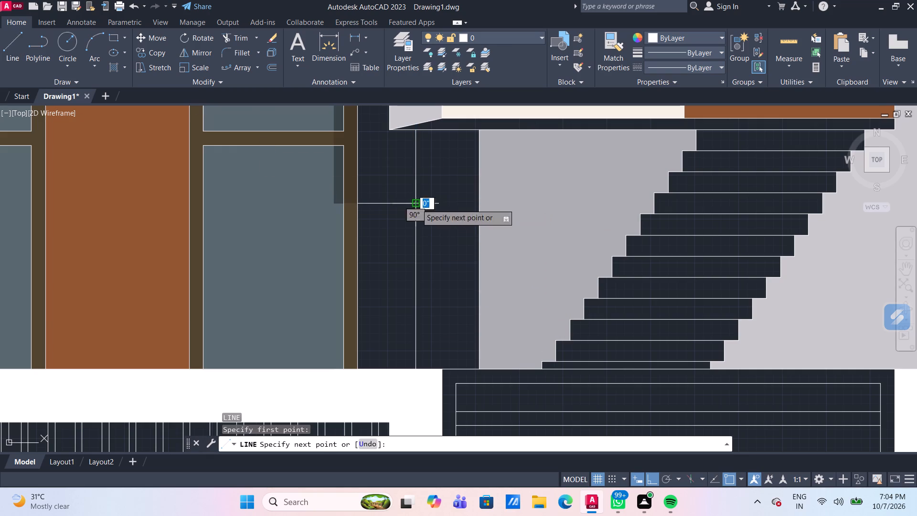
text(6")
key(Return)
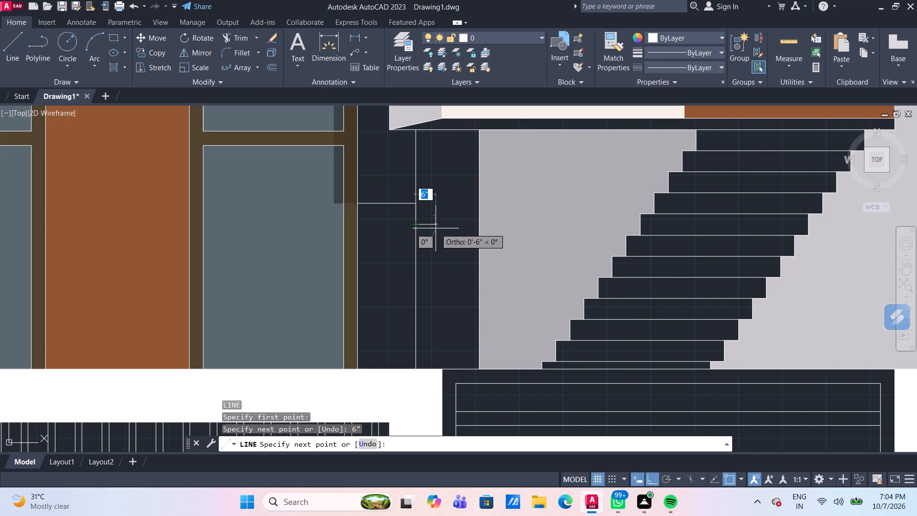
text(3")
key(Return)
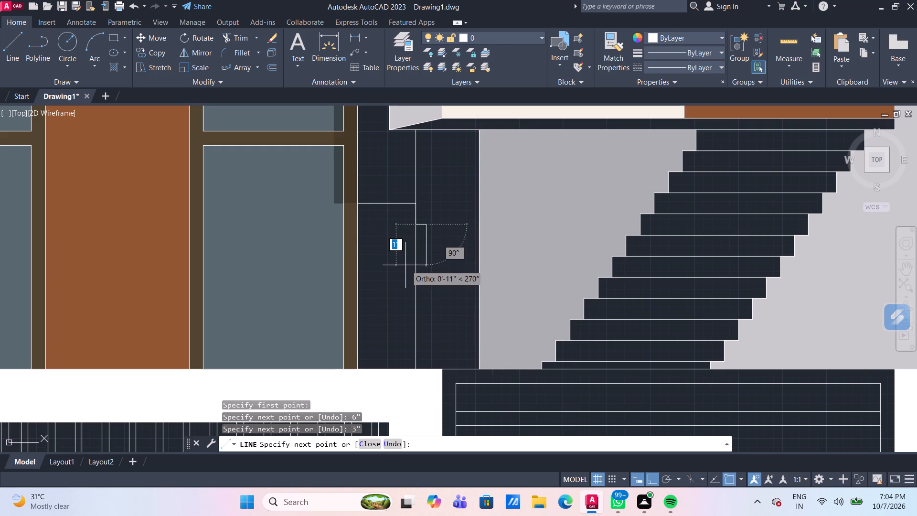
text(6")
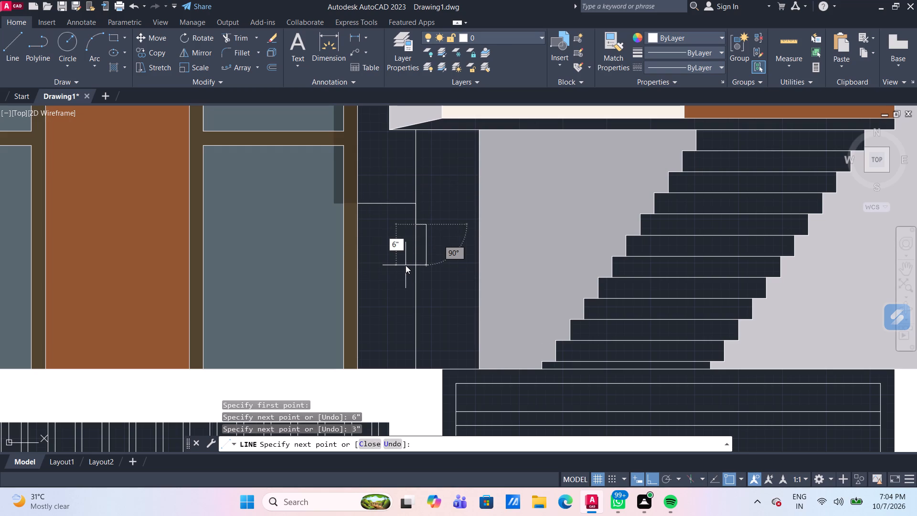
key(Return)
text(3")
key(Return)
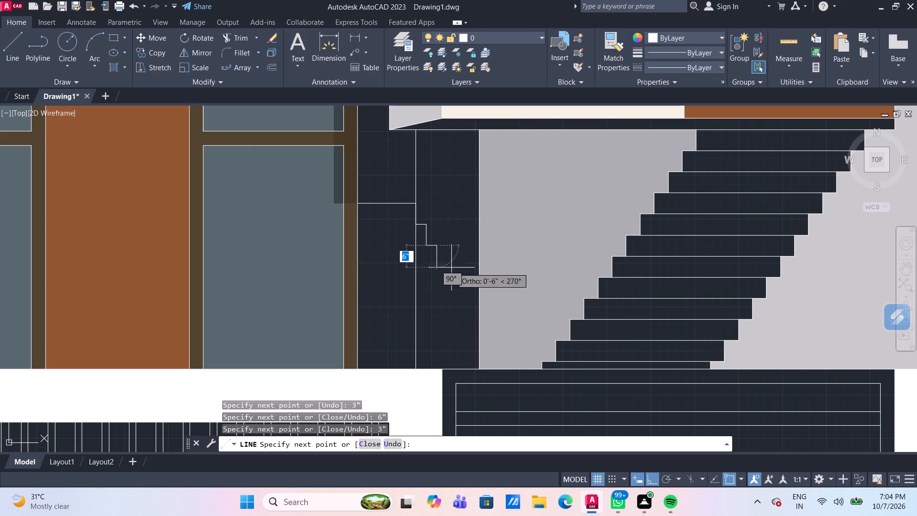
text(6")
key(Return)
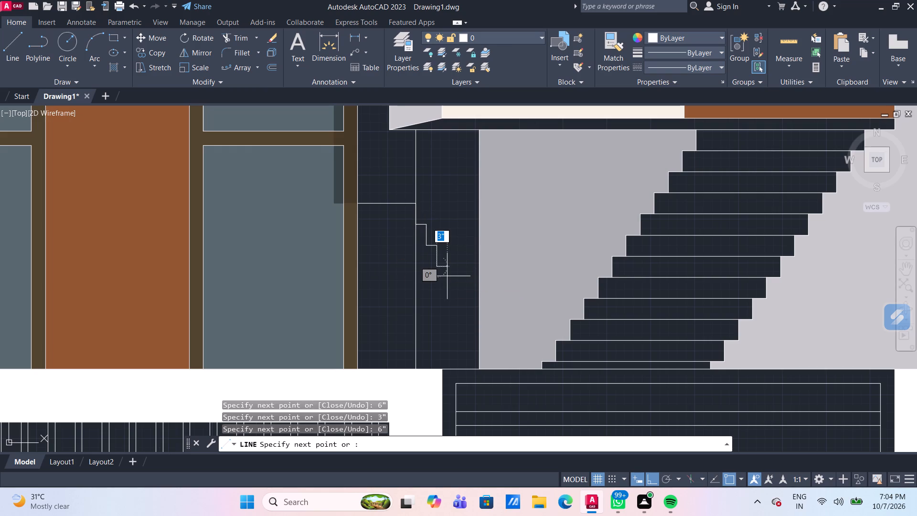
text(3")
key(Return)
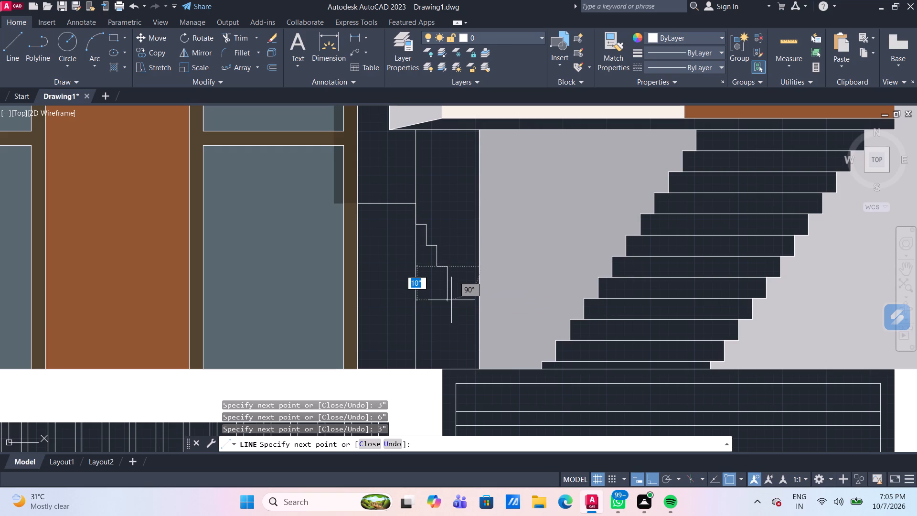
Continue the stair profile with three more steps 6" down and 3" across, ending on the grey wall's vertical edge.
text(6")
key(Return)
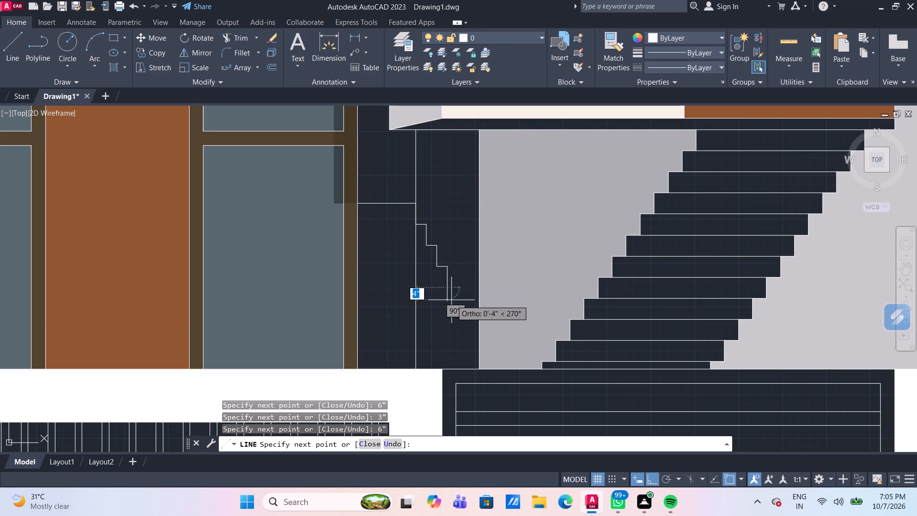
text(3")
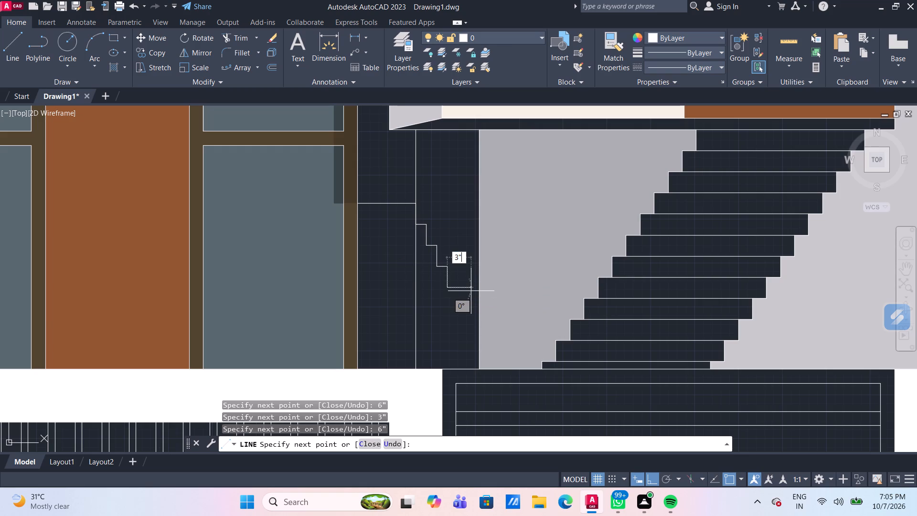
key(Return)
text(6")
key(Return)
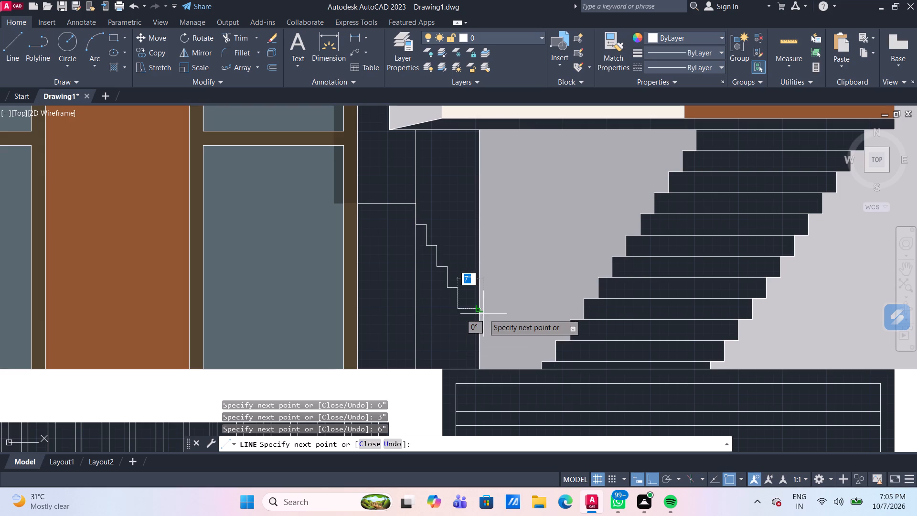
scroll(483, 312, up, 2)
middle_drag(456, 297, 450, 245)
scroll(456, 297, down, 1)
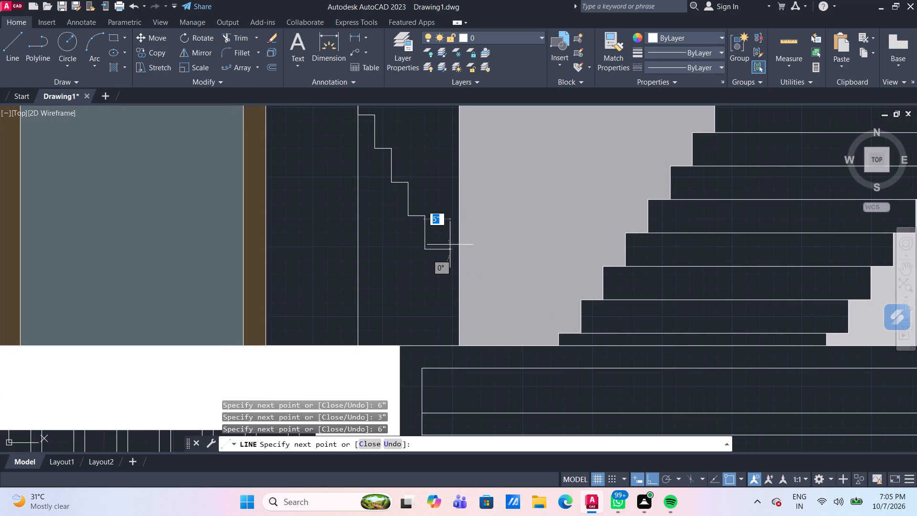
text(3")
key(Return)
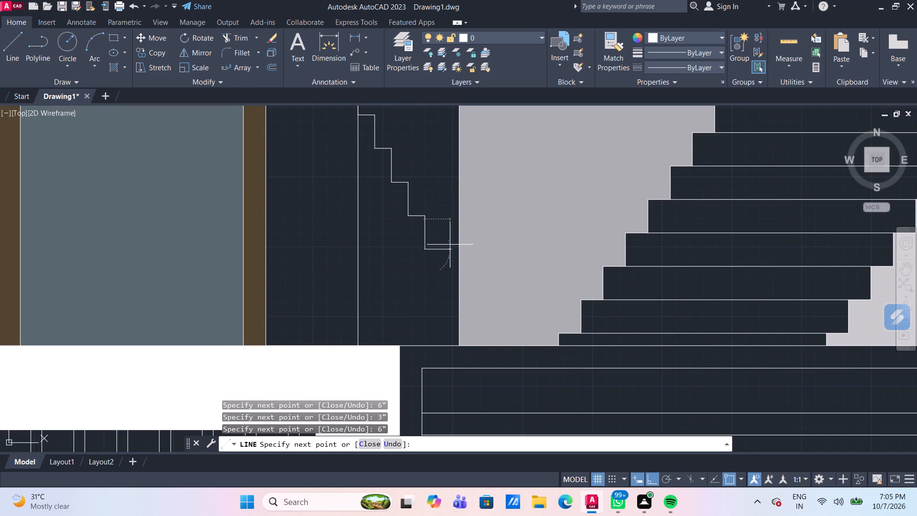
text(6")
key(Return)
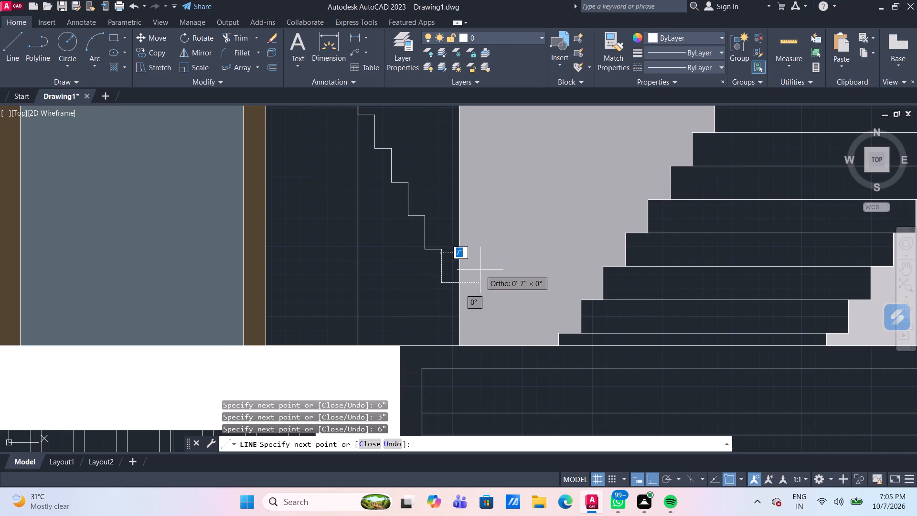
text(3")
key(Return)
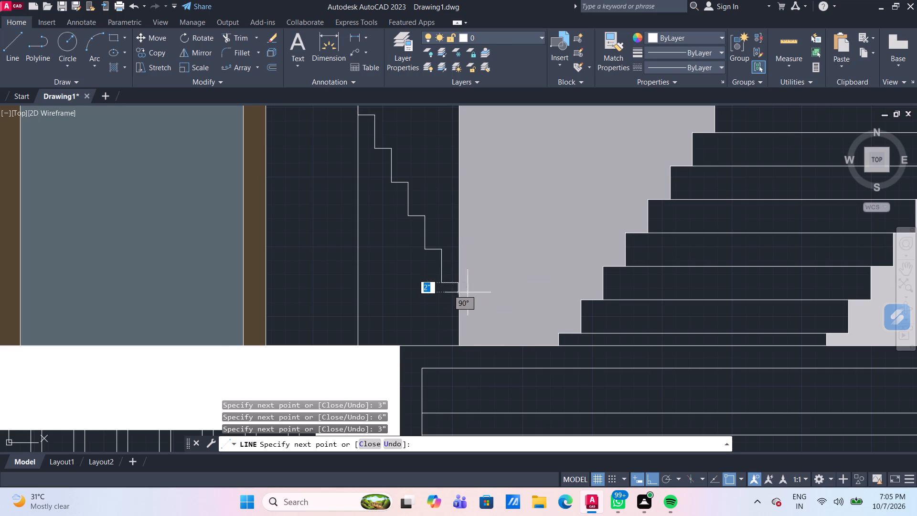
scroll(478, 276, up, 2)
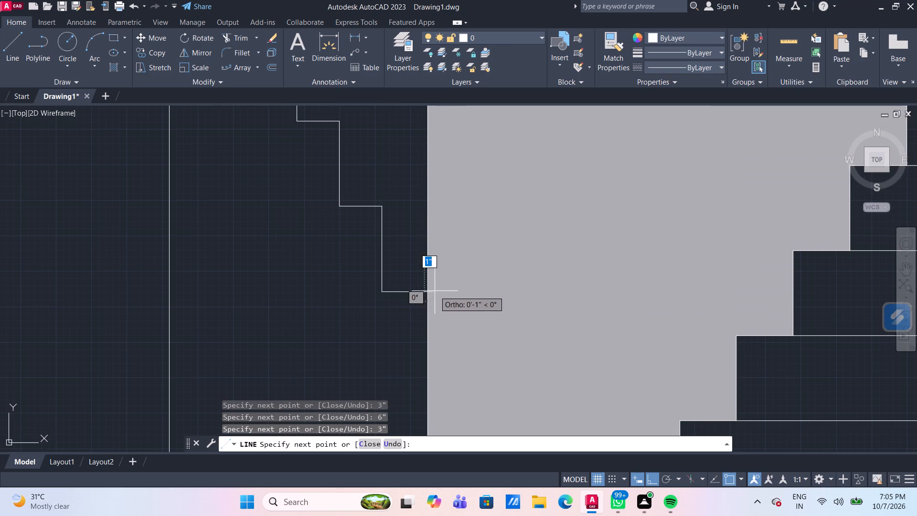
click(427, 294)
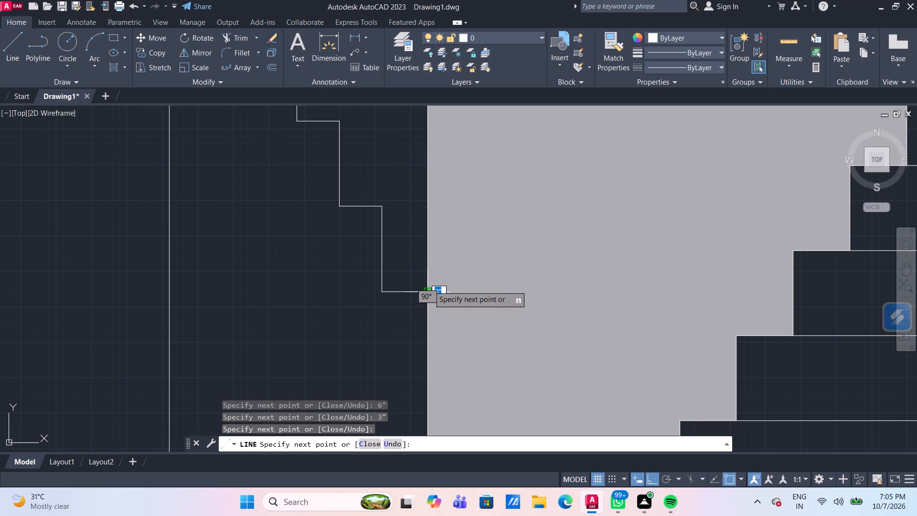
key(Escape)
Hatch the narrow wall area between the lower right-hand door and the small stair solid in true colour 145,86,48.
scroll(430, 259, down, 2)
scroll(412, 302, down, 2)
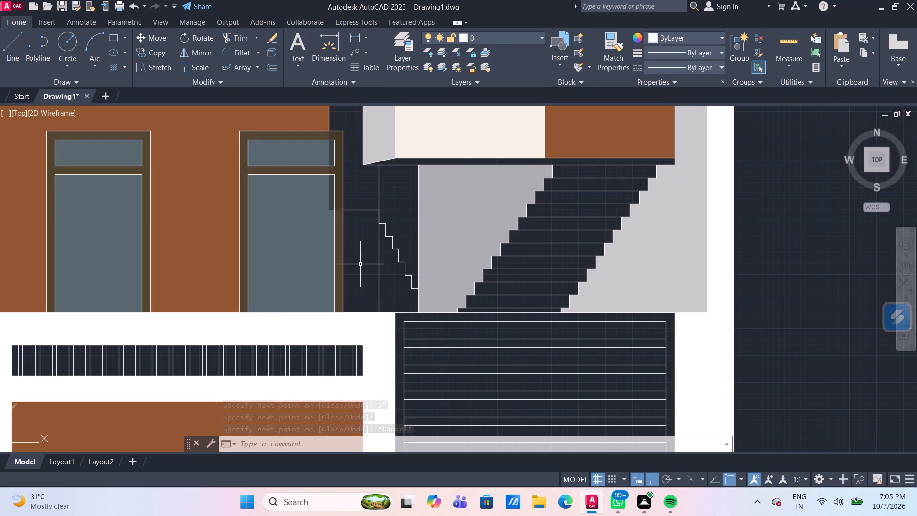
click(117, 68)
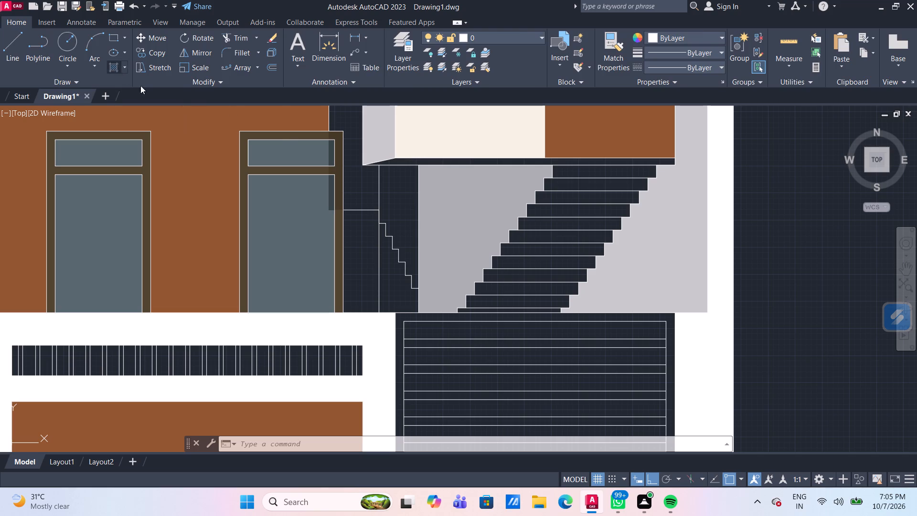
click(353, 244)
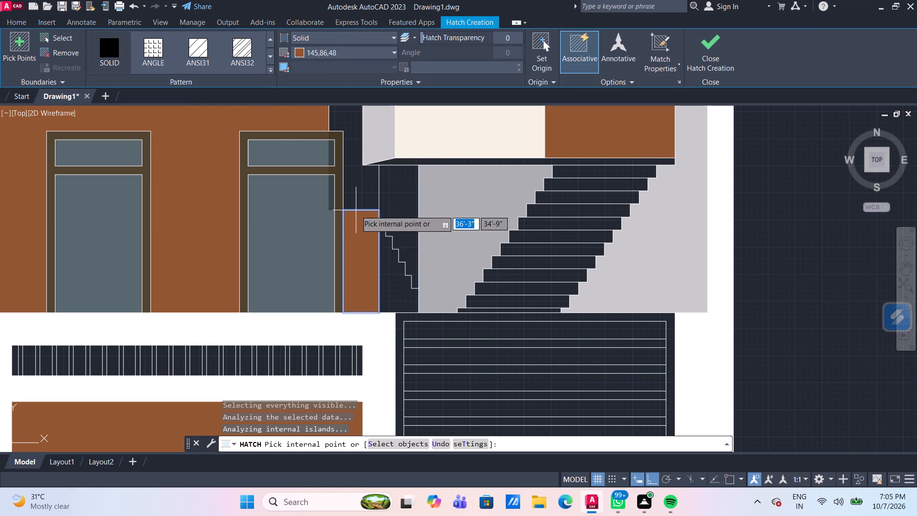
key(Return)
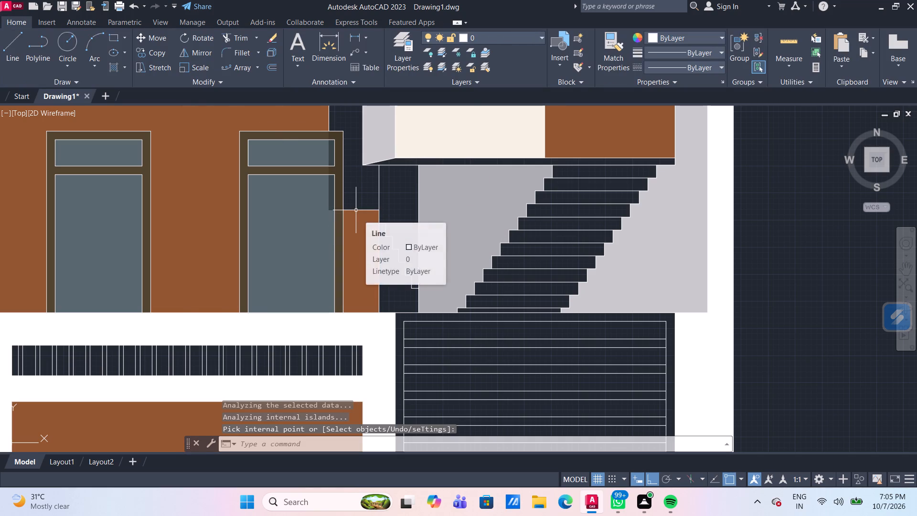
Hatch the L-shaped shadow strip above and beside the lower-door wall solid in the darker true colour 111,67,37.
scroll(355, 206, down, 1)
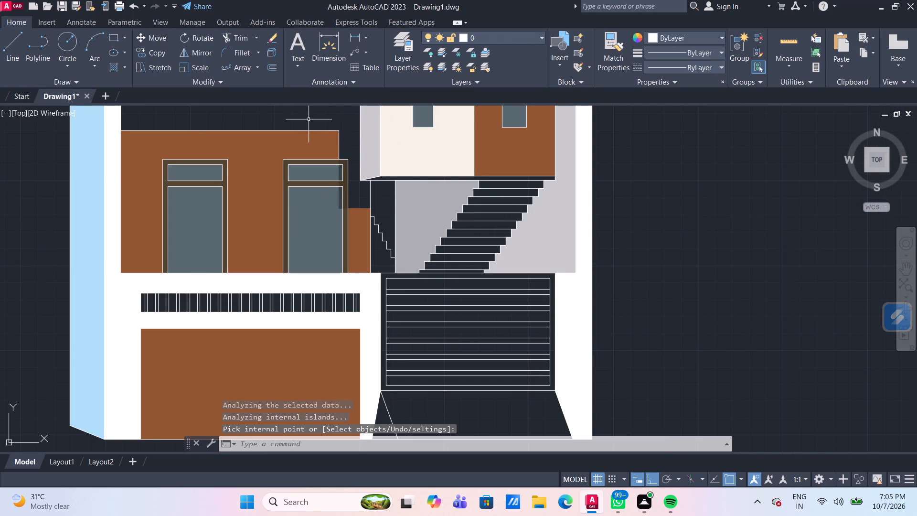
scroll(309, 119, down, 1)
middle_drag(309, 119, 301, 144)
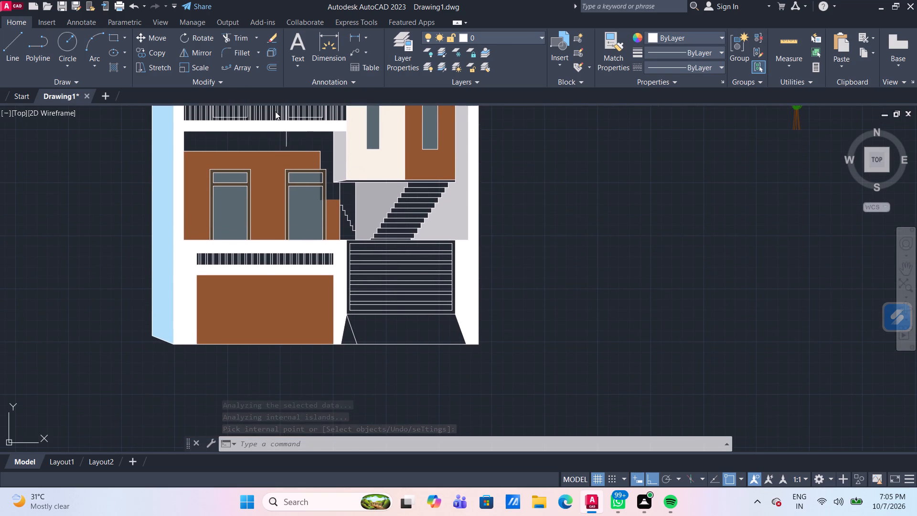
click(118, 65)
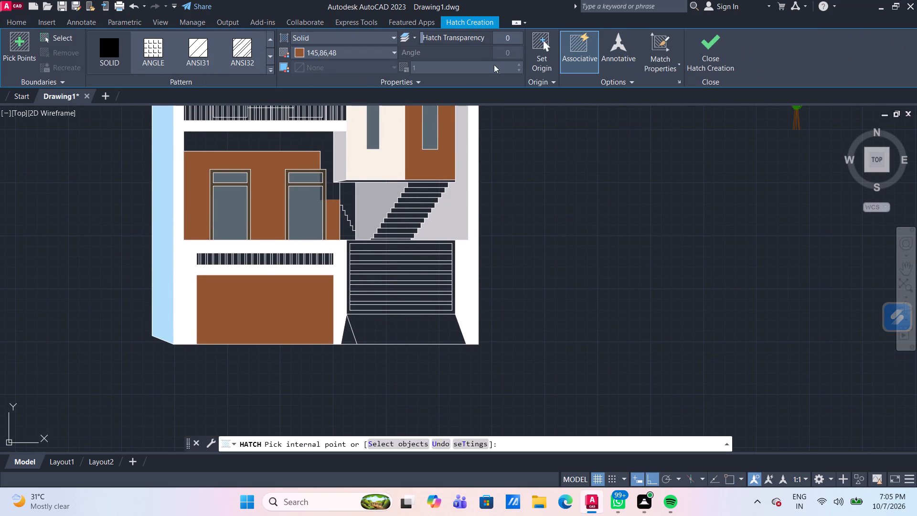
click(384, 55)
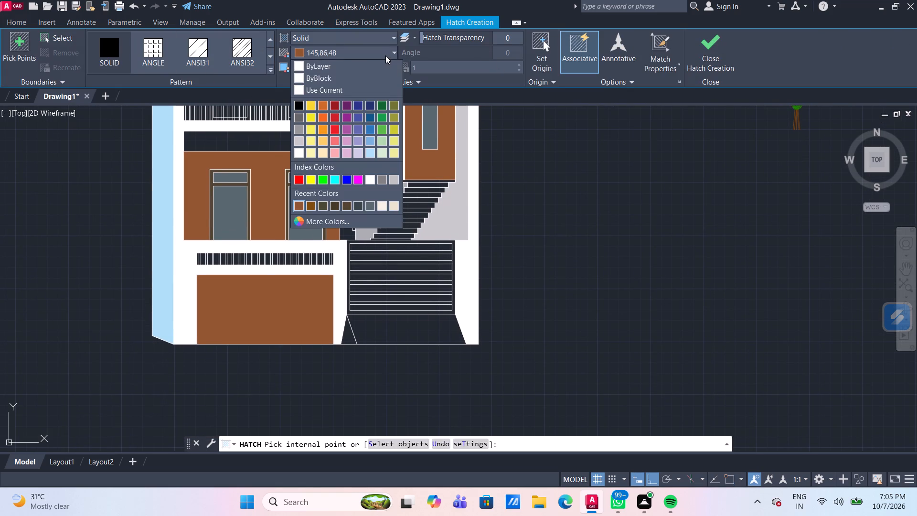
click(339, 219)
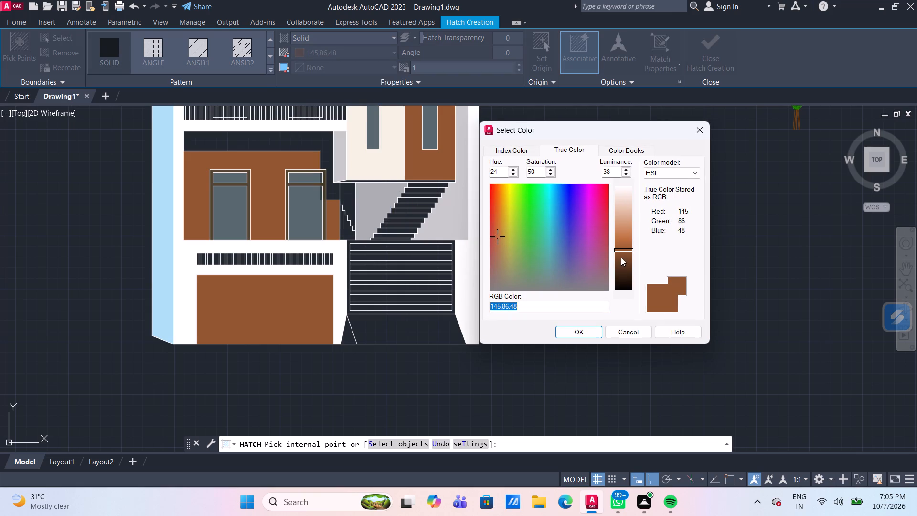
click(623, 260)
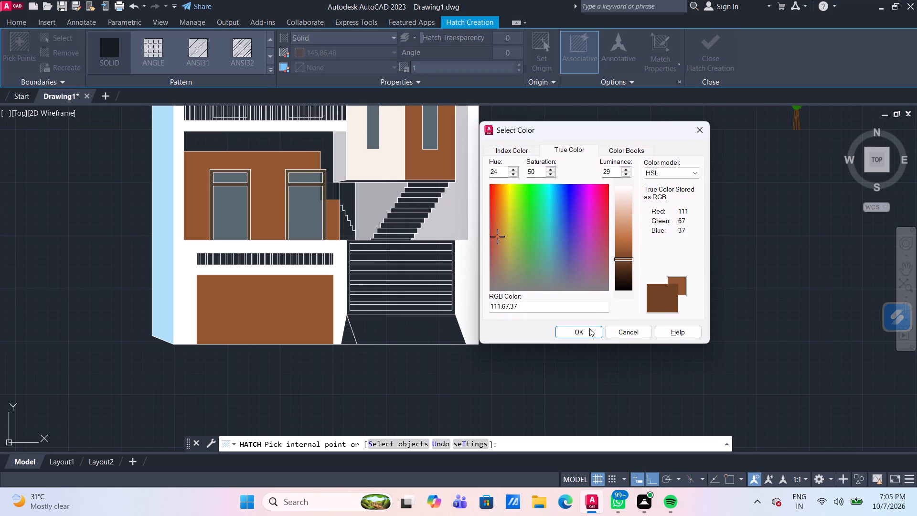
click(587, 331)
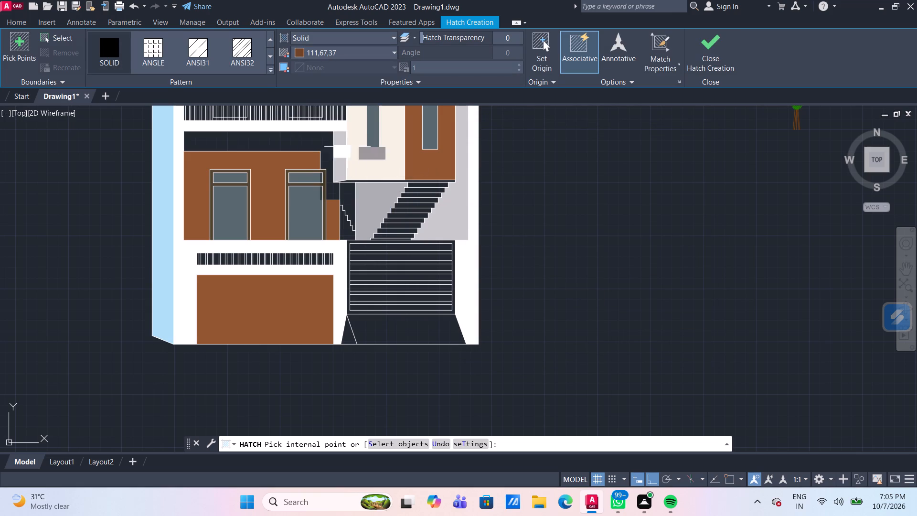
click(288, 145)
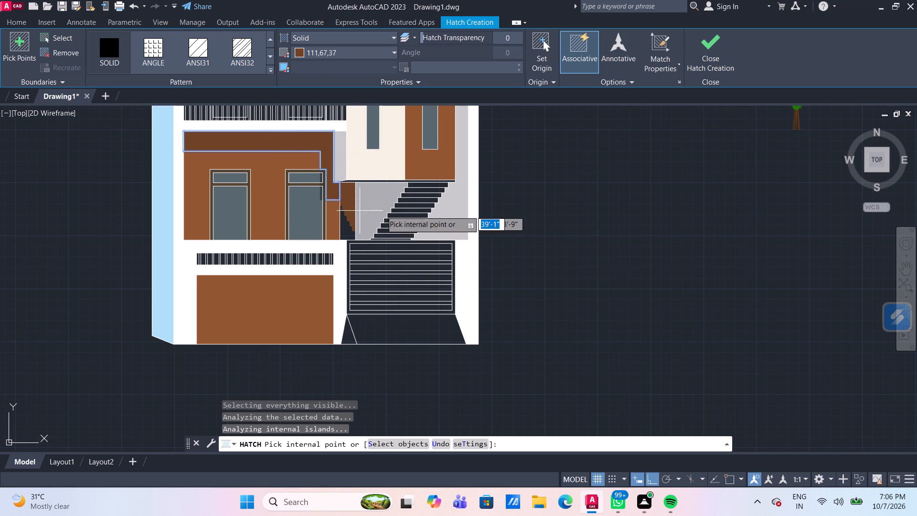
key(Return)
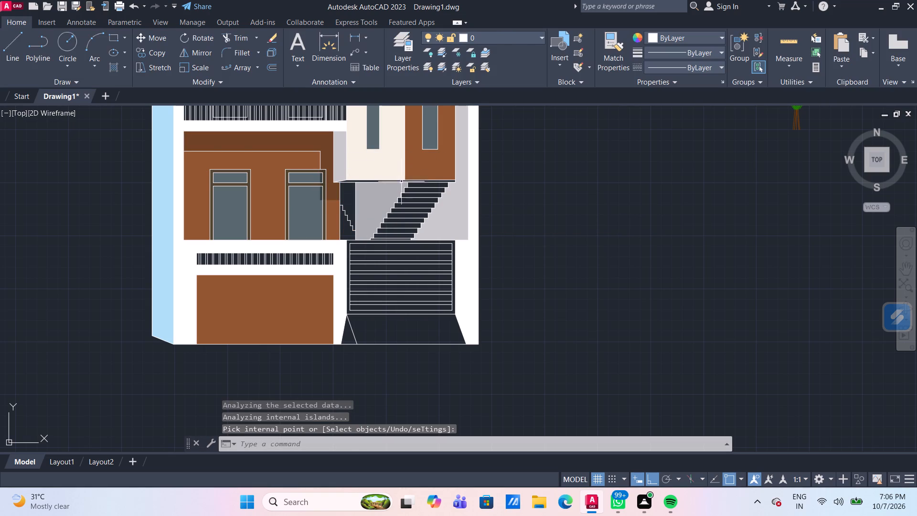
Erase the horizontal and short vertical lines separating the dark shadow strip from the lower-door wall.
scroll(237, 145, up, 1)
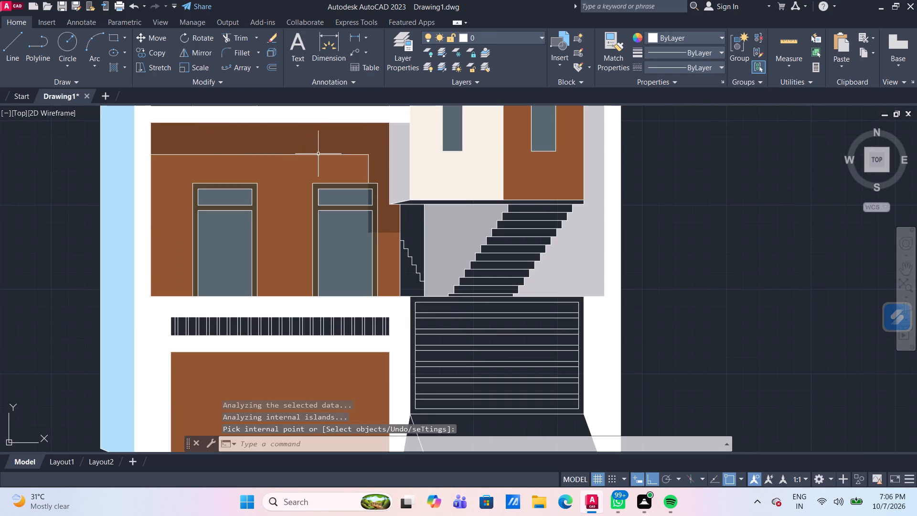
click(320, 154)
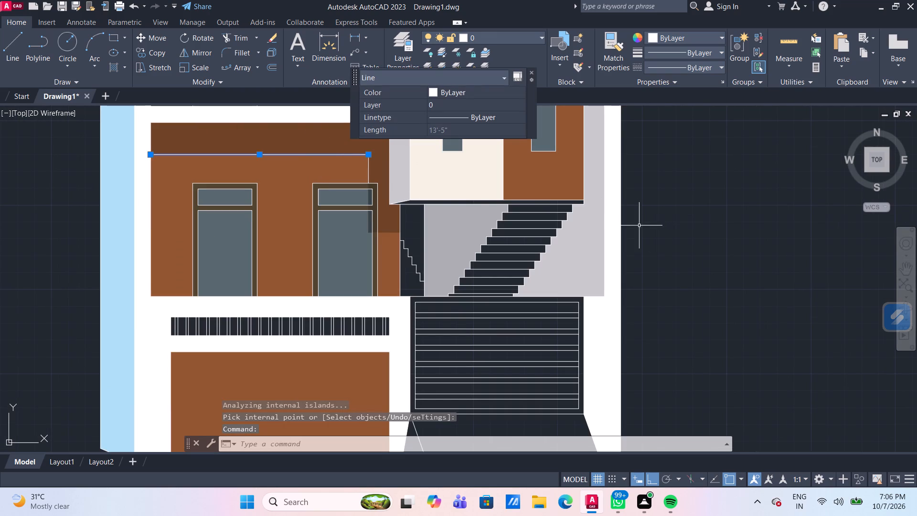
key(Delete)
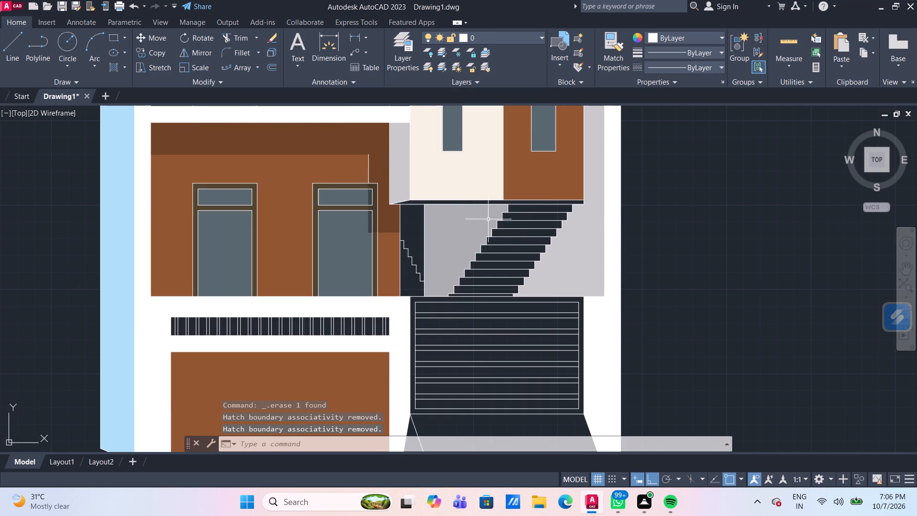
click(368, 157)
key(Delete)
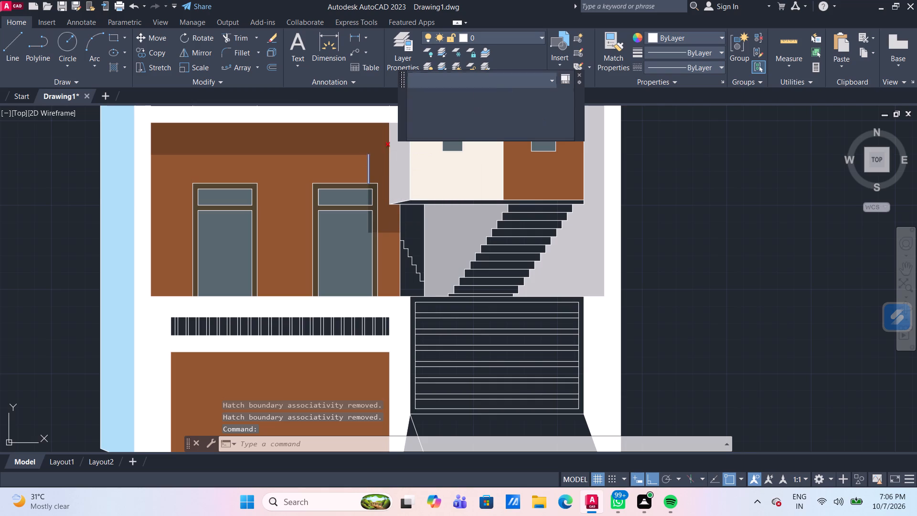
scroll(392, 174, down, 1)
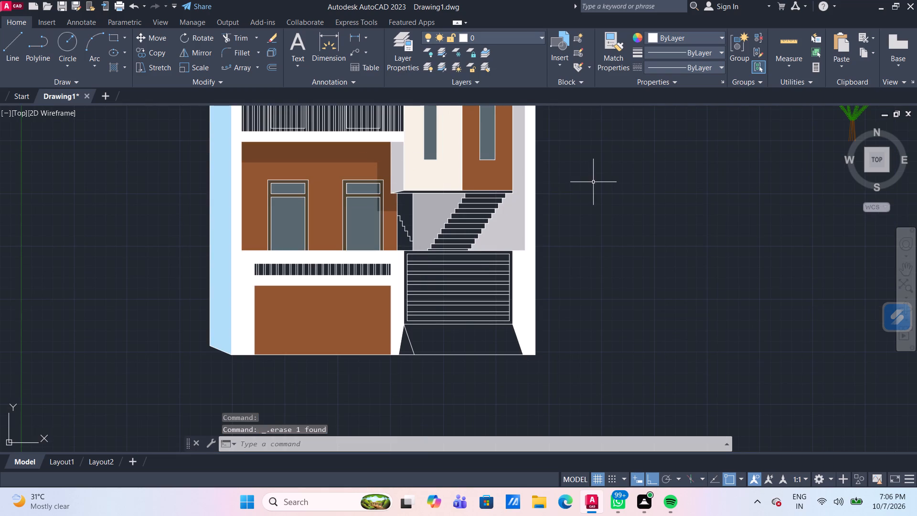
Hatch the area above the small stepped stair profile, beside the grey wall, solid in true colour 56,67,71.
middle_drag(600, 183, 532, 207)
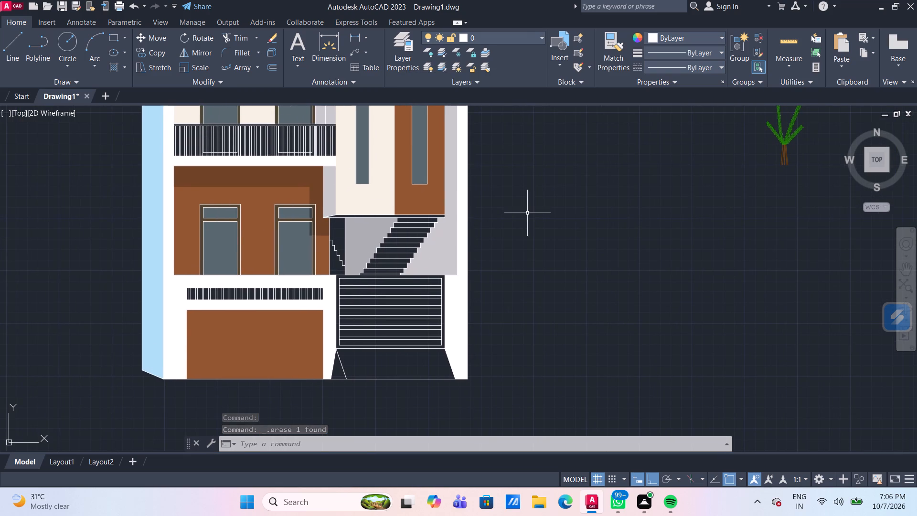
scroll(337, 235, up, 2)
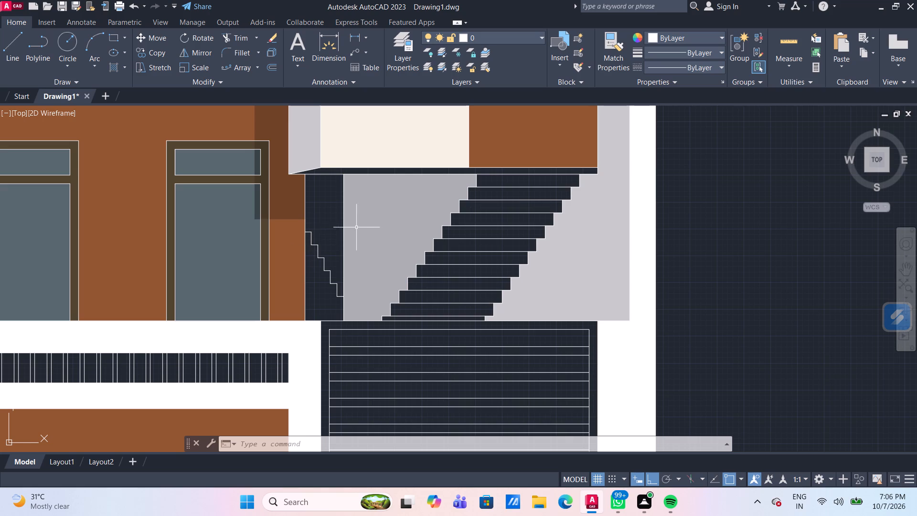
middle_drag(318, 222, 315, 186)
click(225, 193)
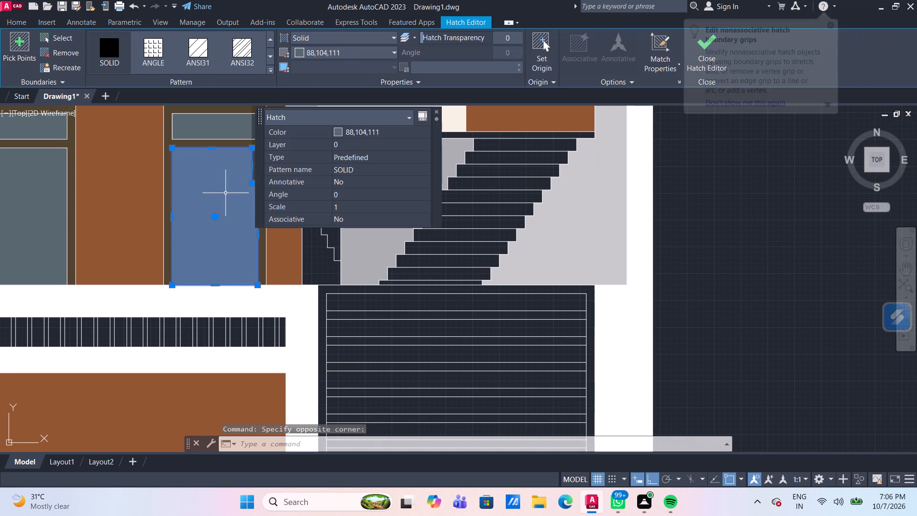
key(Escape)
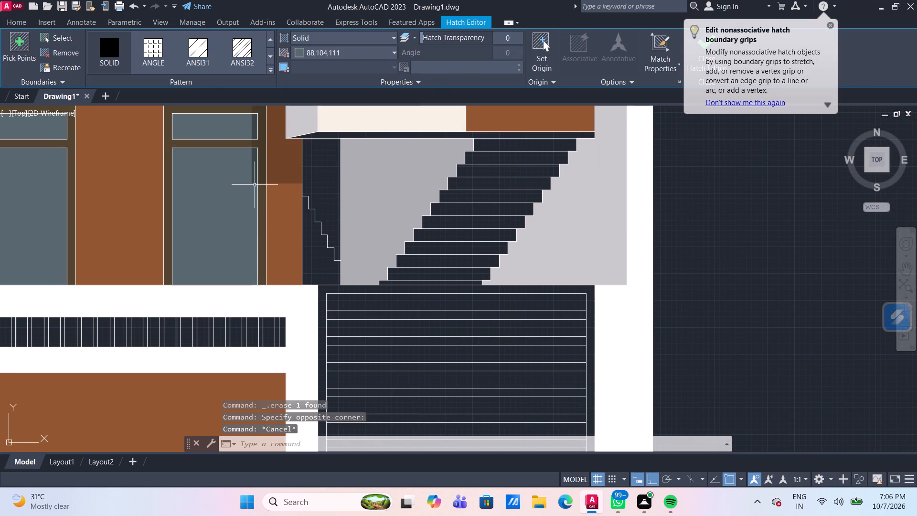
click(255, 168)
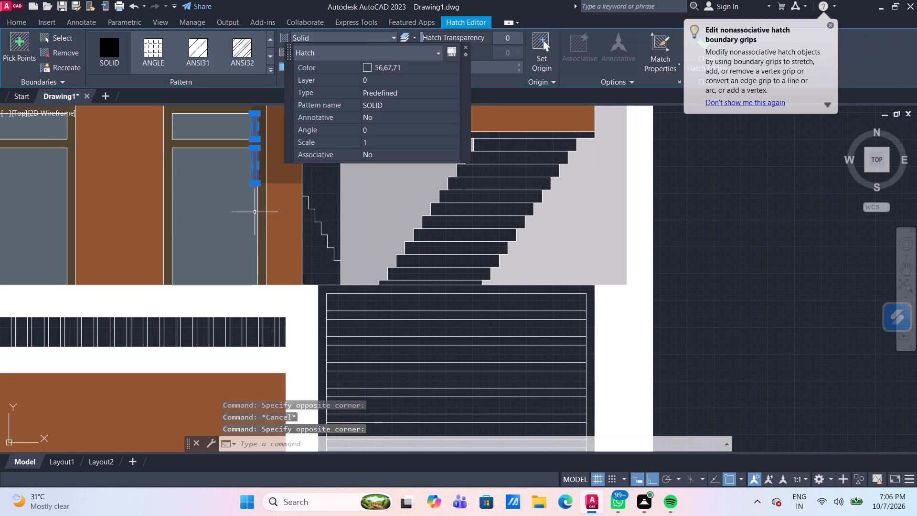
key(Escape)
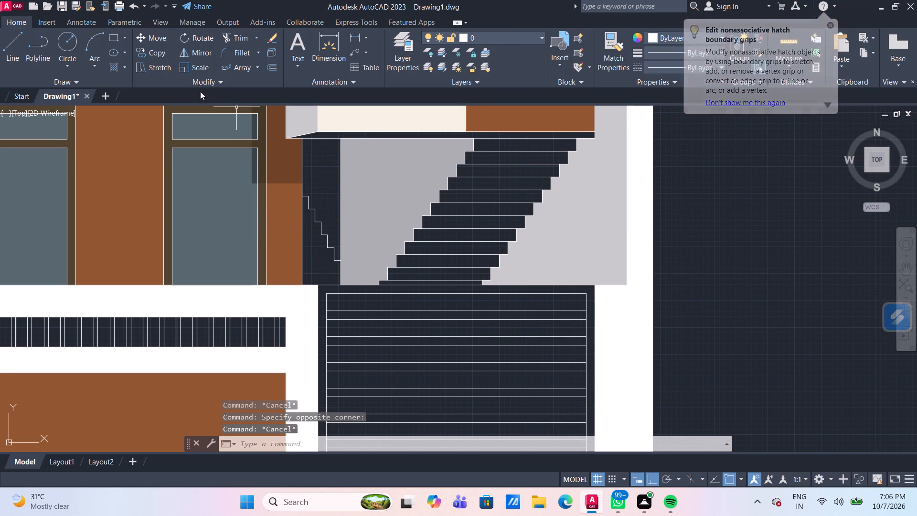
click(118, 69)
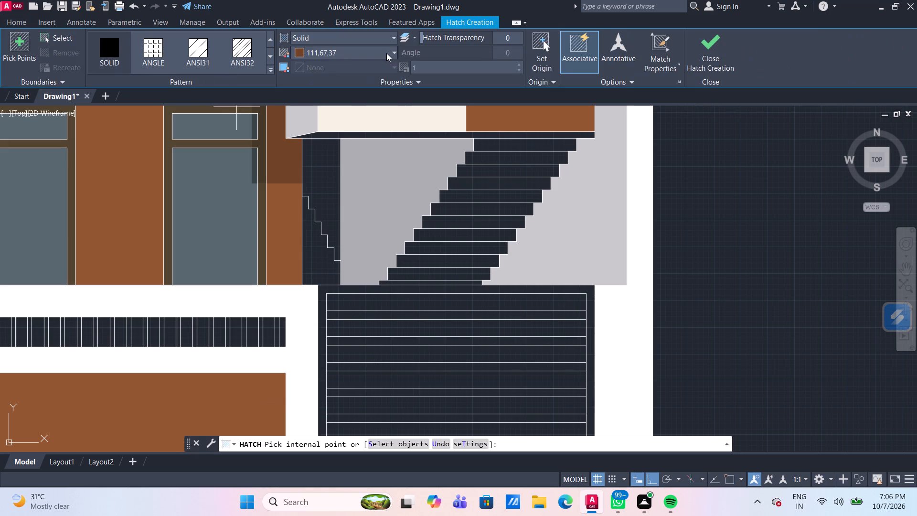
click(386, 53)
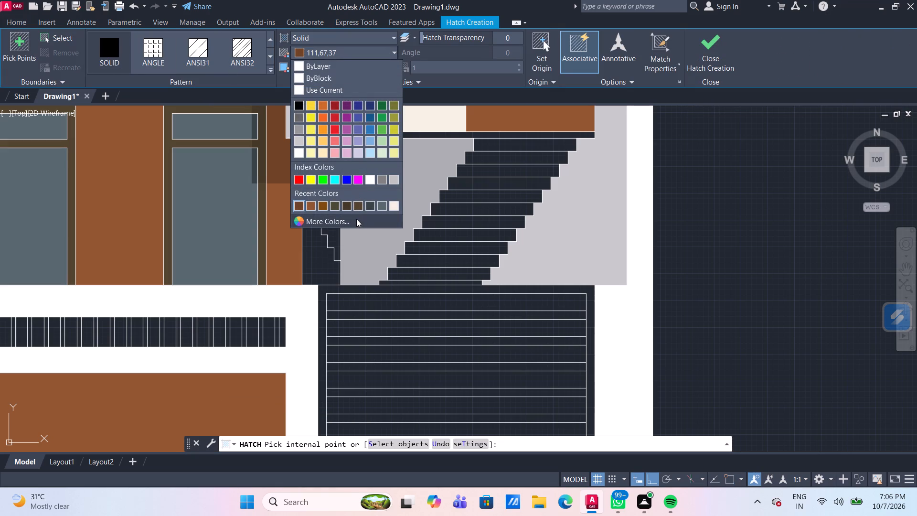
click(371, 202)
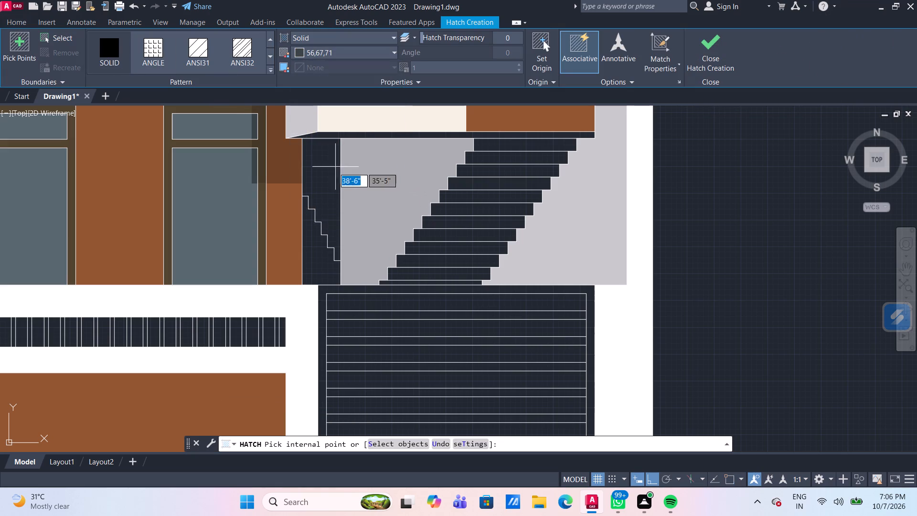
click(318, 173)
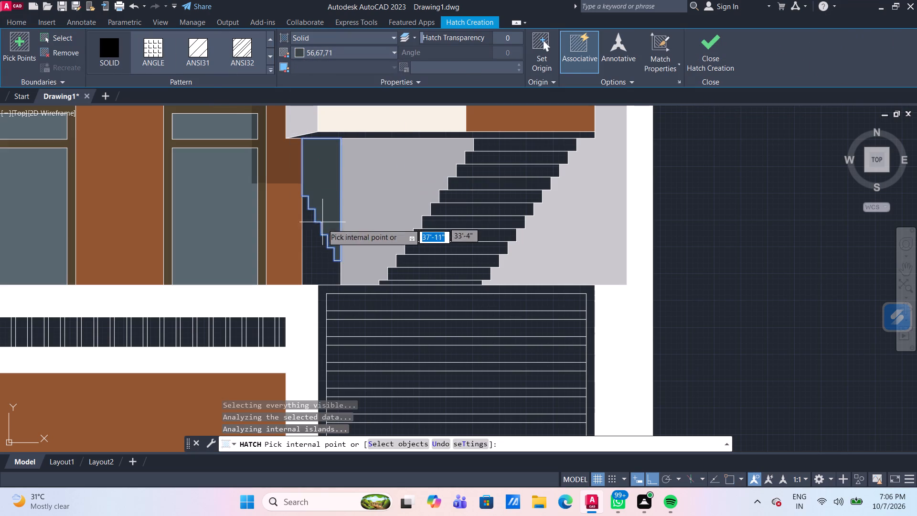
key(Escape)
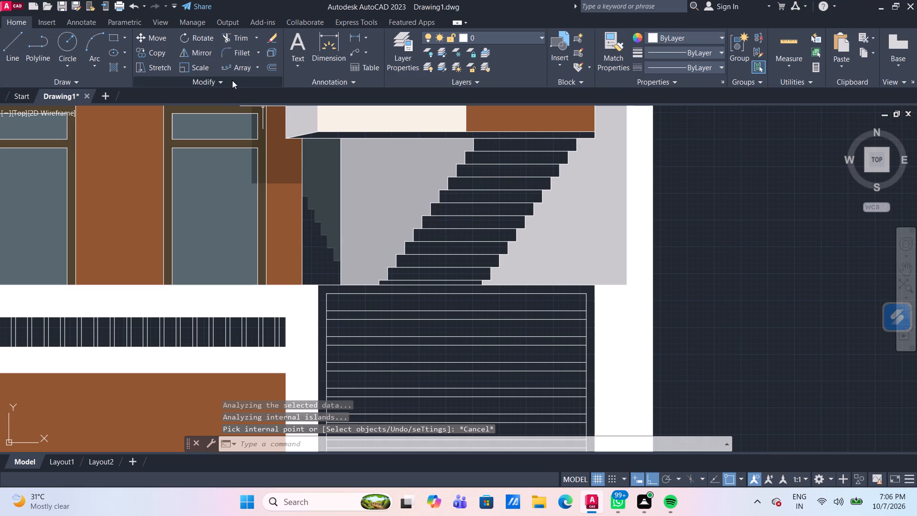
Hatch the area below the small stepped stair profile solid in the lighter blue-grey true colour 99,118,126.
click(117, 68)
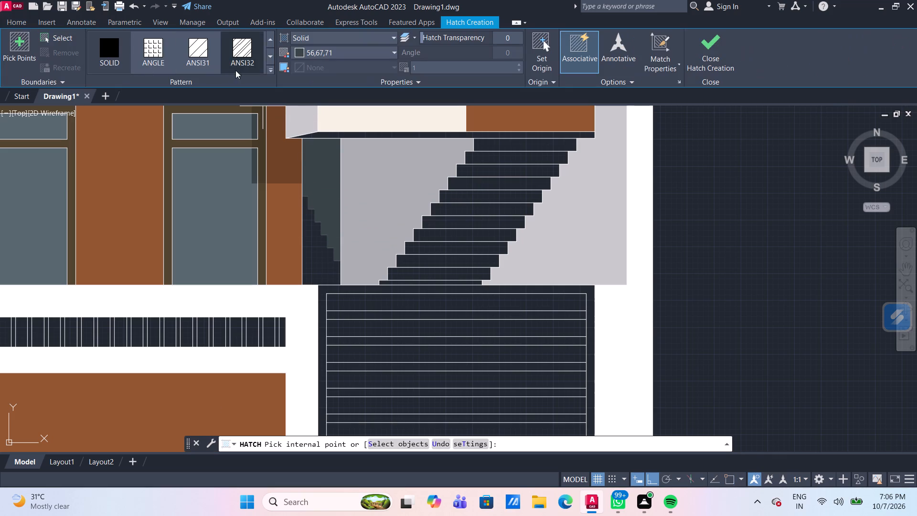
click(362, 52)
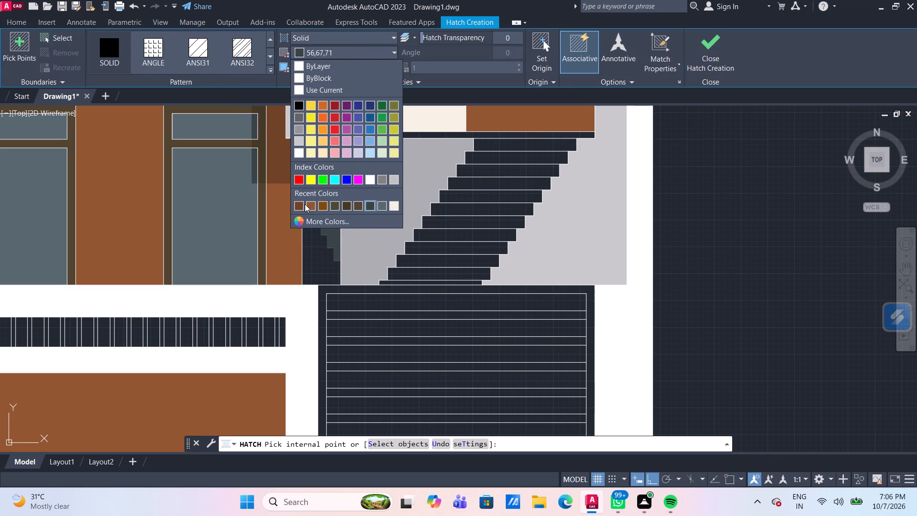
click(321, 220)
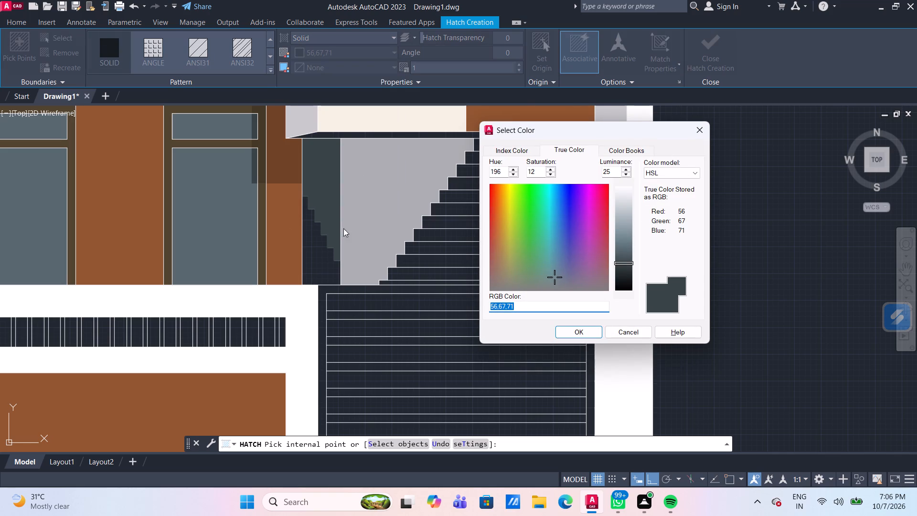
click(625, 245)
click(626, 250)
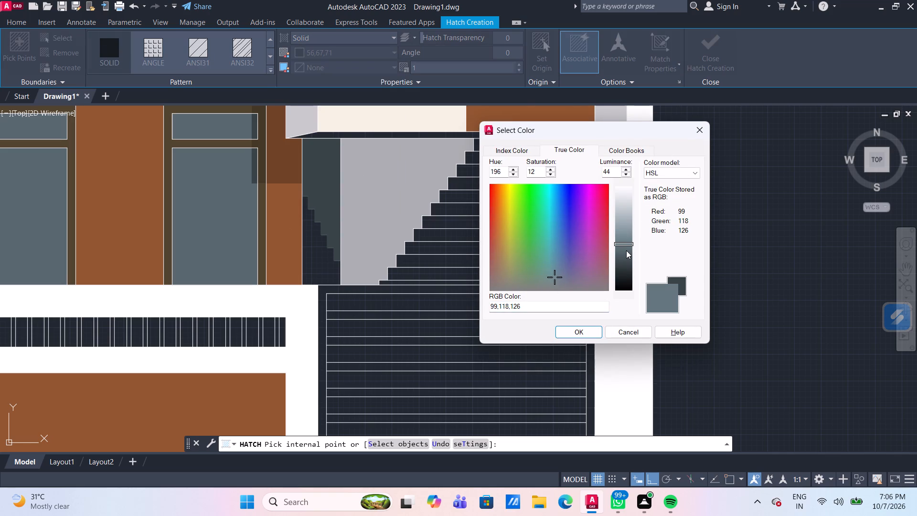
click(627, 255)
click(583, 334)
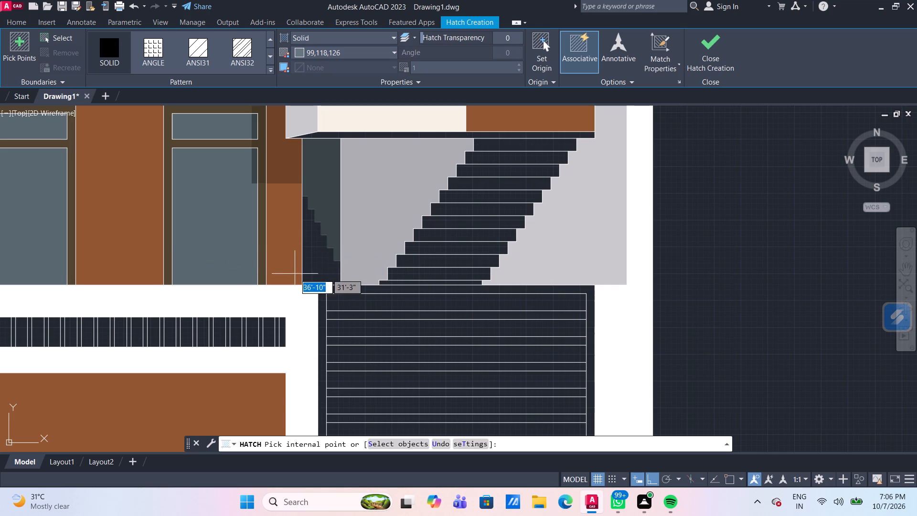
click(313, 262)
key(Escape)
Match the hatch below the stair profile to the door glass by setting its colour to 88,104,111.
click(225, 234)
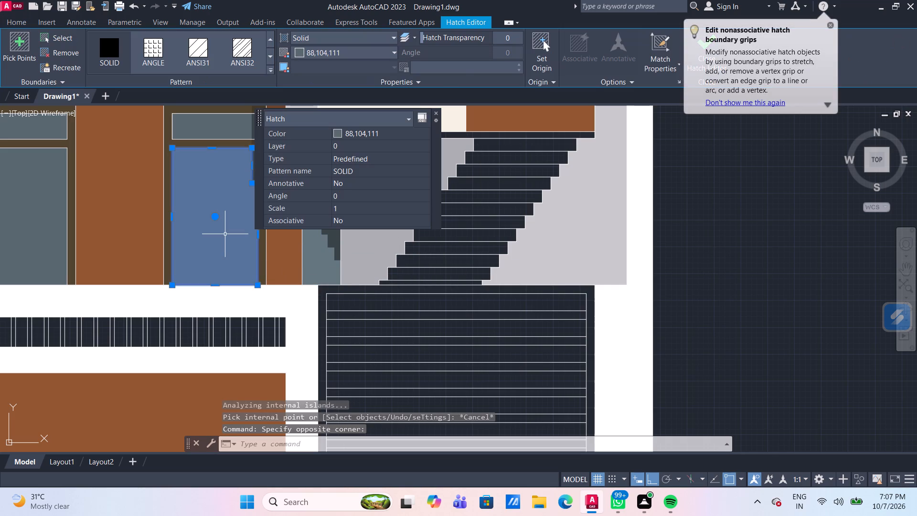
key(Escape)
click(316, 252)
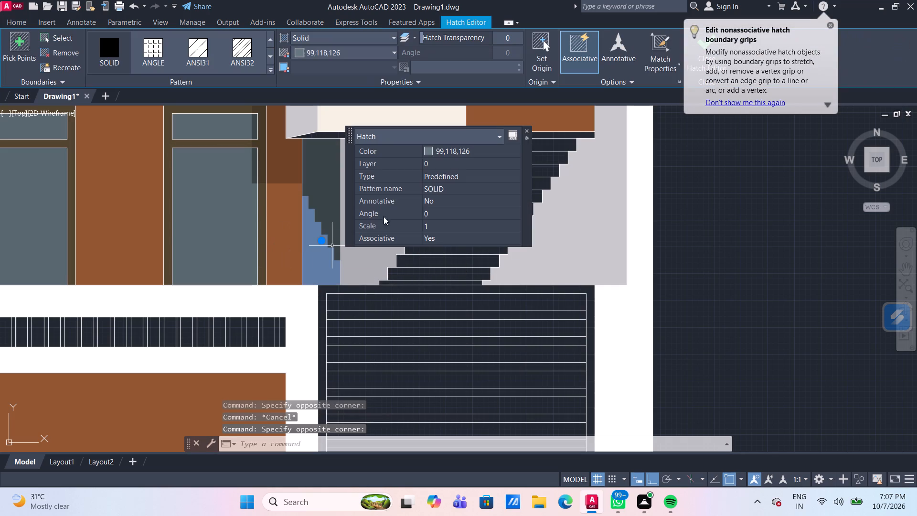
click(483, 155)
click(483, 155)
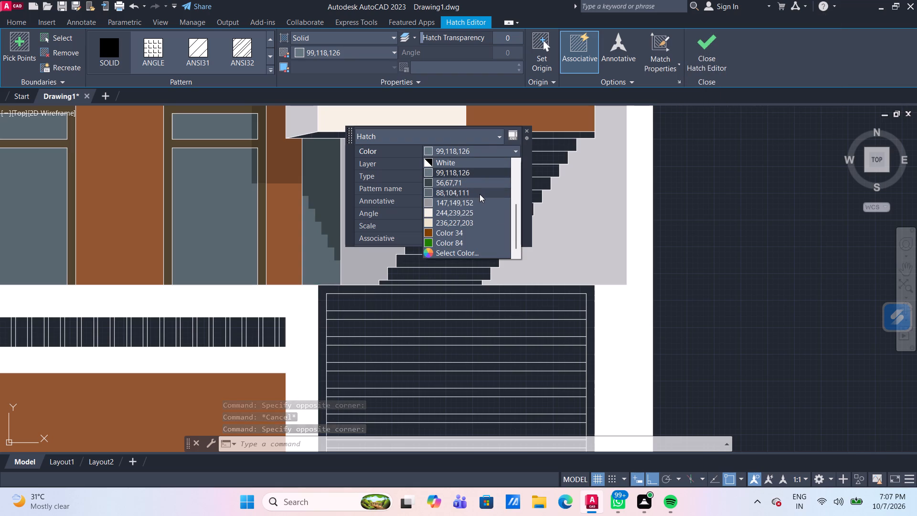
click(480, 194)
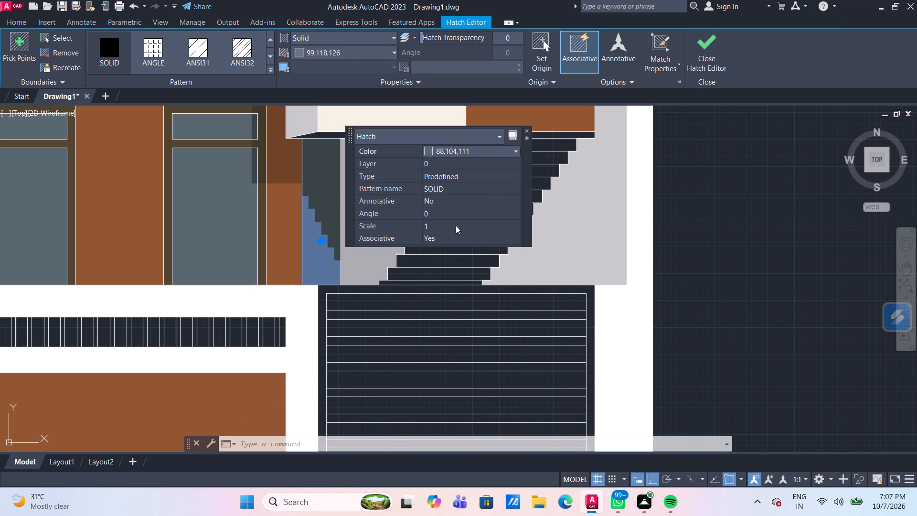
key(Escape)
key(Escape)
click(320, 253)
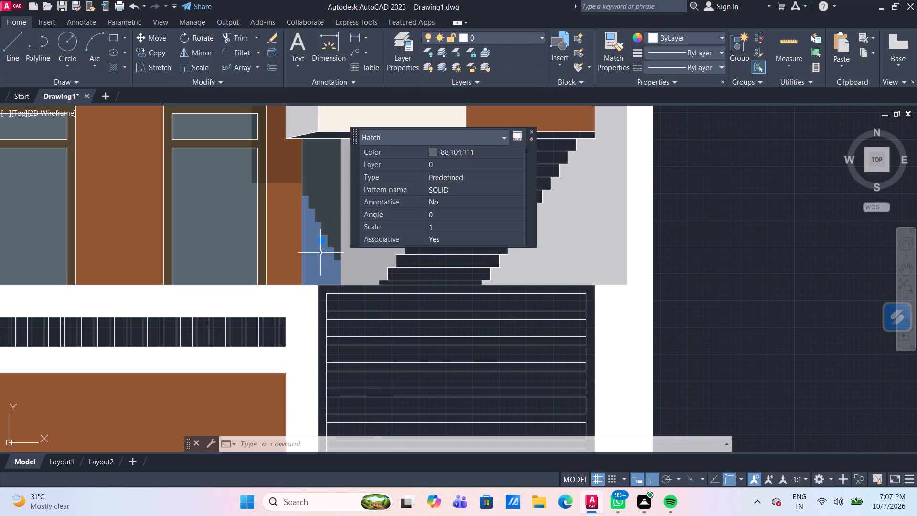
key(Escape)
click(227, 225)
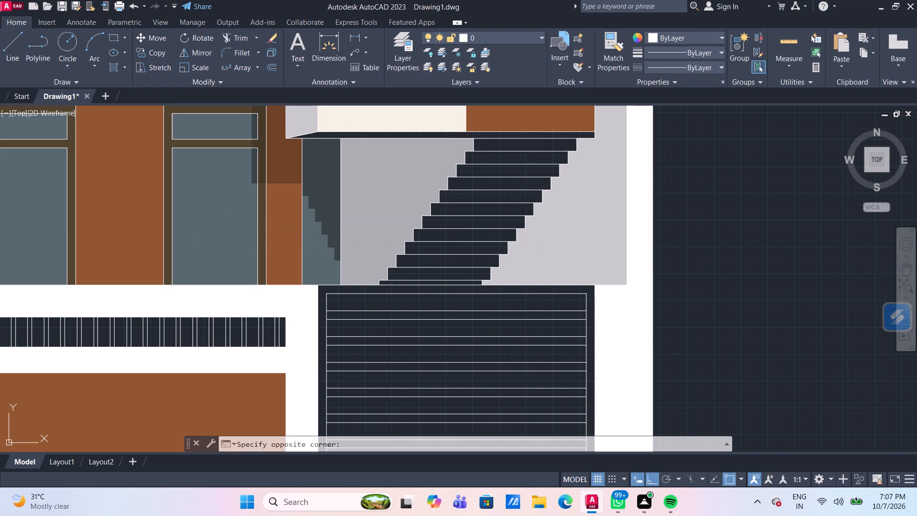
key(Escape)
Examine the whole coloured elevation and the striped grille above the ground-floor brown wall for areas still lacking a fill.
scroll(332, 261, down, 1)
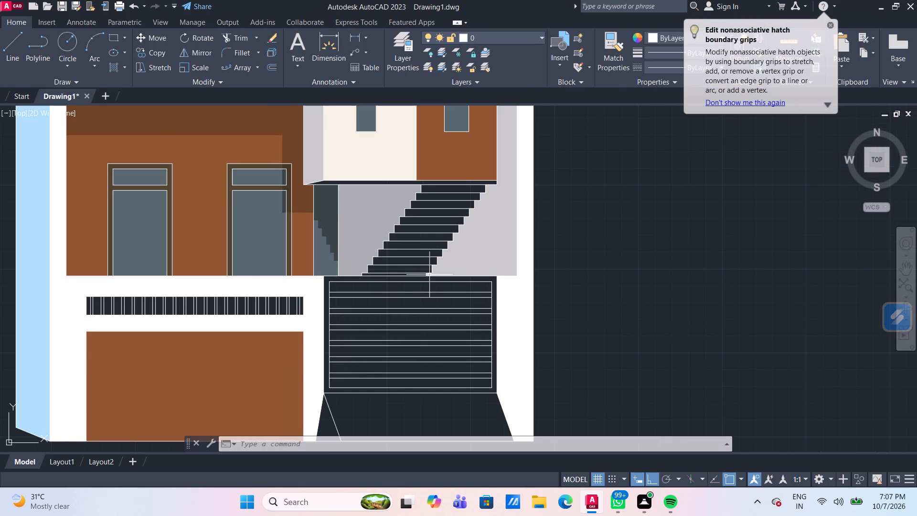
scroll(549, 298, down, 1)
middle_drag(601, 299, 581, 304)
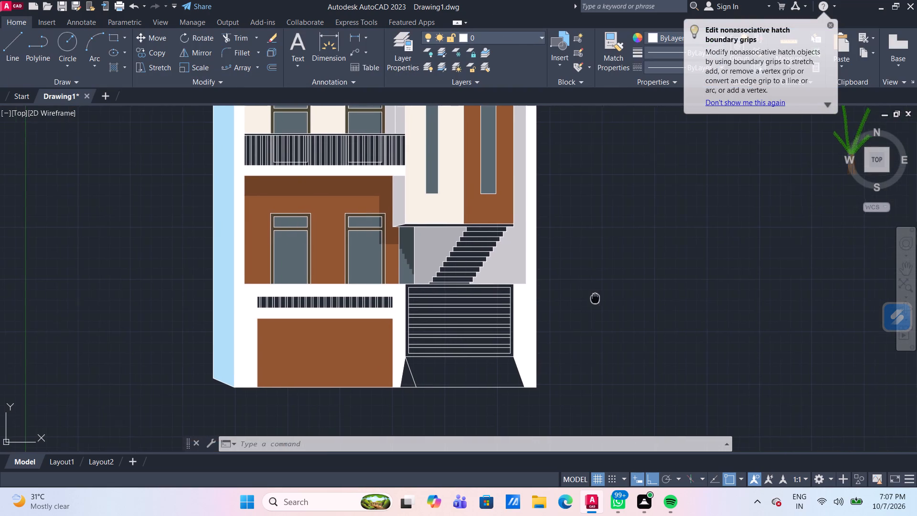
middle_drag(581, 304, 565, 312)
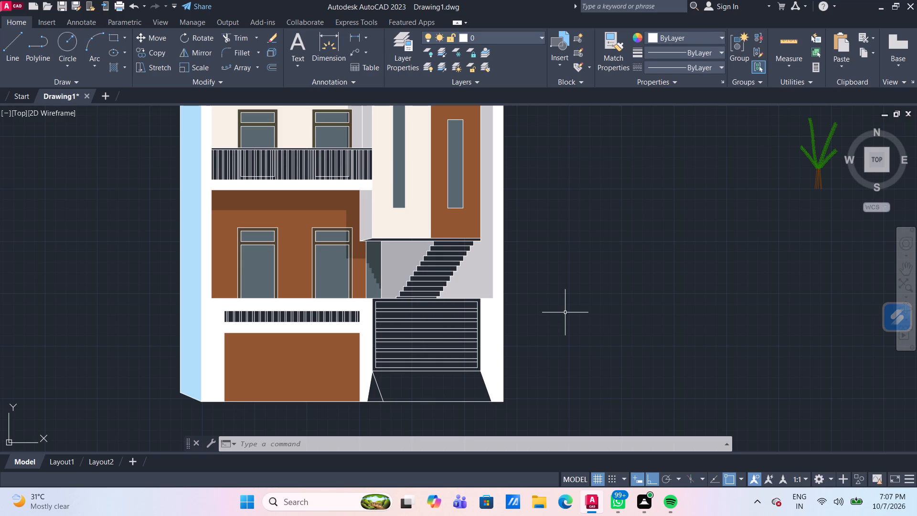
scroll(565, 382, down, 1)
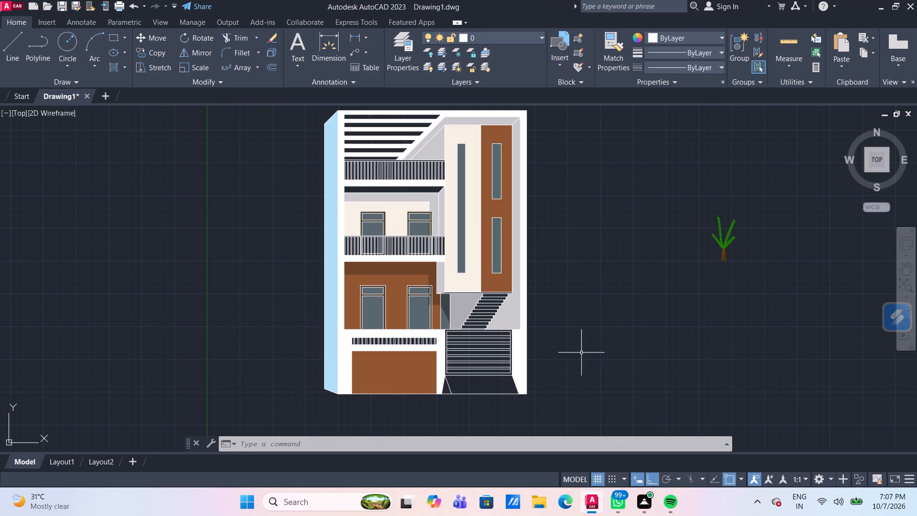
middle_drag(585, 348, 524, 362)
scroll(539, 351, down, 1)
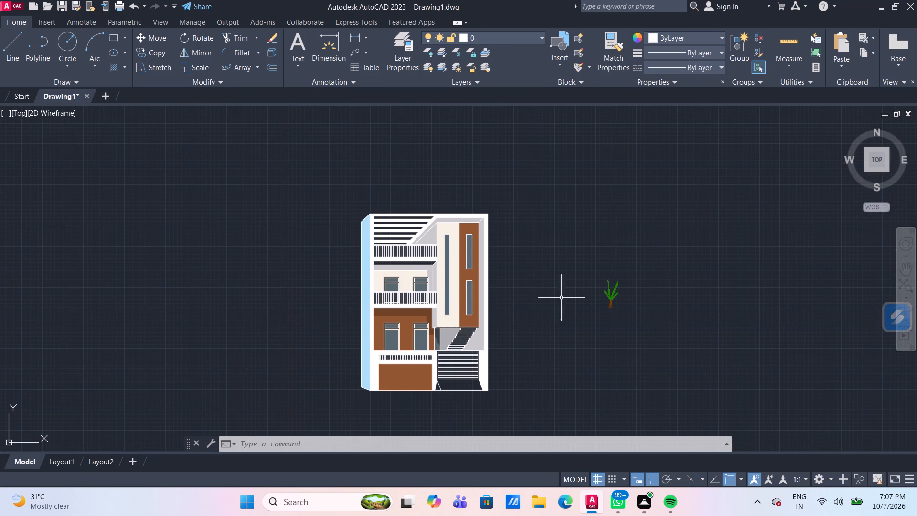
scroll(515, 316, up, 1)
middle_drag(545, 326, 522, 276)
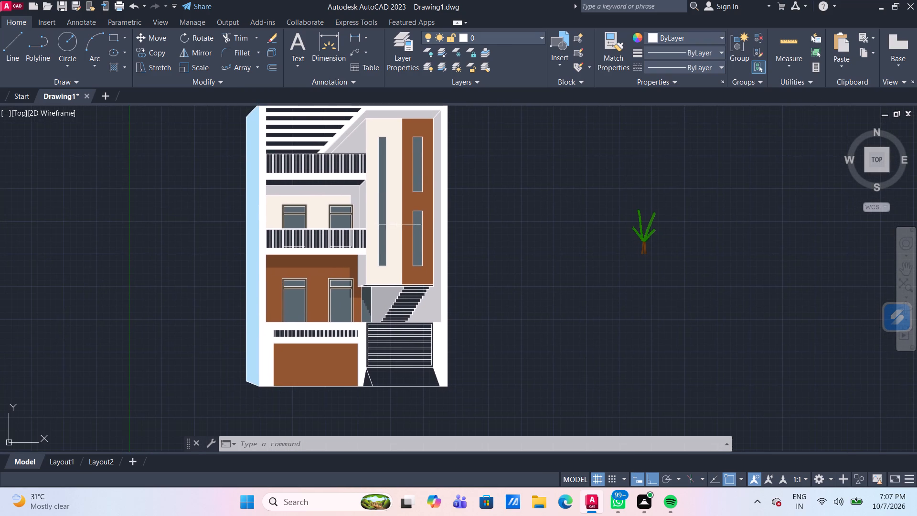
scroll(336, 327, up, 2)
scroll(336, 327, down, 1)
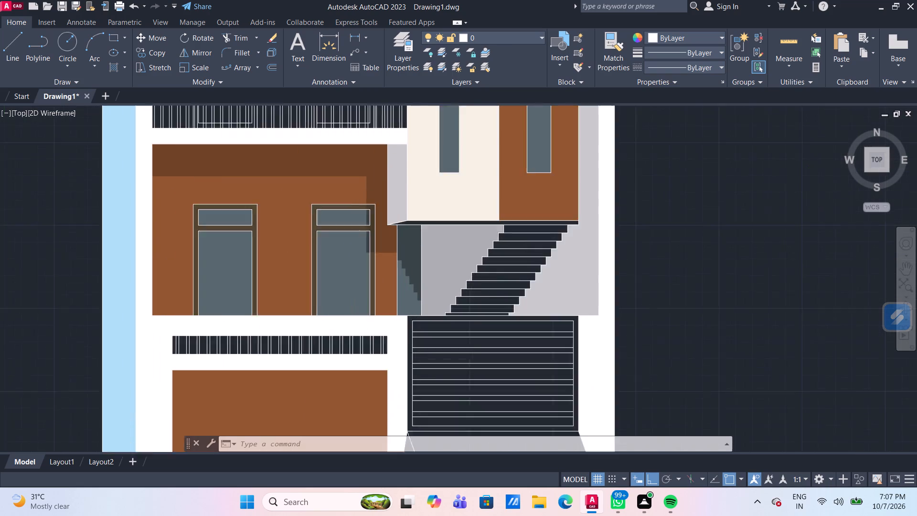
scroll(336, 327, down, 1)
scroll(308, 351, up, 2)
scroll(307, 303, up, 2)
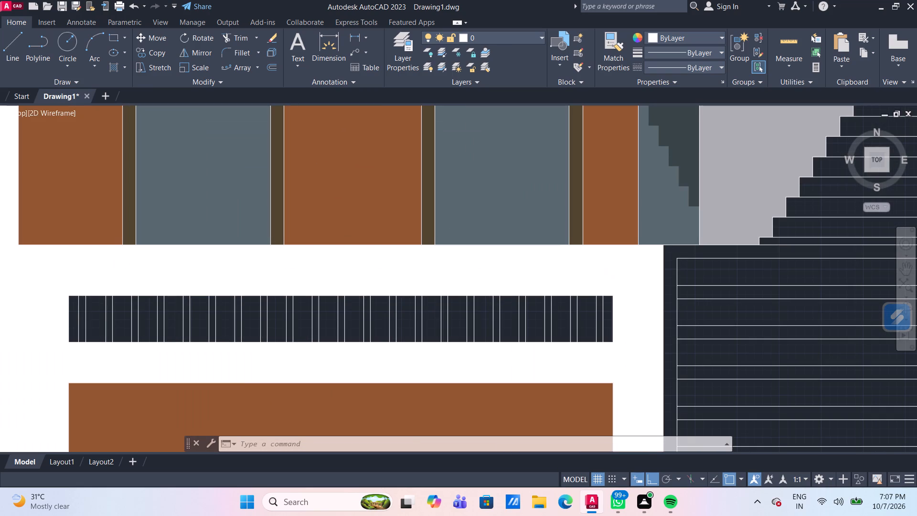
scroll(301, 327, up, 1)
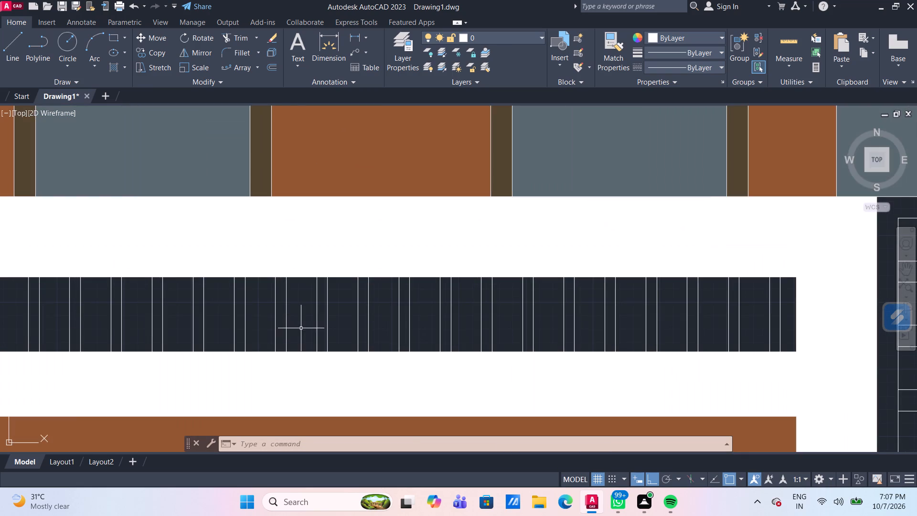
middle_drag(301, 328, 309, 300)
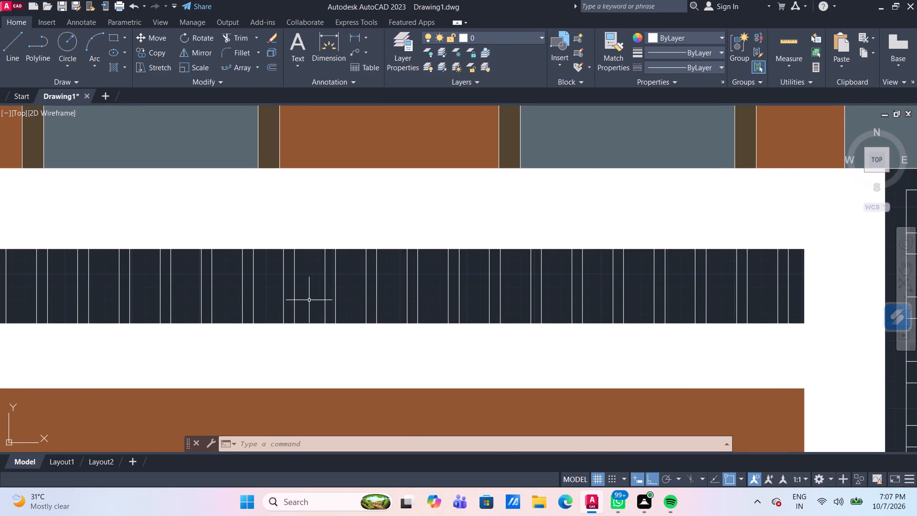
Hatch nine grille gaps above the ground-floor brown wall, aligned beneath the two doors, solid in true colour 88,104,111.
scroll(309, 300, down, 2)
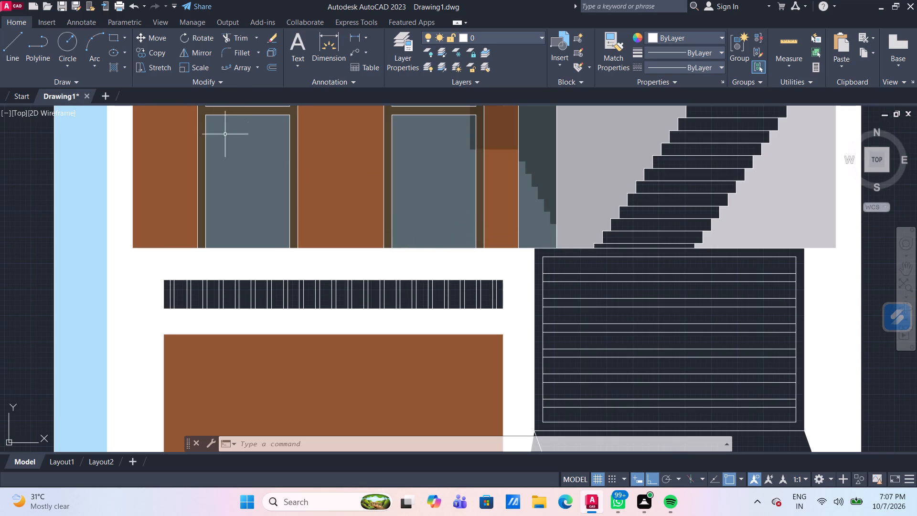
click(119, 70)
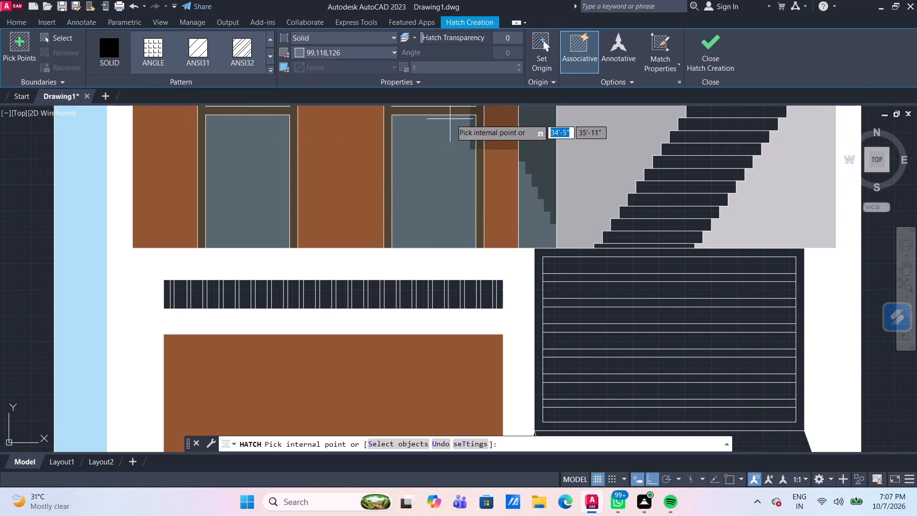
click(369, 55)
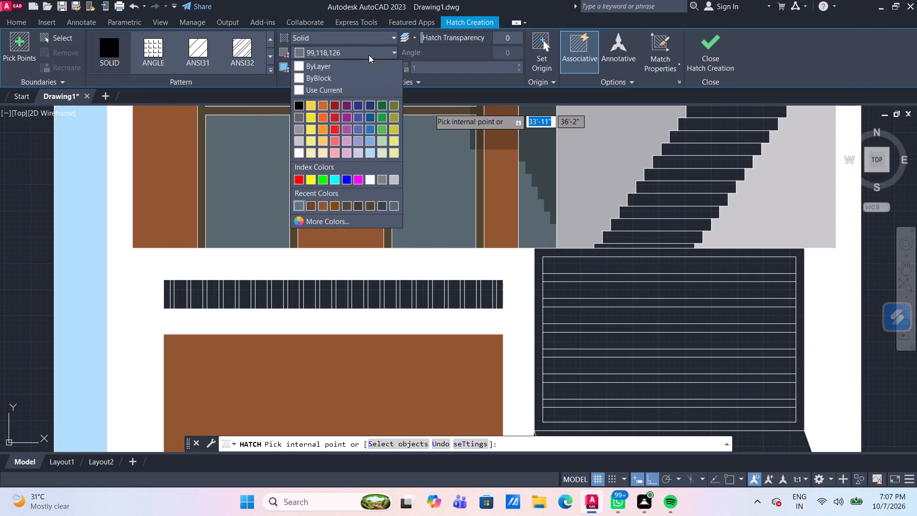
click(396, 204)
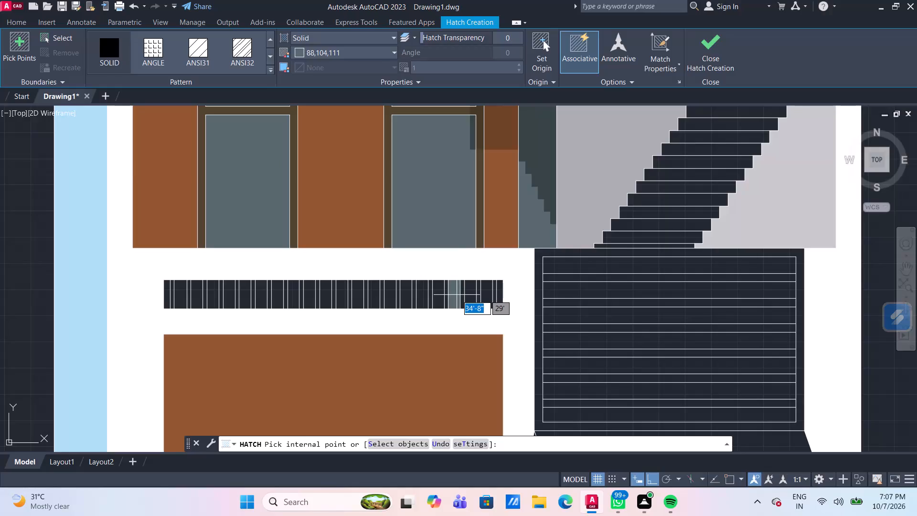
click(457, 295)
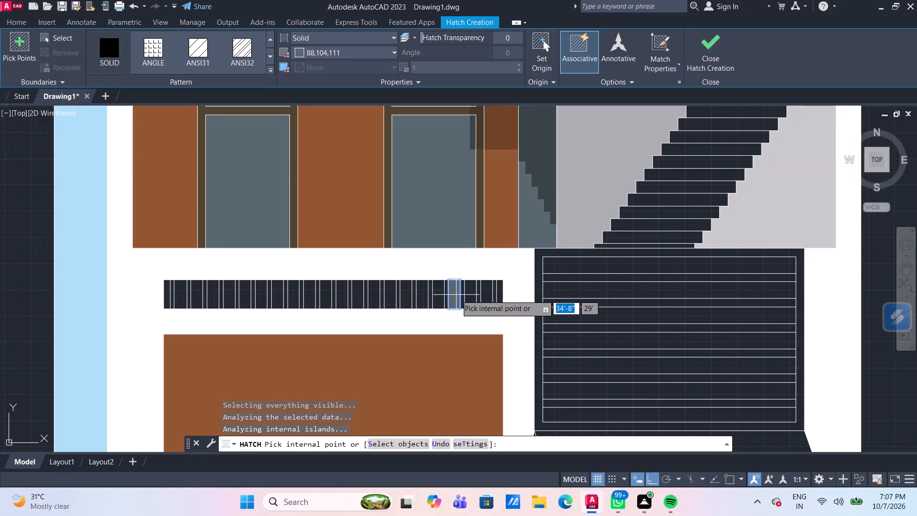
click(437, 288)
click(421, 286)
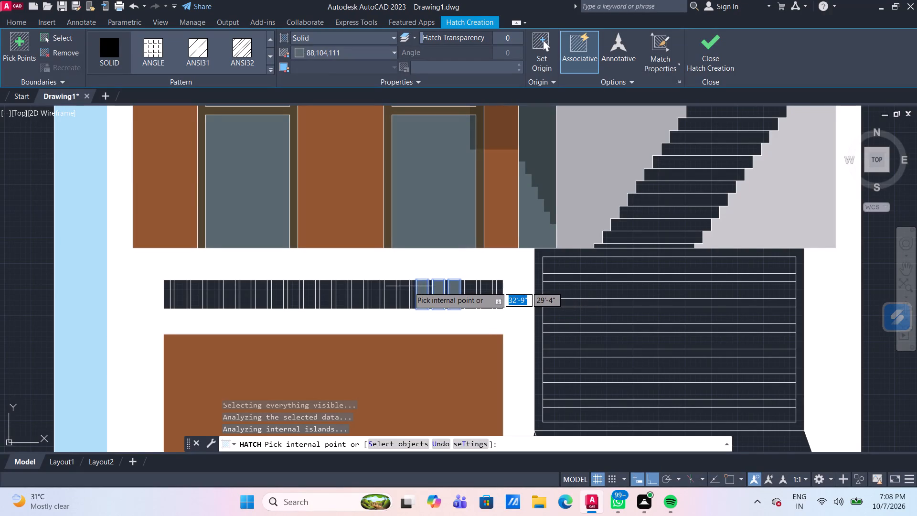
click(408, 287)
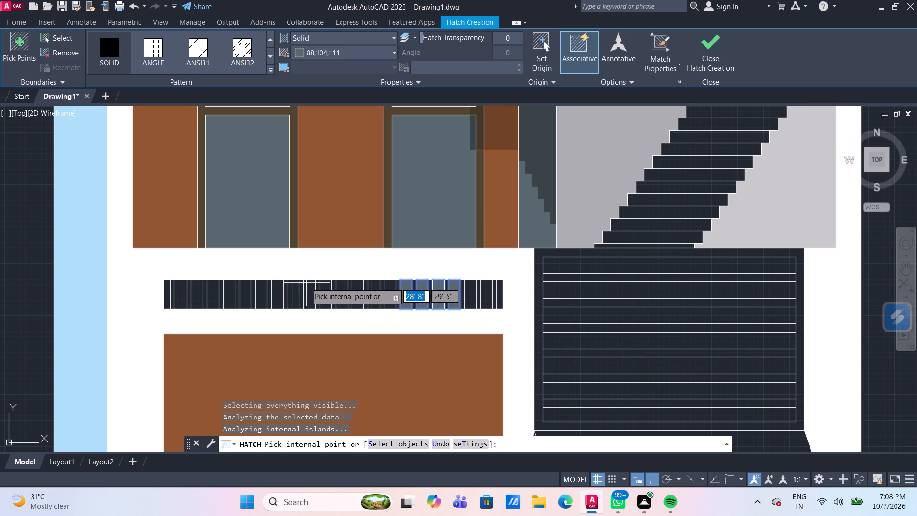
click(277, 294)
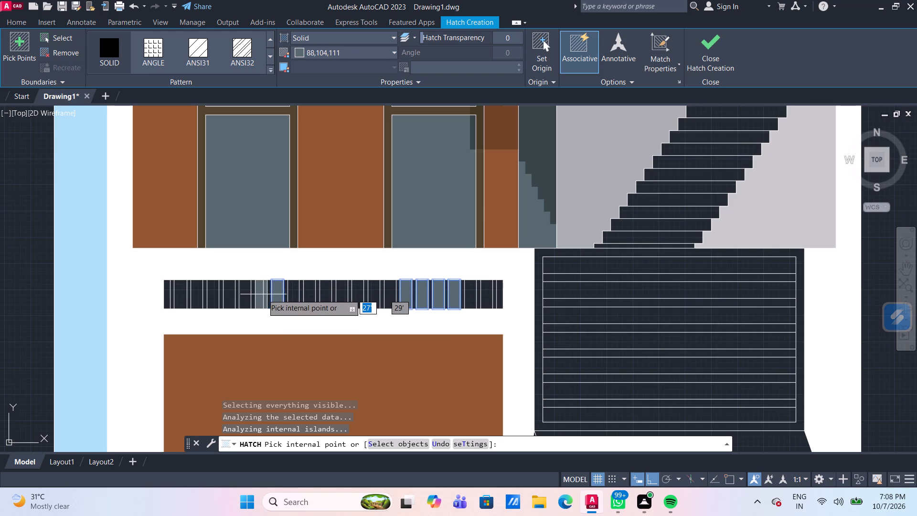
click(263, 294)
click(242, 297)
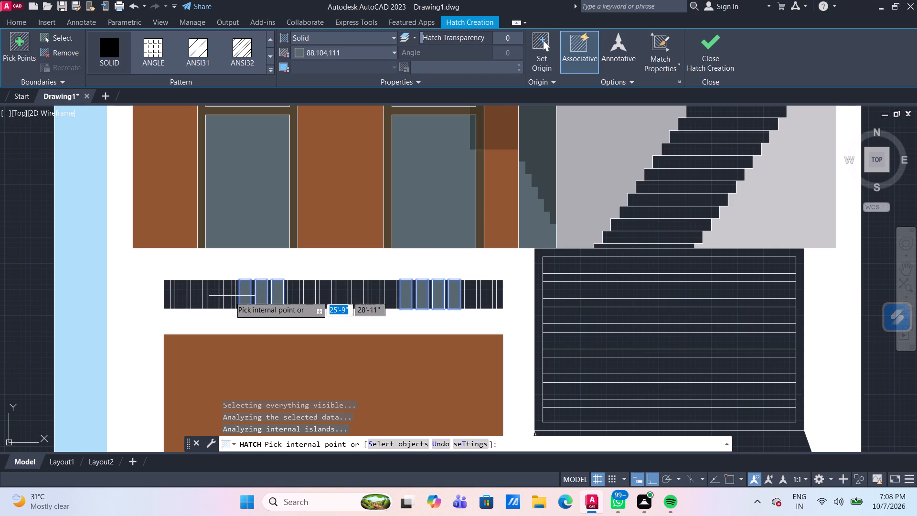
click(226, 297)
click(212, 296)
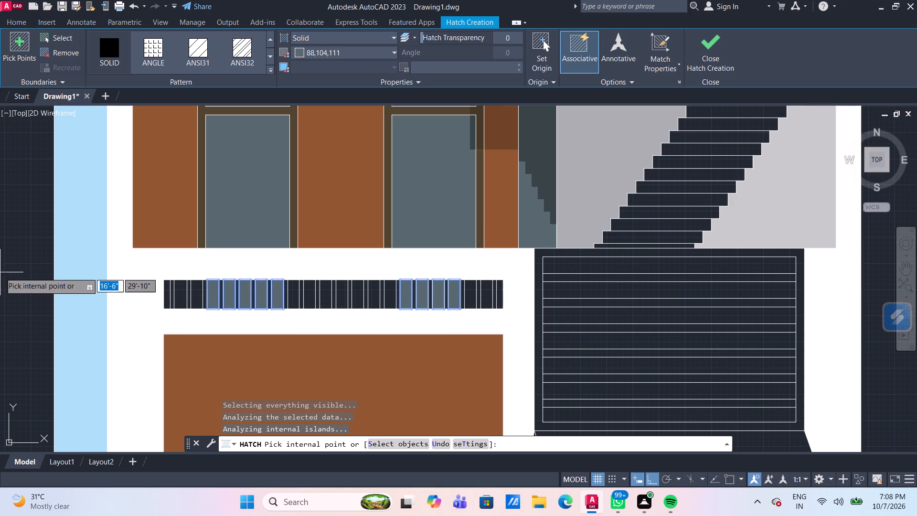
Fill the six wider railing gaps over the right-hand door glass on the middle-floor balcony with the same 88,104,111 solid hatch.
scroll(150, 327, down, 3)
scroll(219, 191, down, 2)
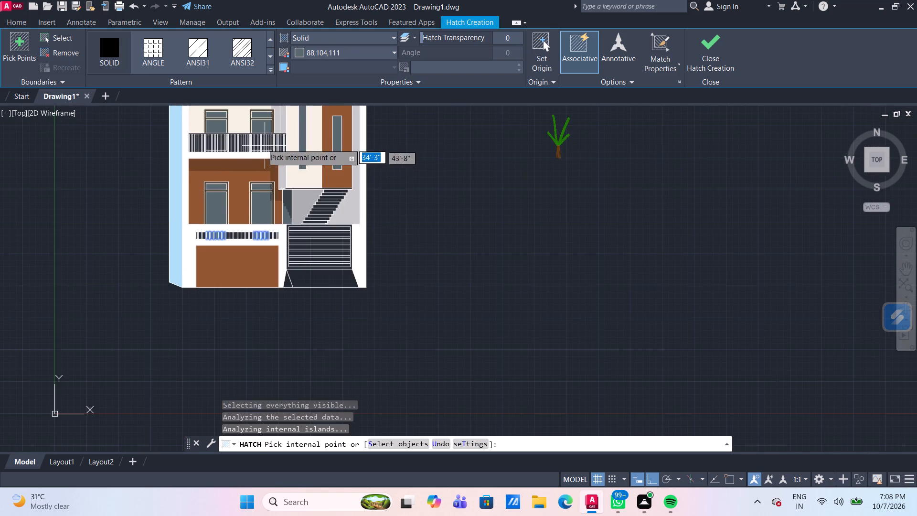
scroll(255, 140, up, 3)
middle_drag(312, 148, 359, 231)
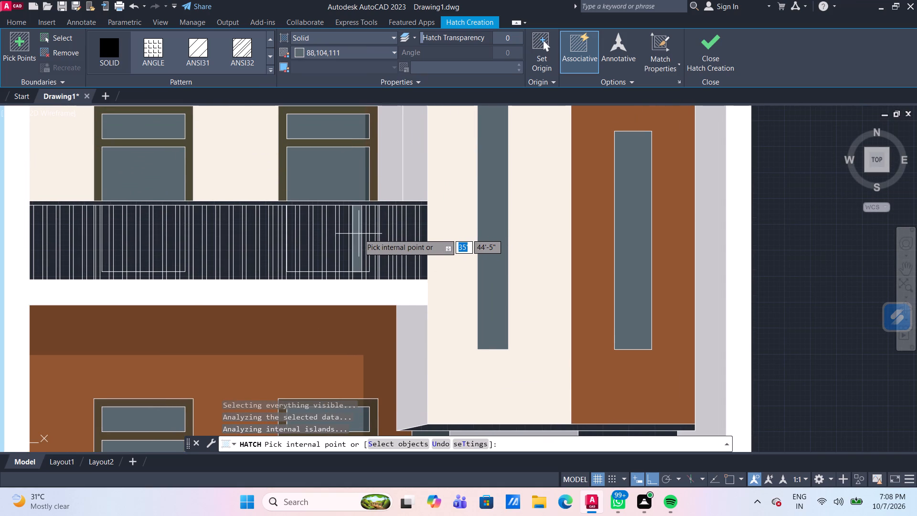
click(359, 234)
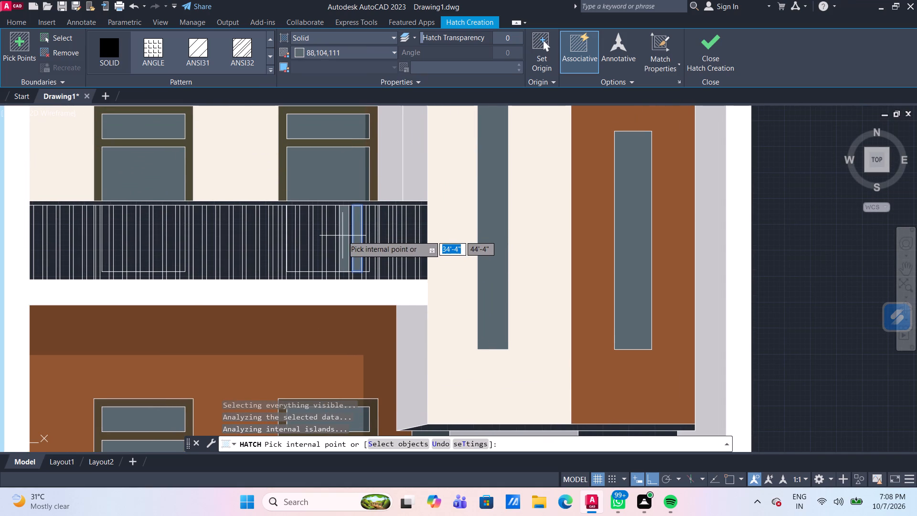
click(342, 236)
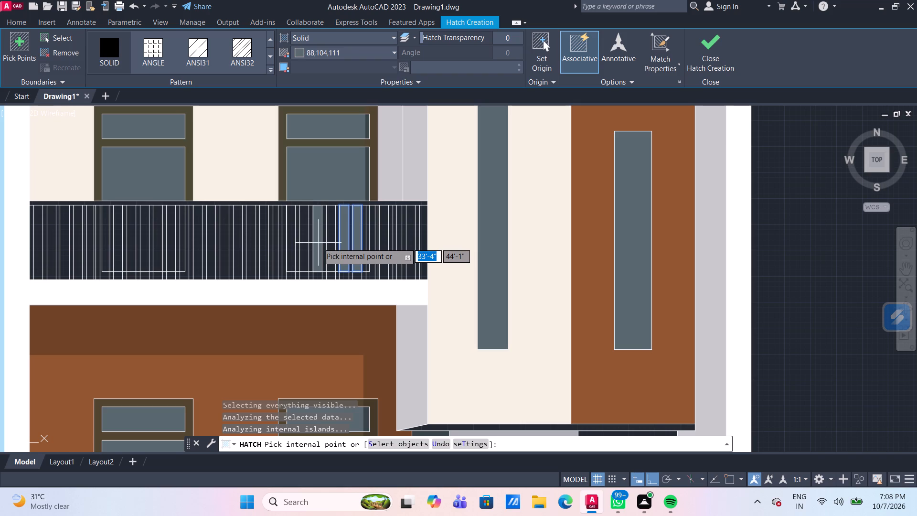
click(318, 243)
click(303, 233)
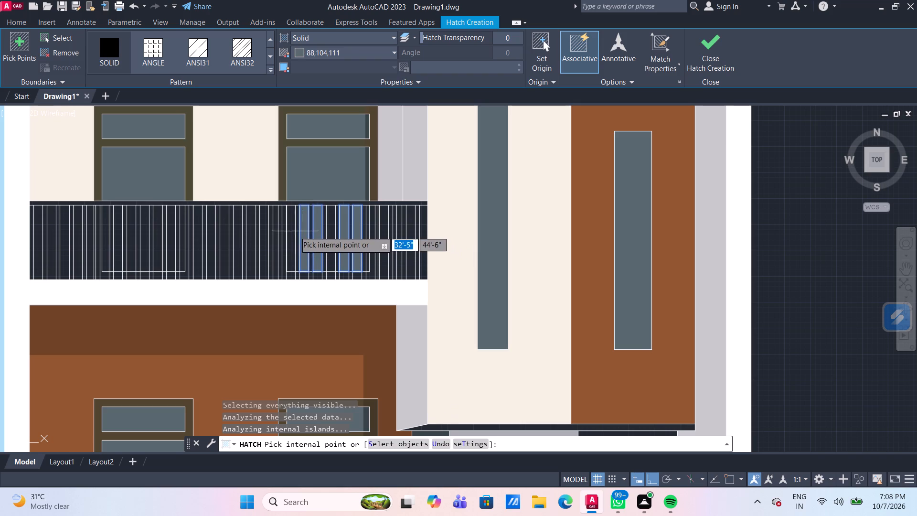
click(289, 234)
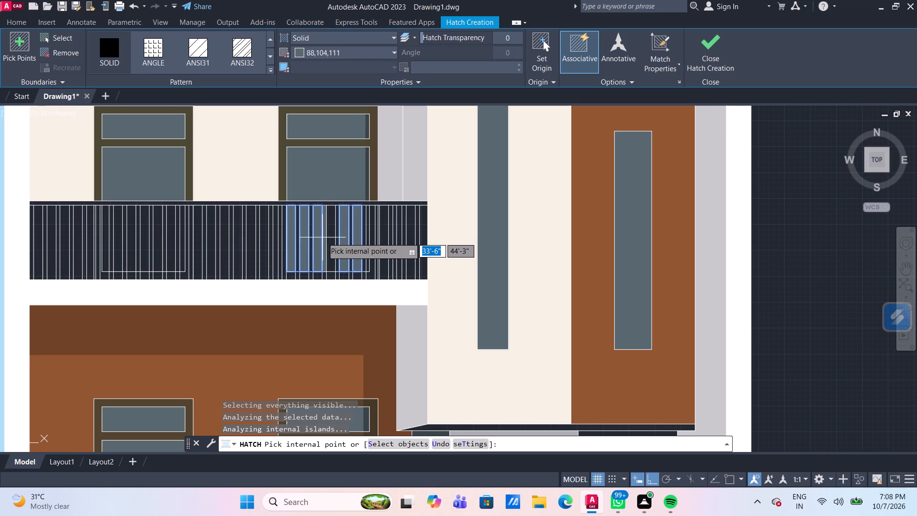
click(329, 237)
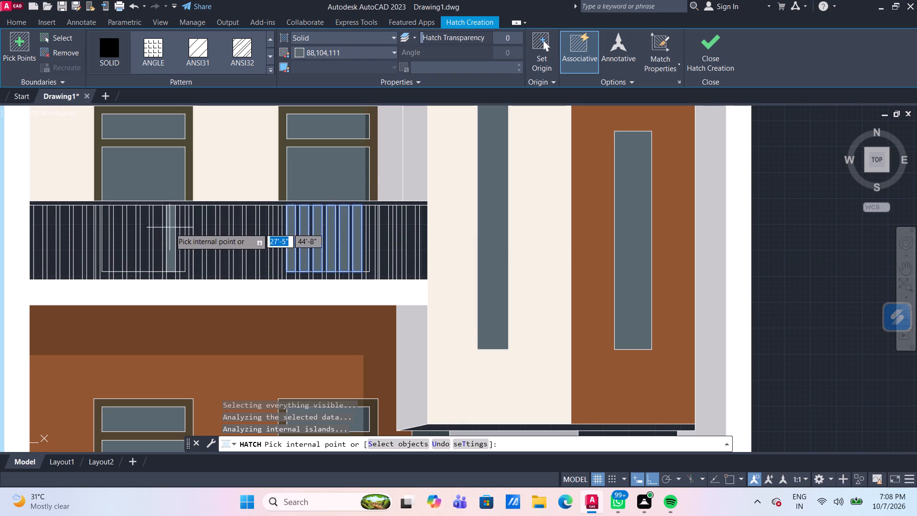
Fill the railing gaps over the left-hand door glass on the same balcony with solid 88,104,111 and finish the hatch.
scroll(176, 234, up, 2)
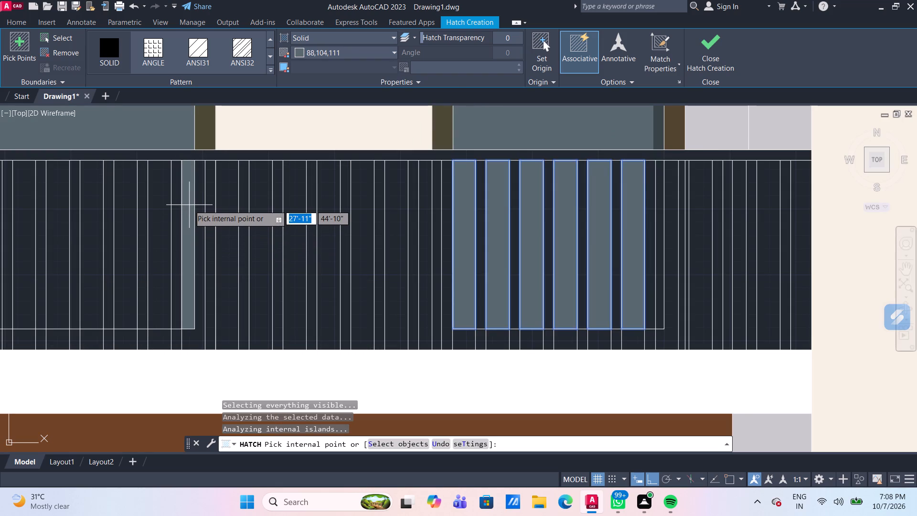
click(189, 205)
click(162, 205)
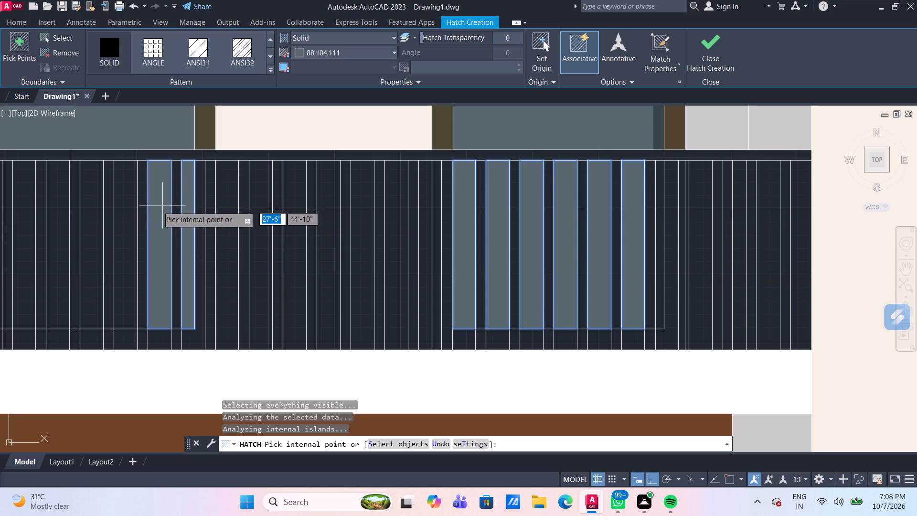
click(128, 207)
scroll(129, 209, down, 1)
middle_drag(136, 212, 197, 236)
click(165, 234)
click(147, 229)
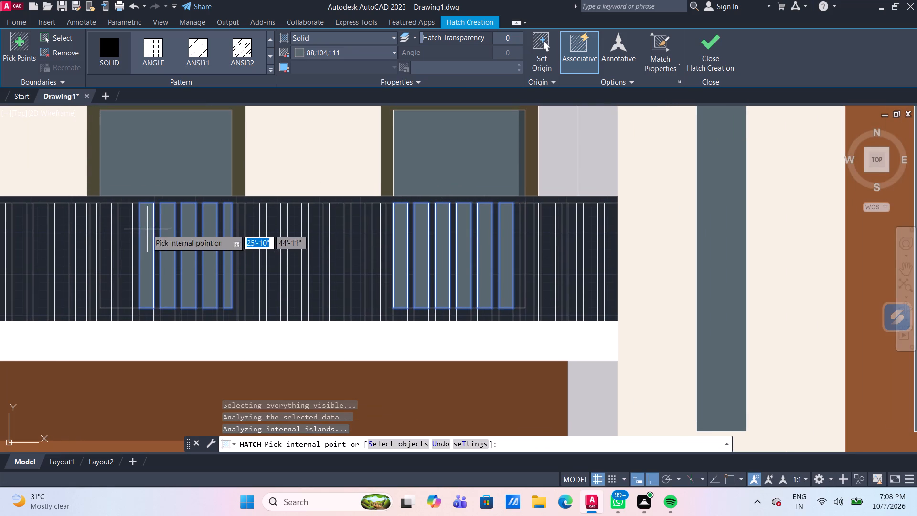
click(120, 242)
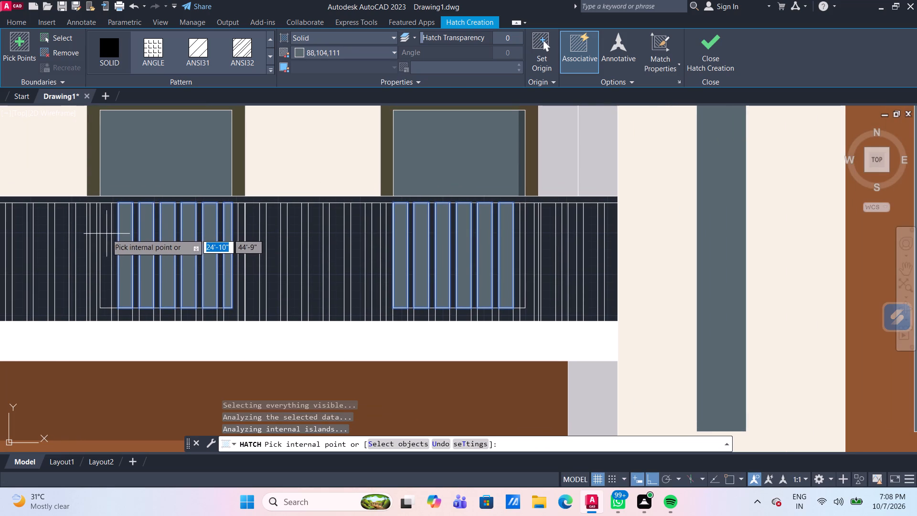
click(104, 233)
scroll(224, 273, down, 2)
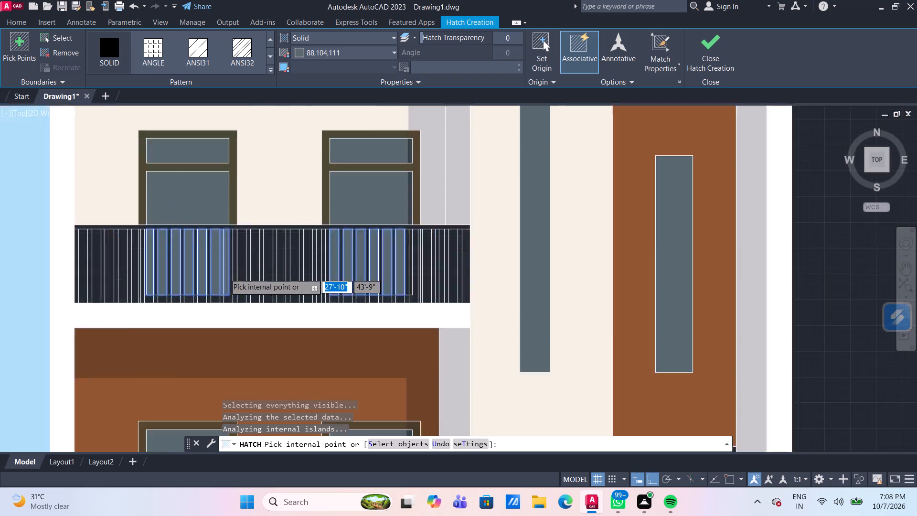
key(Return)
Hatch the three wider gaps at the left end of the ground-floor grille solid in true colour 145,86,48.
scroll(305, 271, down, 2)
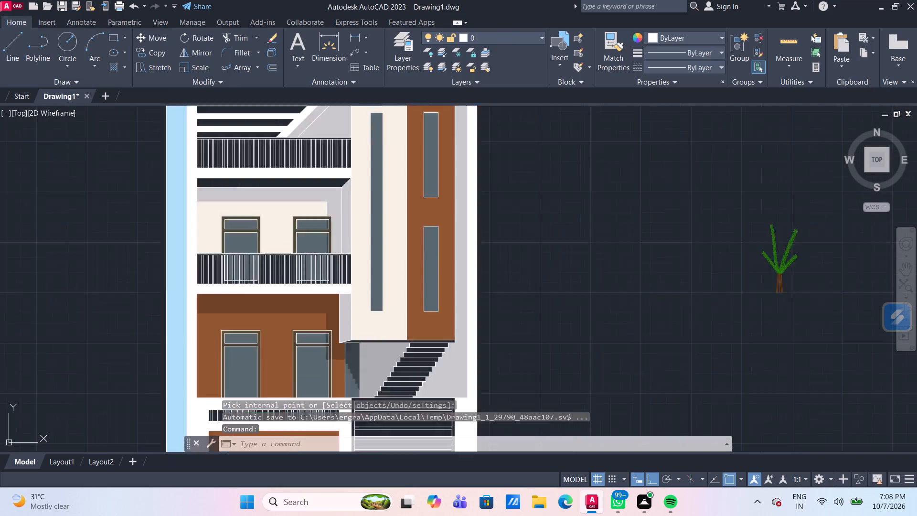
scroll(305, 271, down, 2)
scroll(304, 323, up, 4)
scroll(253, 267, up, 1)
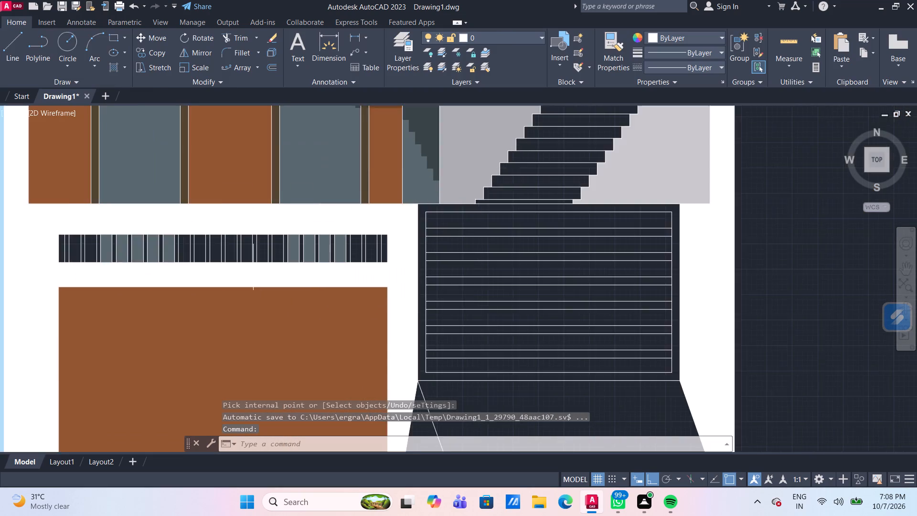
scroll(253, 267, up, 1)
scroll(246, 240, down, 1)
middle_drag(244, 239, 310, 229)
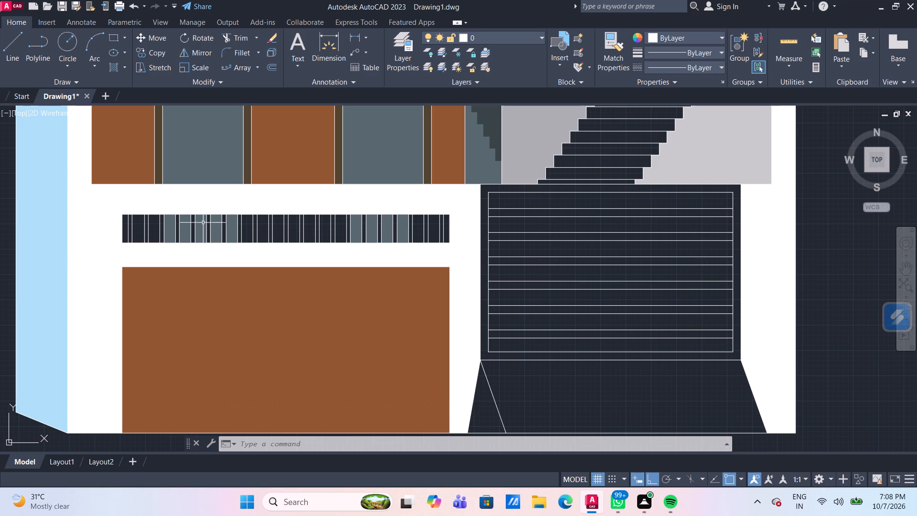
scroll(140, 224, up, 1)
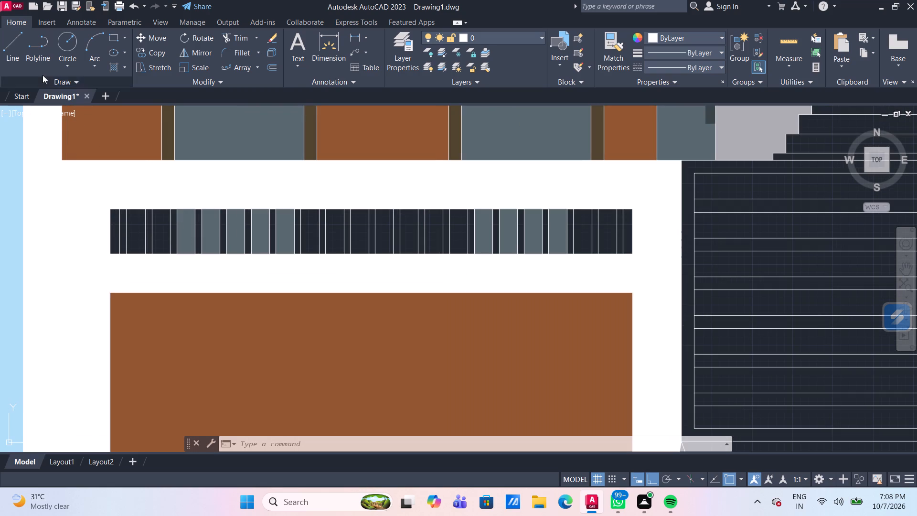
click(116, 71)
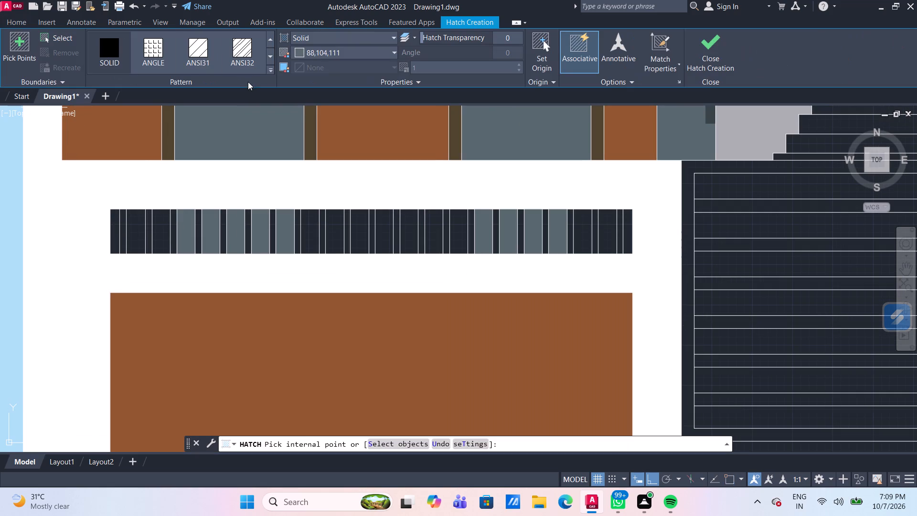
click(369, 51)
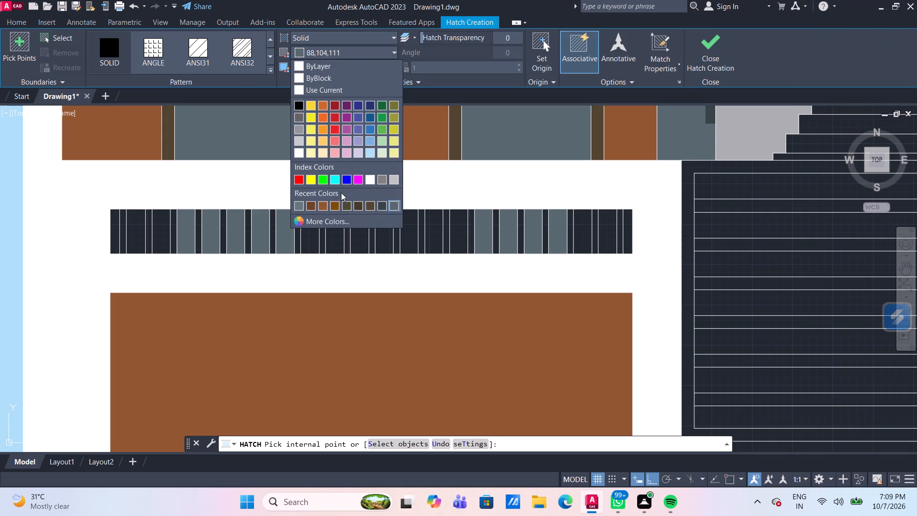
click(322, 210)
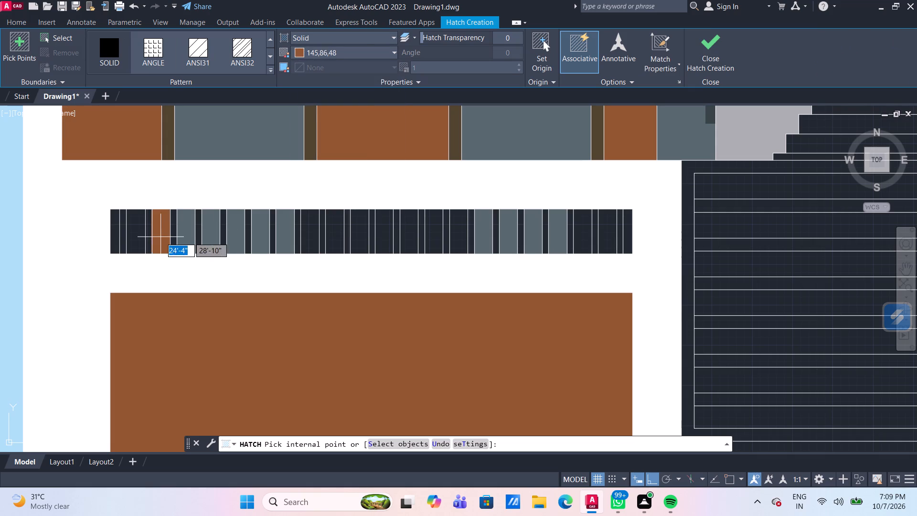
click(135, 226)
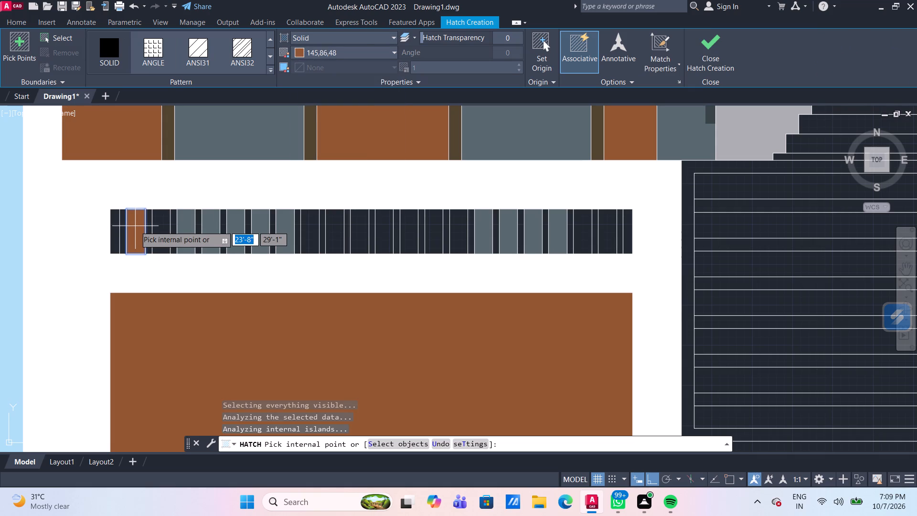
click(115, 225)
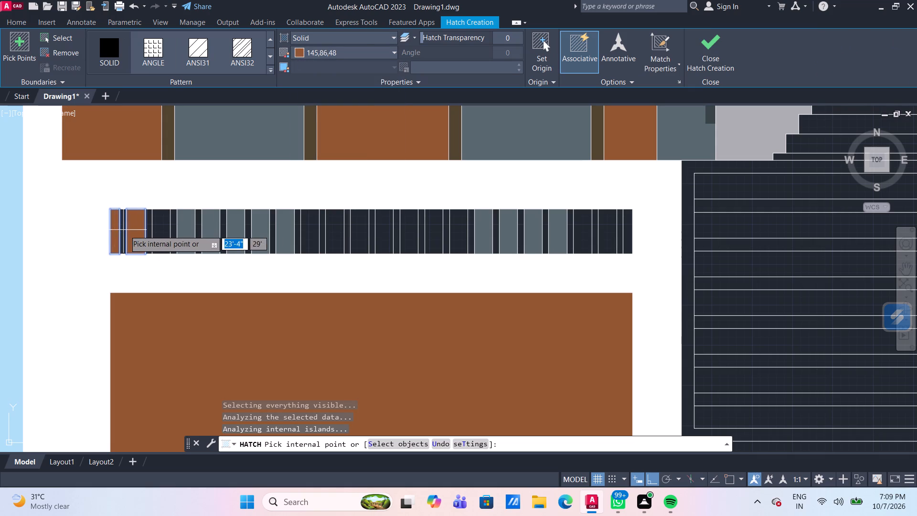
click(157, 232)
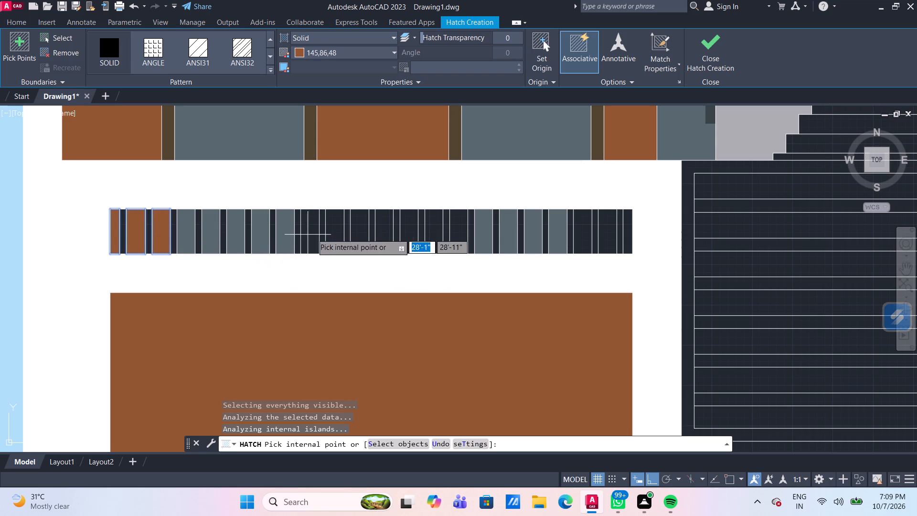
Fill the five wider grille gaps between the two doors and the two at the right end with solid 145,86,48, finishing the hatch.
click(335, 233)
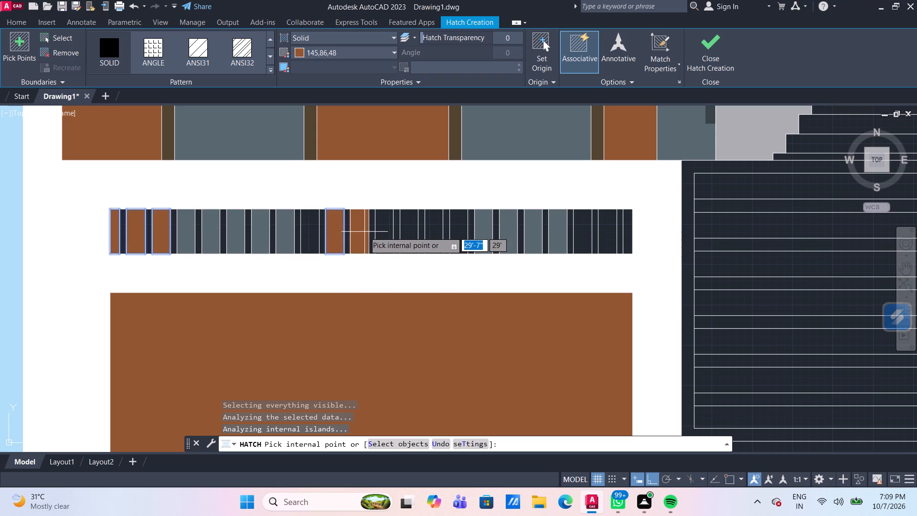
click(364, 231)
click(386, 235)
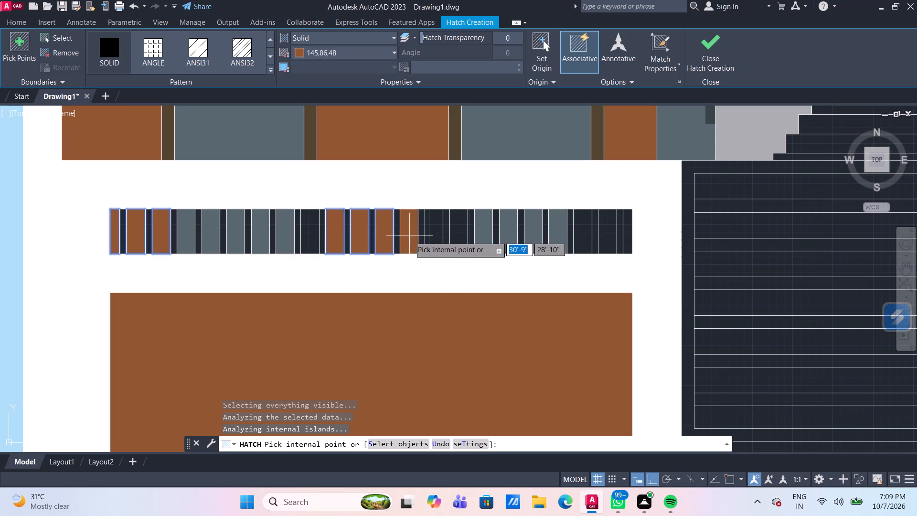
click(409, 236)
click(437, 235)
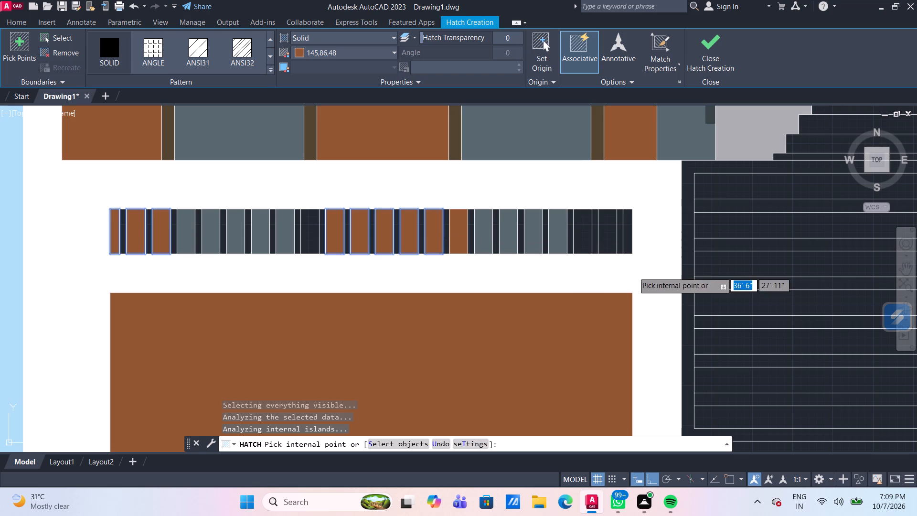
click(608, 244)
click(627, 241)
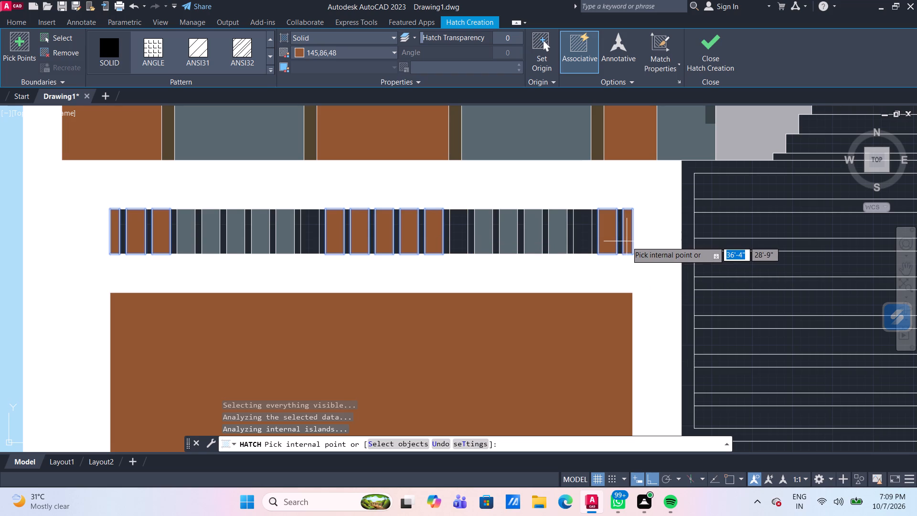
scroll(547, 341, down, 1)
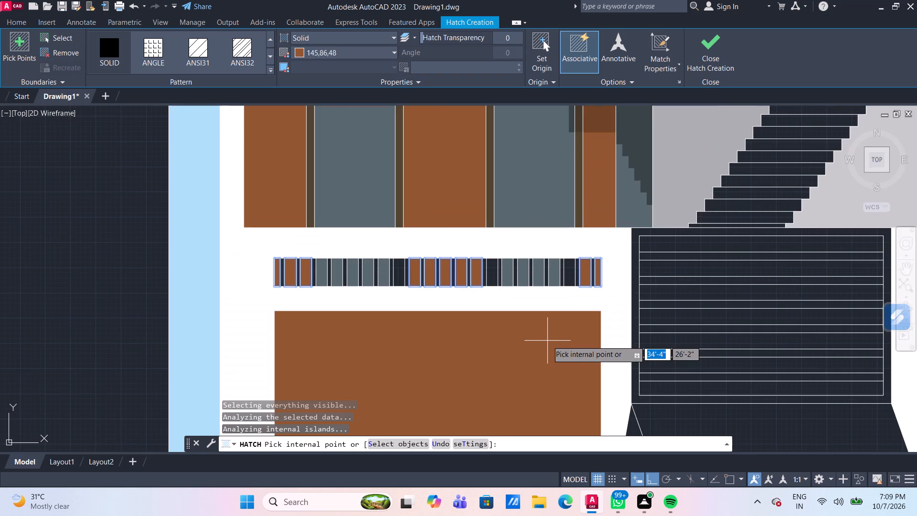
scroll(544, 346, down, 2)
scroll(468, 156, up, 1)
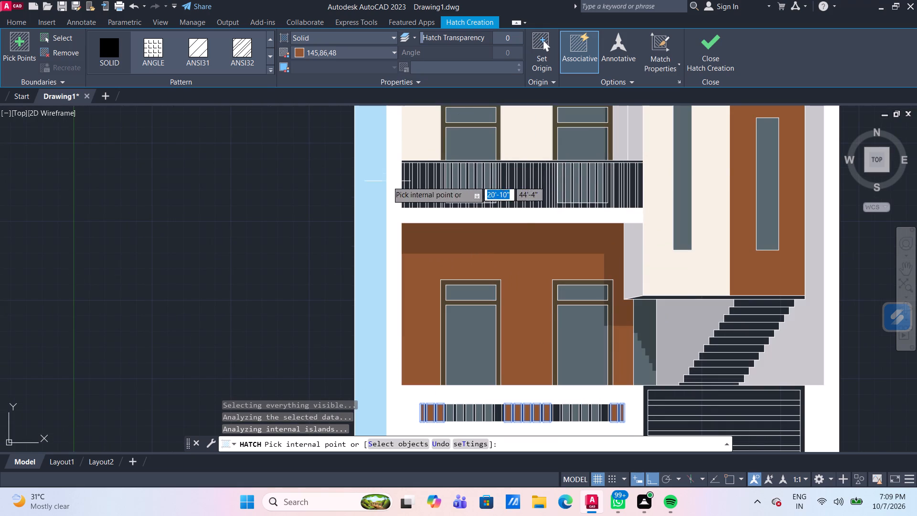
scroll(532, 287, down, 2)
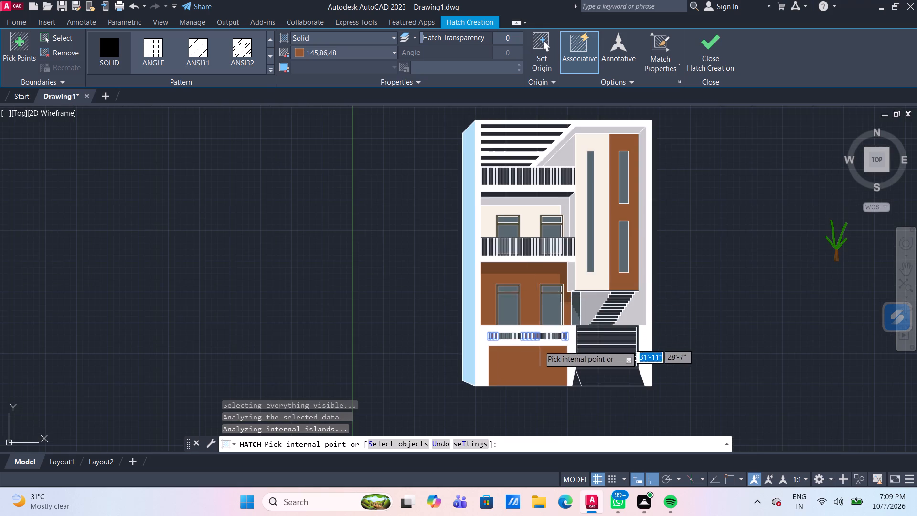
scroll(538, 352, up, 3)
key(Escape)
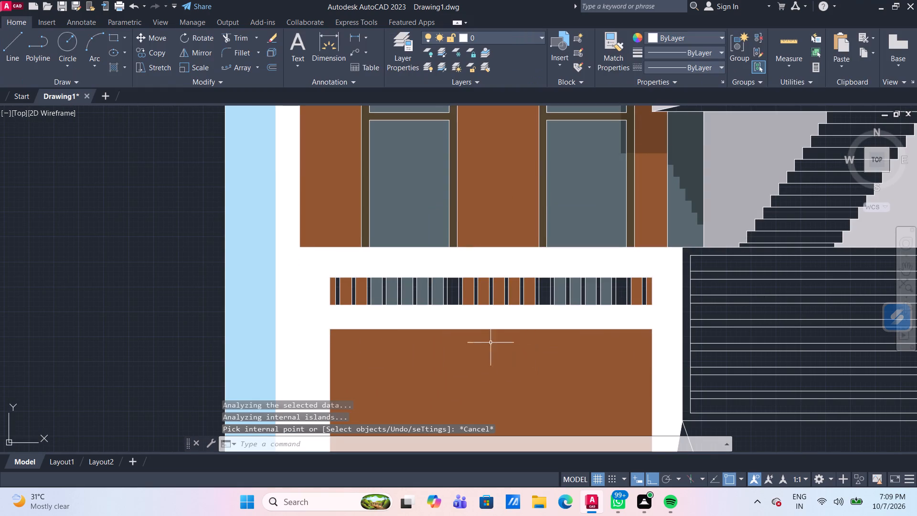
Check the door frame's hatch colour and fill the three remaining wider grille gaps beneath the frames with solid 81,68,47.
scroll(490, 322, up, 1)
scroll(348, 279, up, 1)
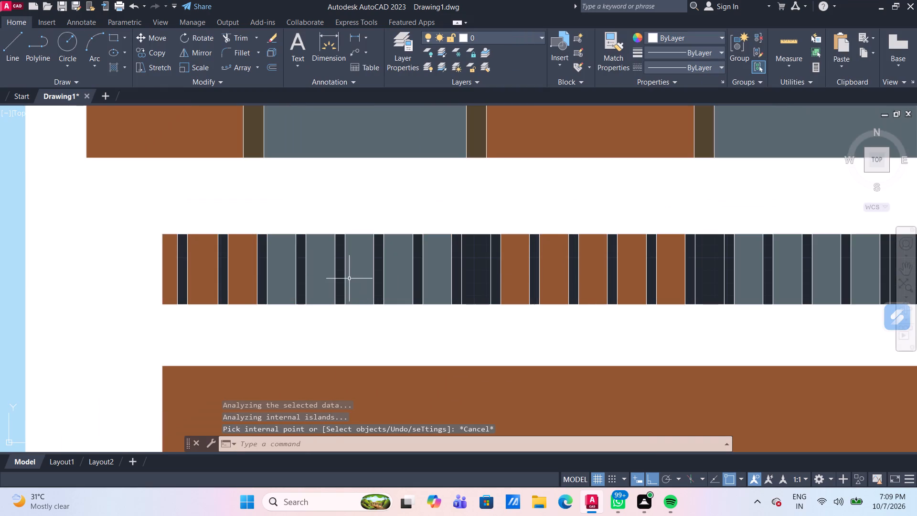
middle_drag(345, 277, 305, 267)
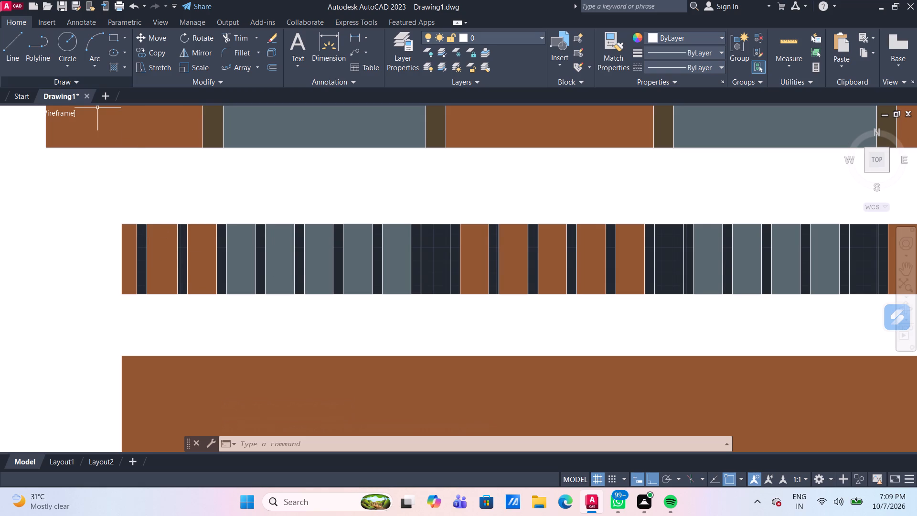
click(210, 117)
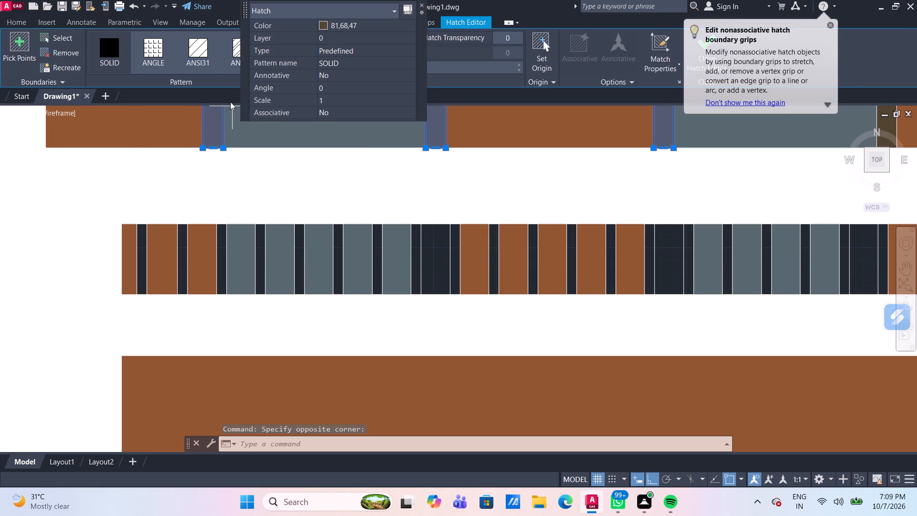
key(Escape)
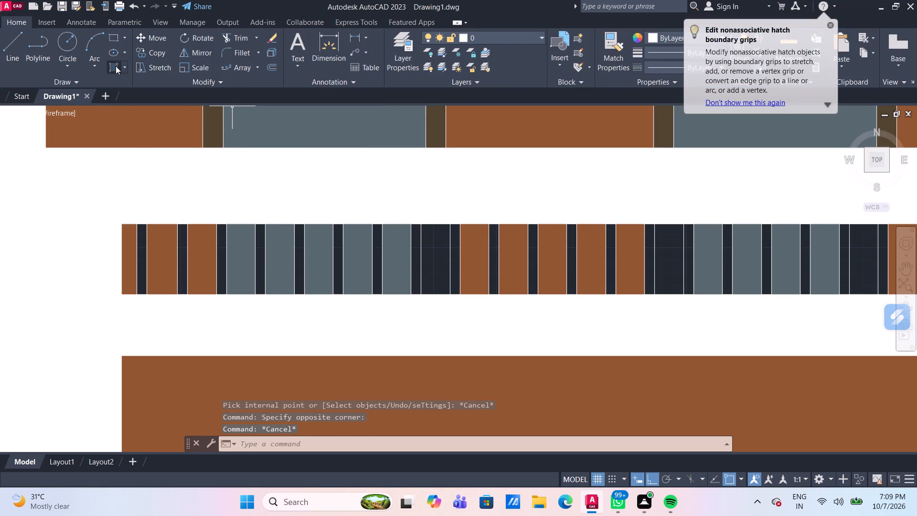
click(115, 66)
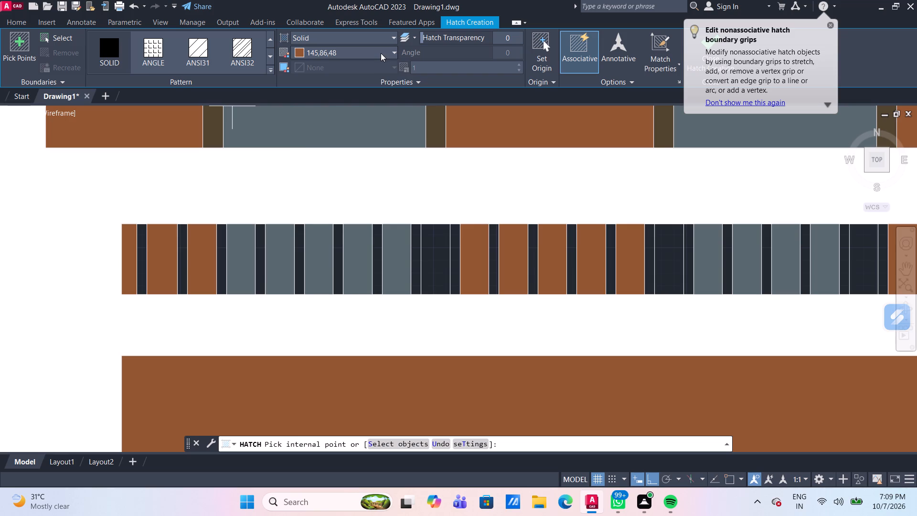
click(381, 53)
click(371, 207)
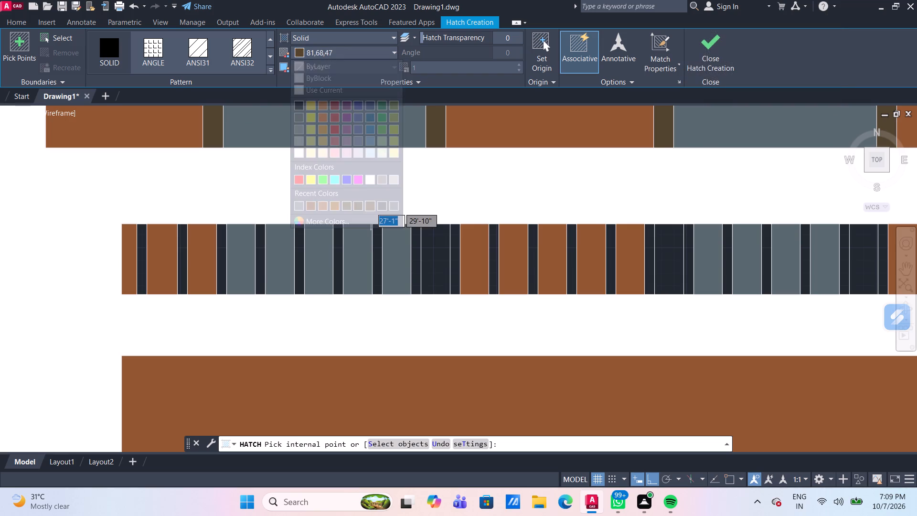
click(438, 255)
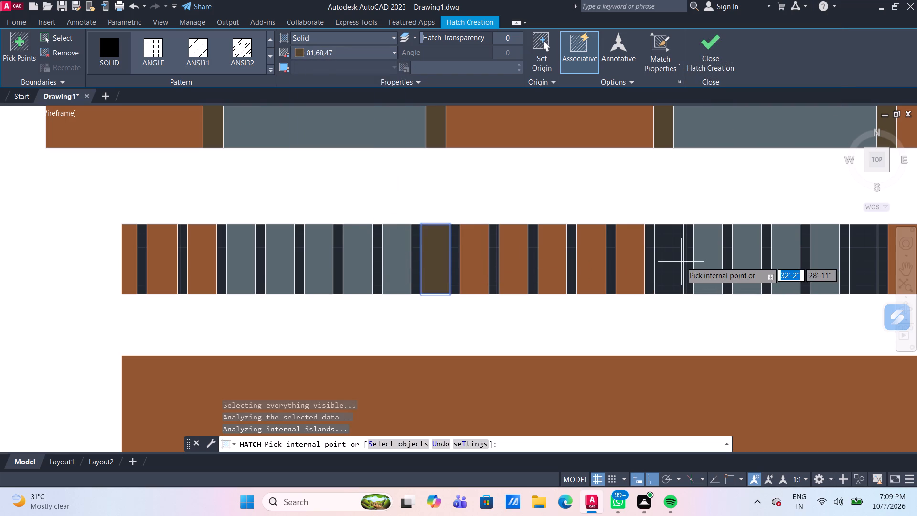
click(674, 262)
scroll(674, 262, down, 2)
scroll(749, 275, up, 2)
drag(739, 247, 739, 248)
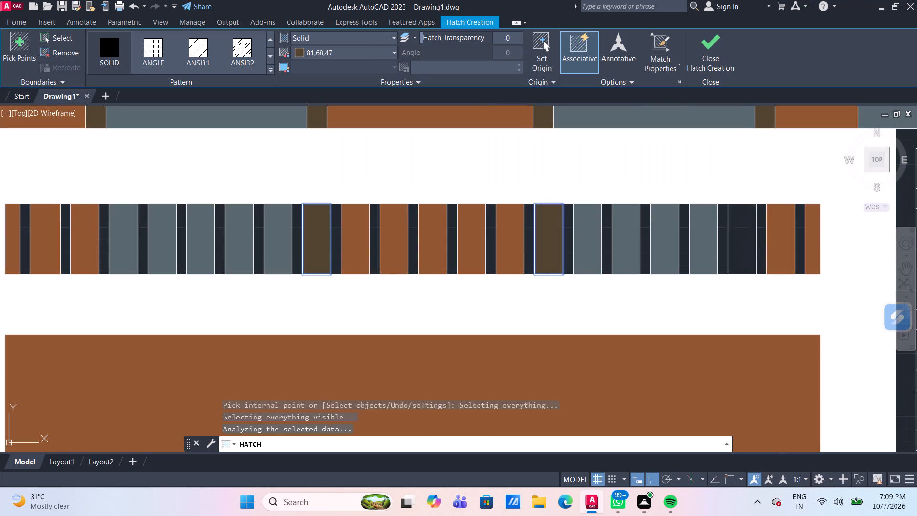
drag(739, 248, 739, 252)
key(Escape)
Check the right-hand middle-floor door frame's hatch colour and fill the balcony railing gap over its right jamb with solid 81,68,47.
scroll(686, 269, down, 3)
middle_drag(690, 313, 652, 306)
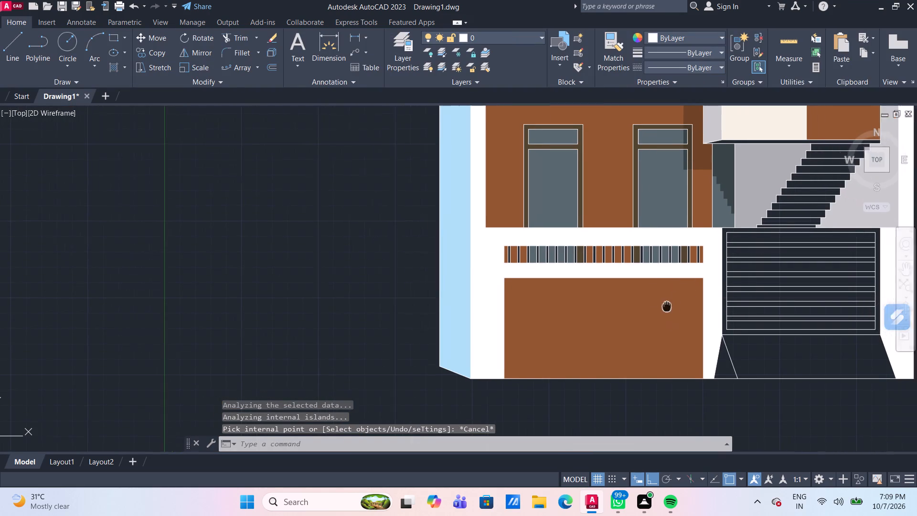
middle_drag(652, 306, 561, 323)
scroll(392, 289, up, 3)
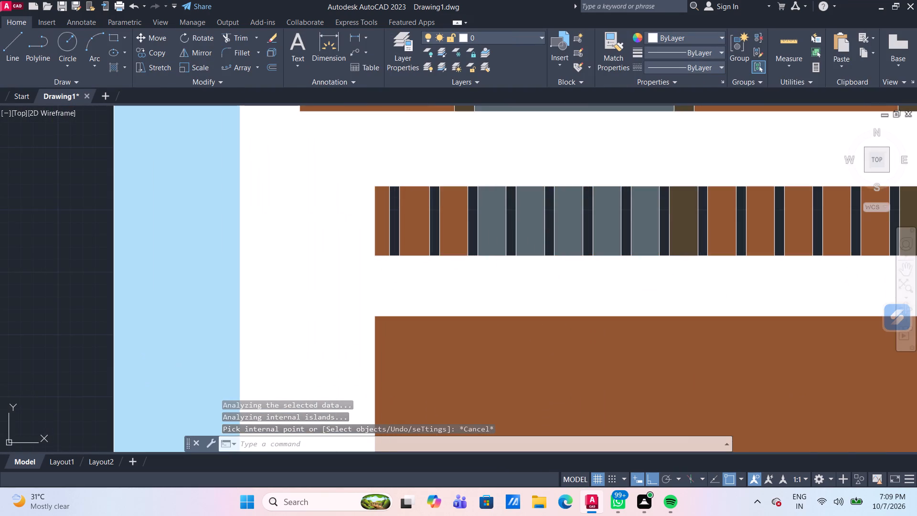
scroll(507, 283, down, 5)
scroll(580, 172, up, 5)
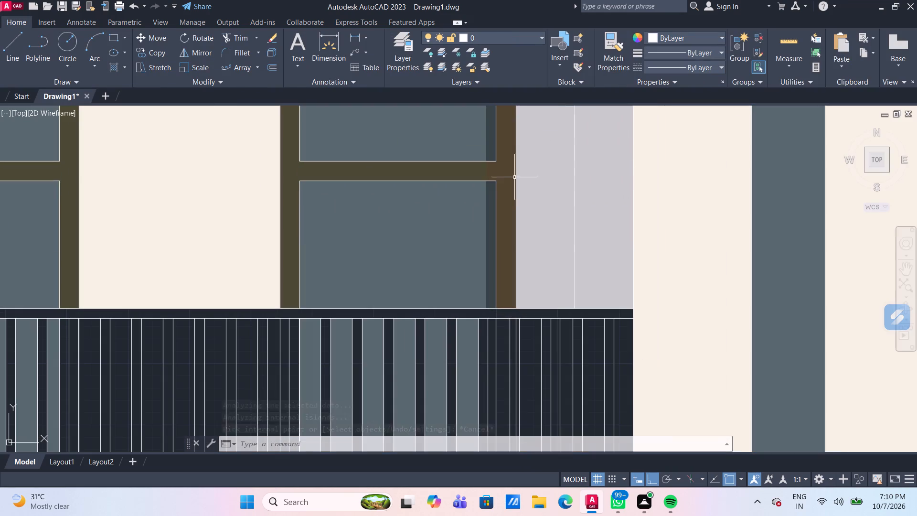
click(503, 229)
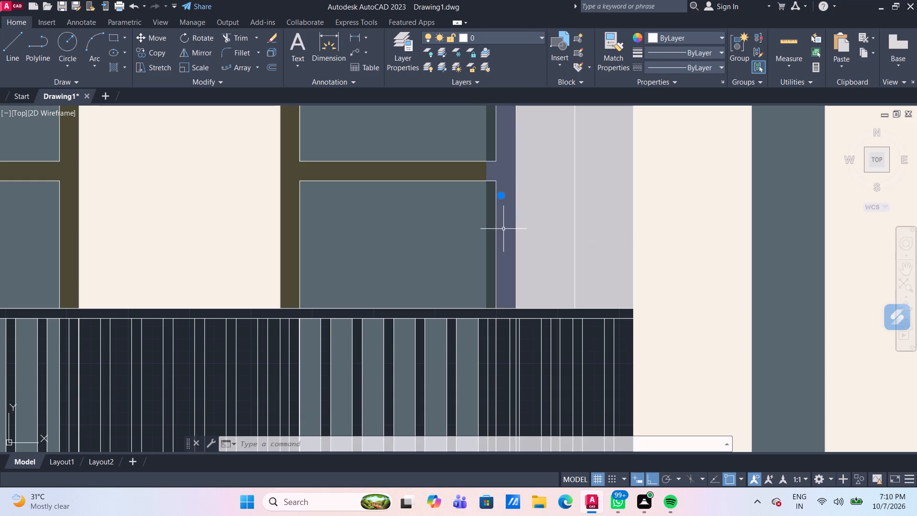
key(Escape)
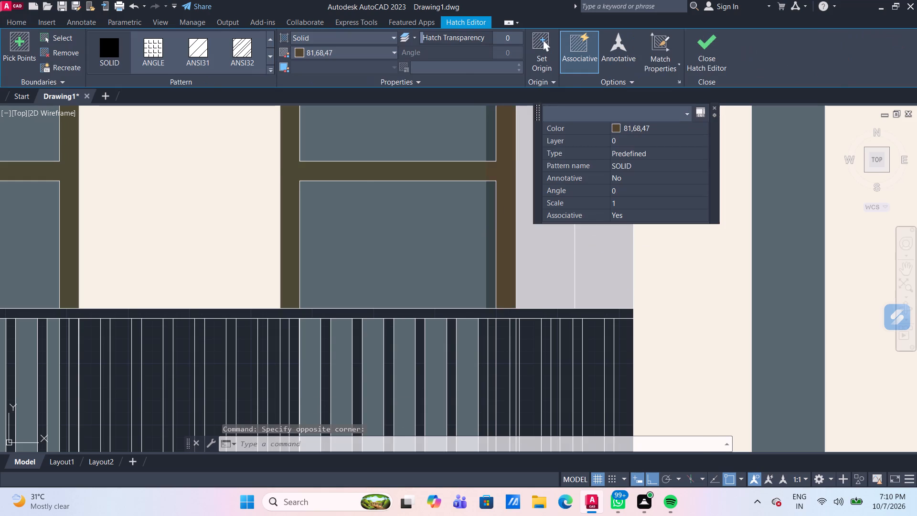
scroll(503, 229, down, 1)
middle_drag(501, 312, 500, 267)
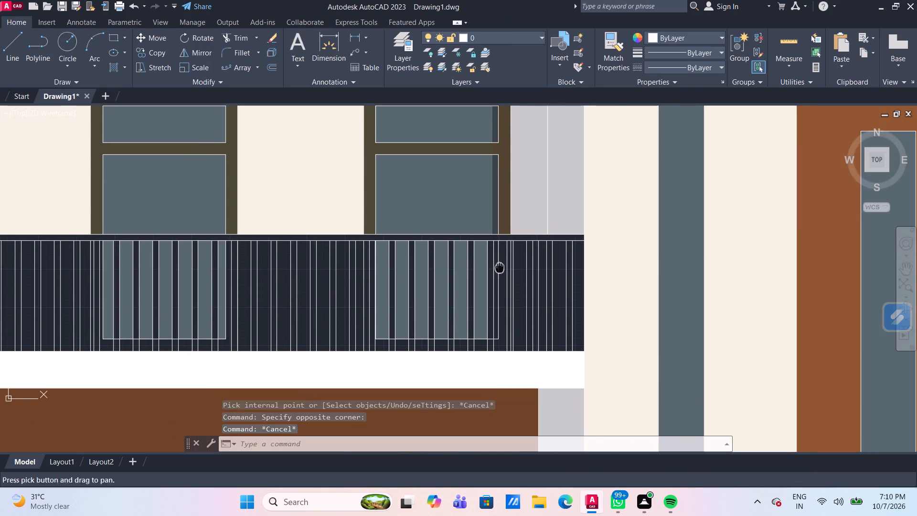
scroll(500, 270, up, 2)
middle_drag(500, 270, 498, 237)
scroll(498, 237, down, 1)
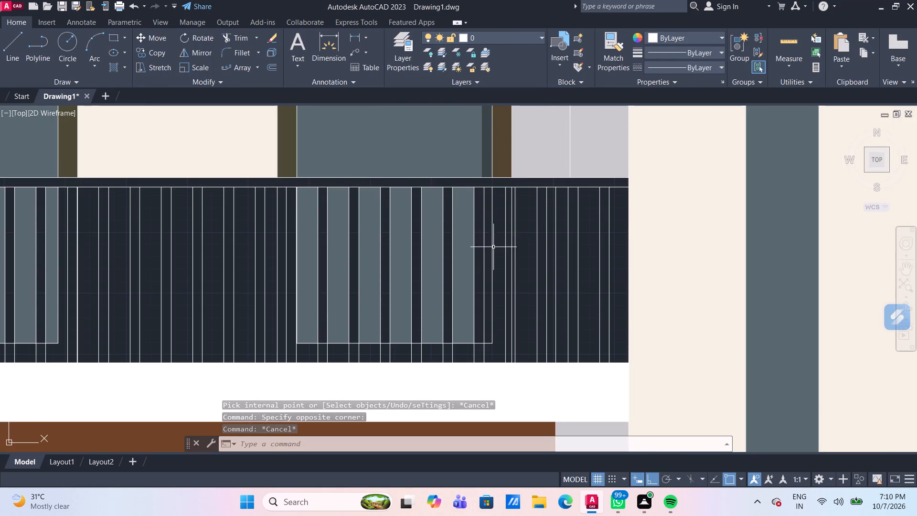
click(111, 67)
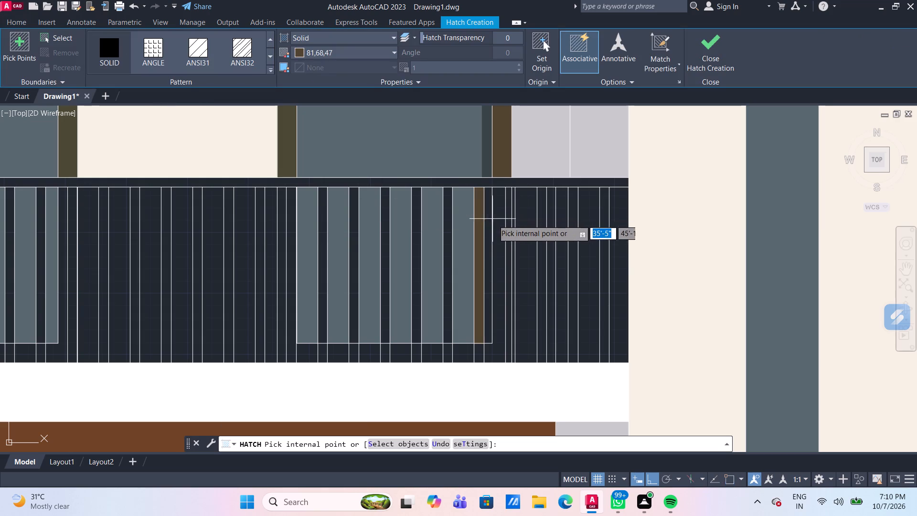
click(500, 257)
key(Escape)
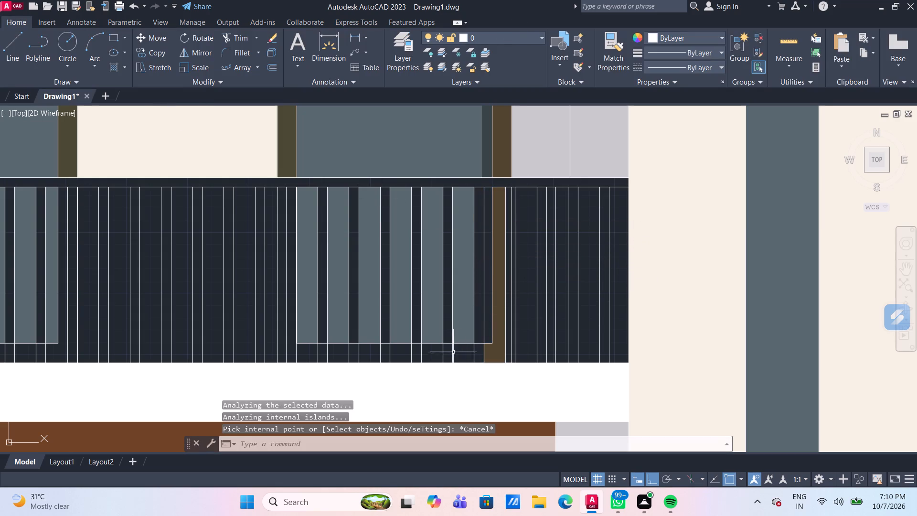
Check the middle-floor door frame's hatch colour and fill the railing gap over the right-hand door's left jamb with solid 75,73,52.
middle_drag(434, 360, 460, 311)
scroll(460, 311, down, 1)
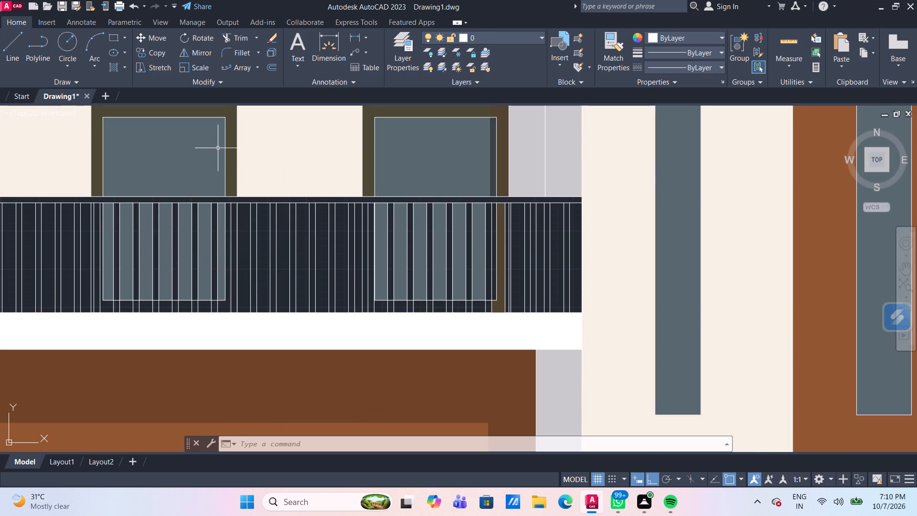
click(232, 146)
key(Escape)
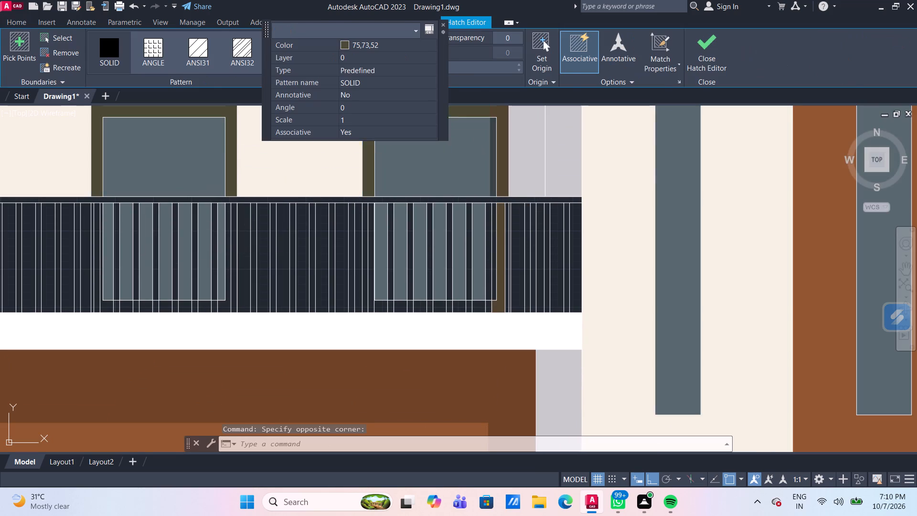
click(111, 71)
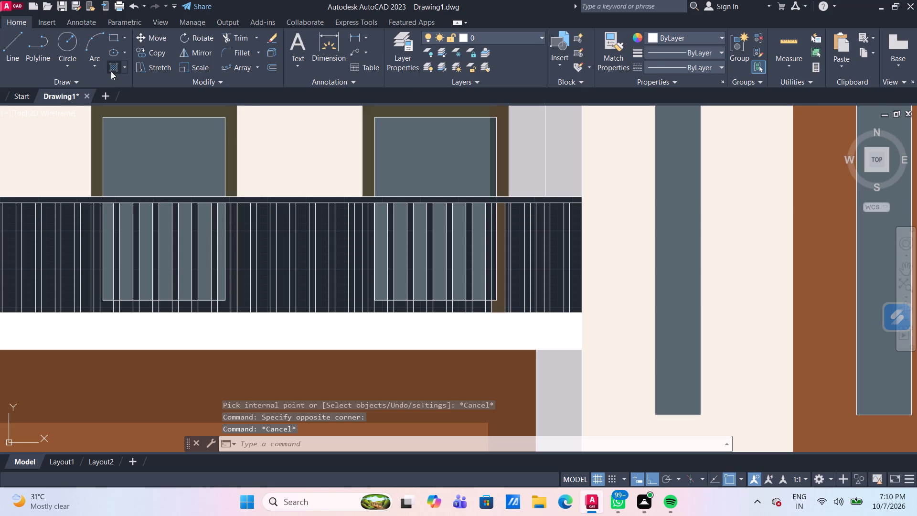
click(386, 51)
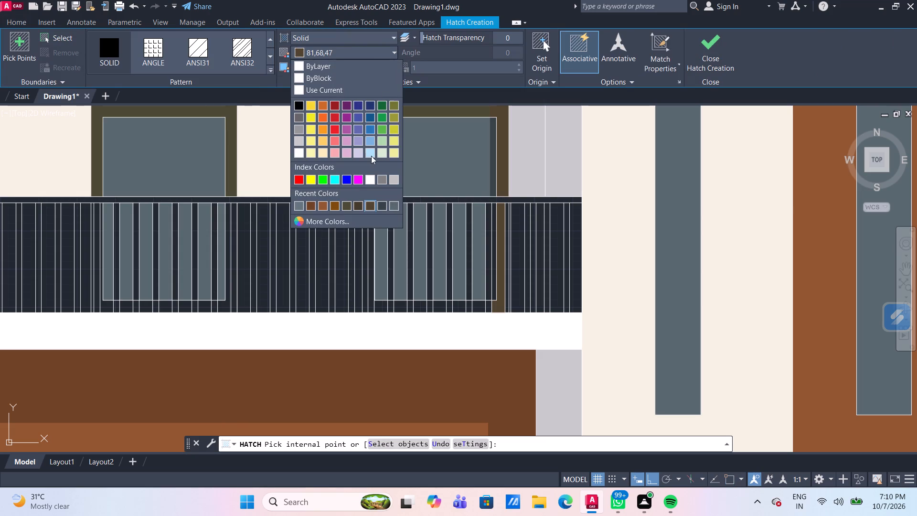
click(347, 205)
scroll(369, 241, up, 2)
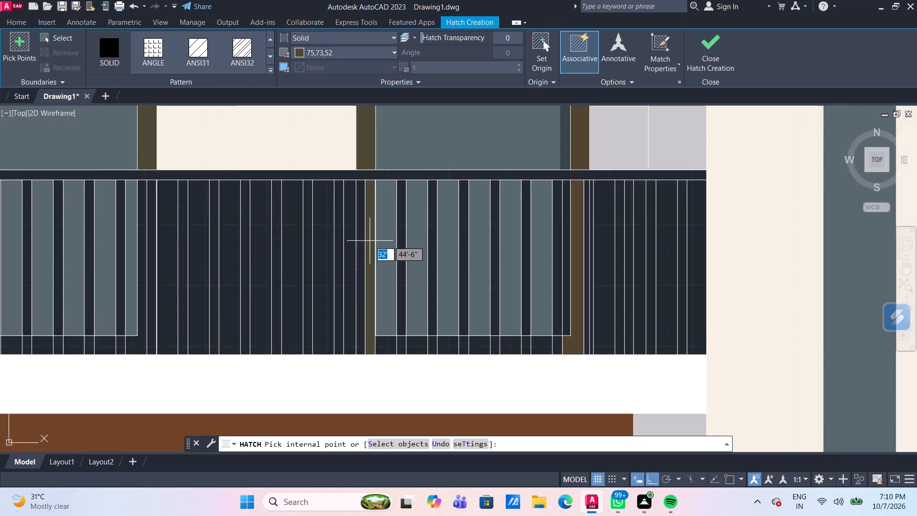
scroll(368, 206, down, 1)
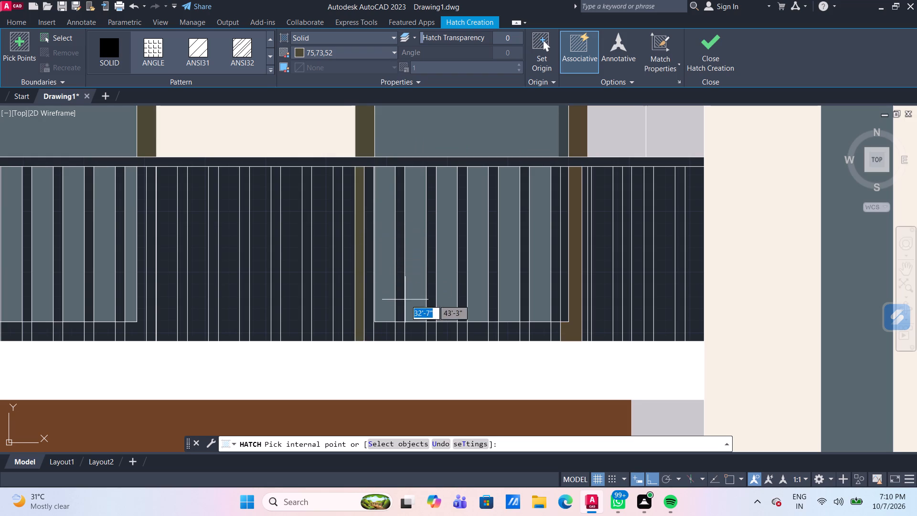
scroll(366, 171, up, 2)
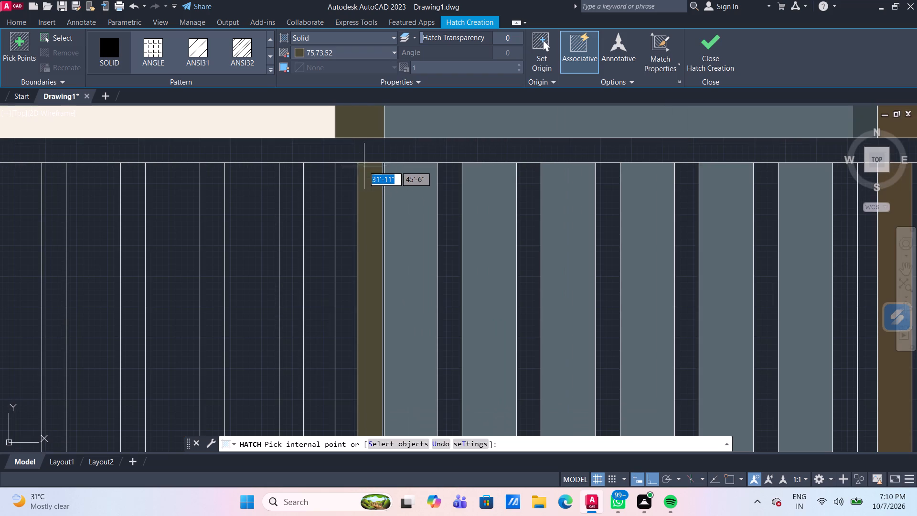
click(346, 190)
Fill the six wider railing gaps directly beneath the right-hand balcony door's glass with the same solid 75,73,52 hatch.
scroll(346, 190, down, 2)
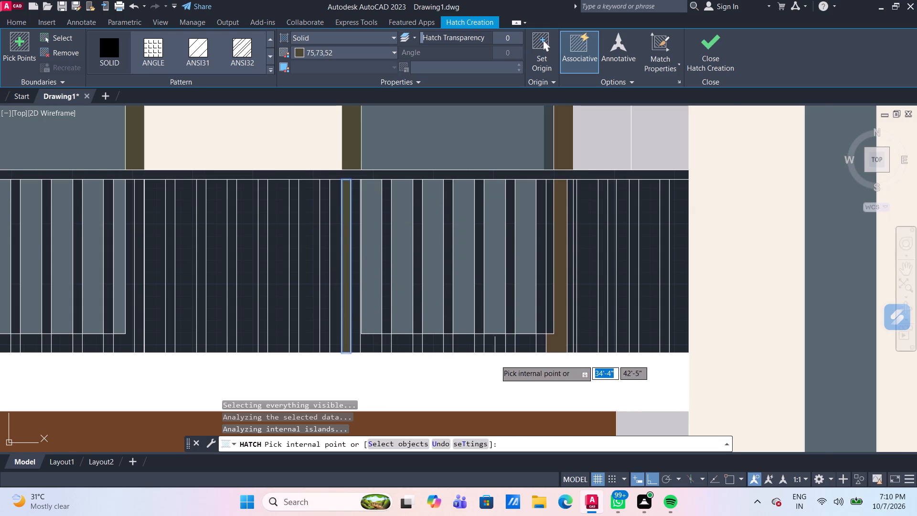
scroll(496, 355, down, 1)
middle_drag(518, 339, 476, 264)
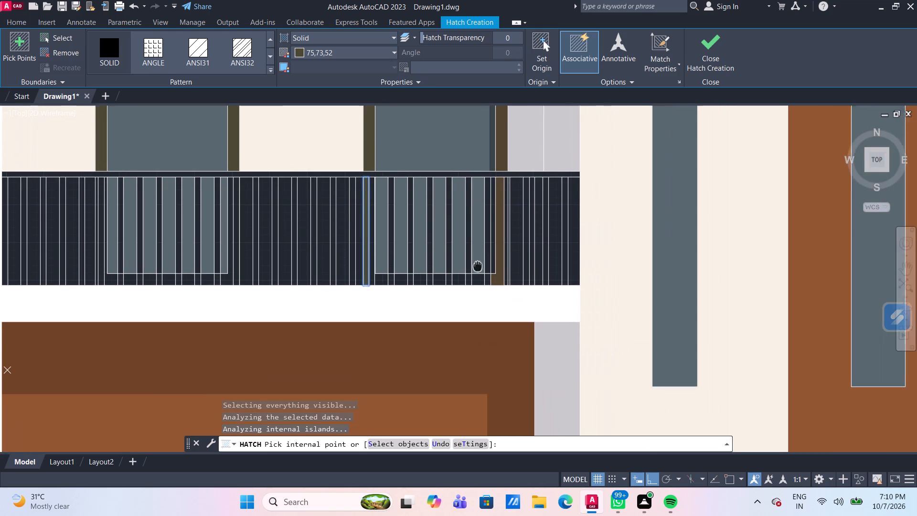
middle_drag(476, 264, 476, 263)
scroll(480, 279, up, 2)
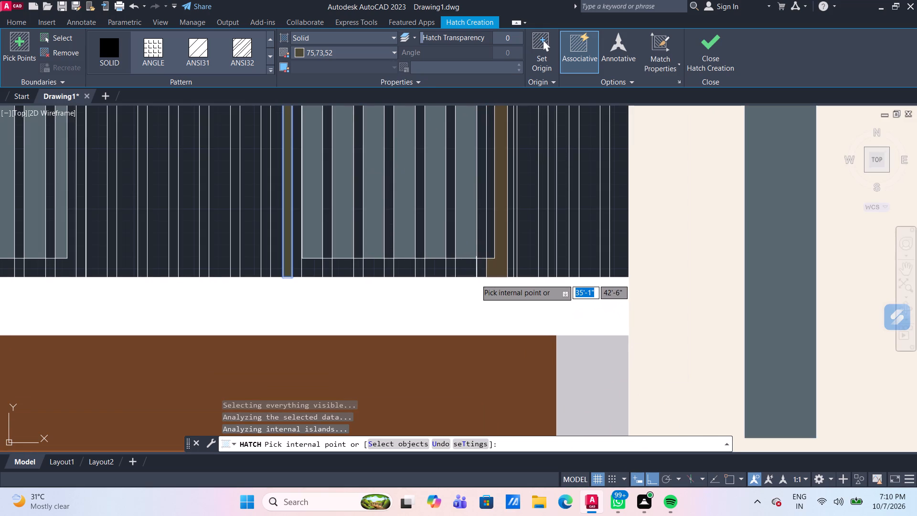
scroll(475, 273, up, 1)
click(465, 269)
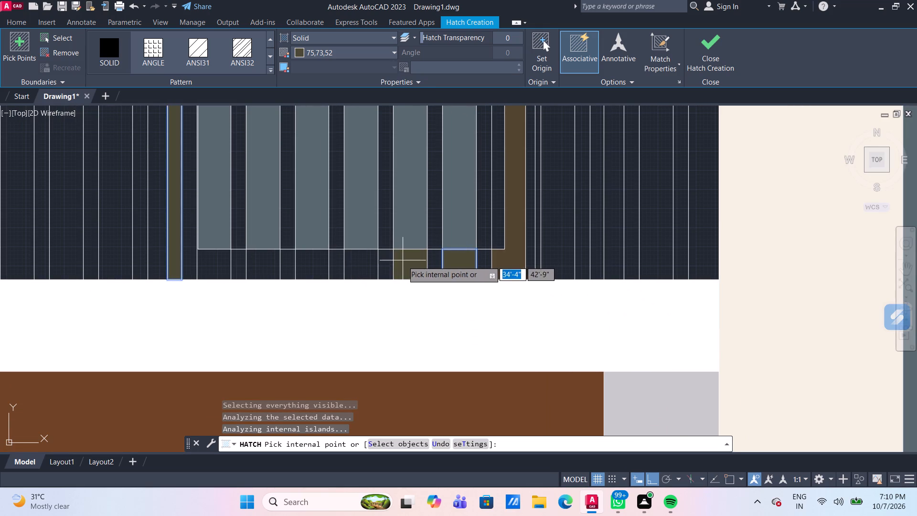
click(403, 261)
click(365, 263)
click(316, 262)
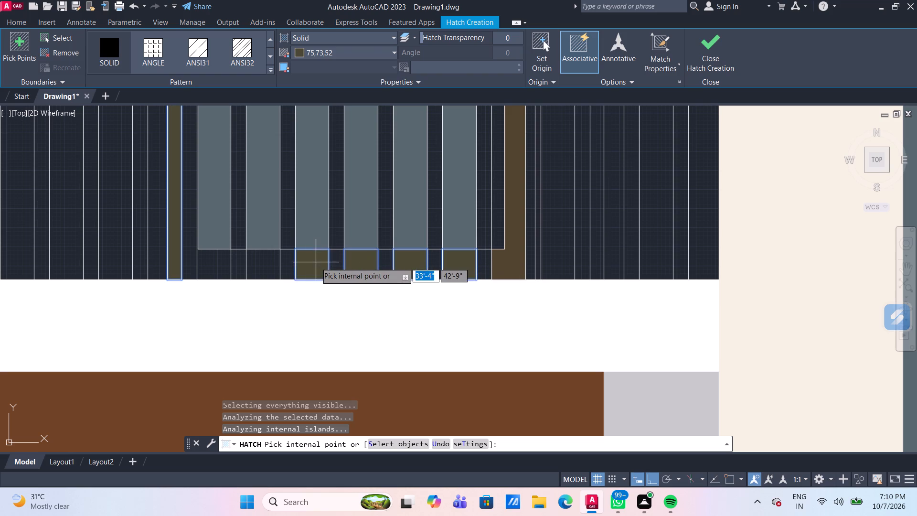
click(268, 266)
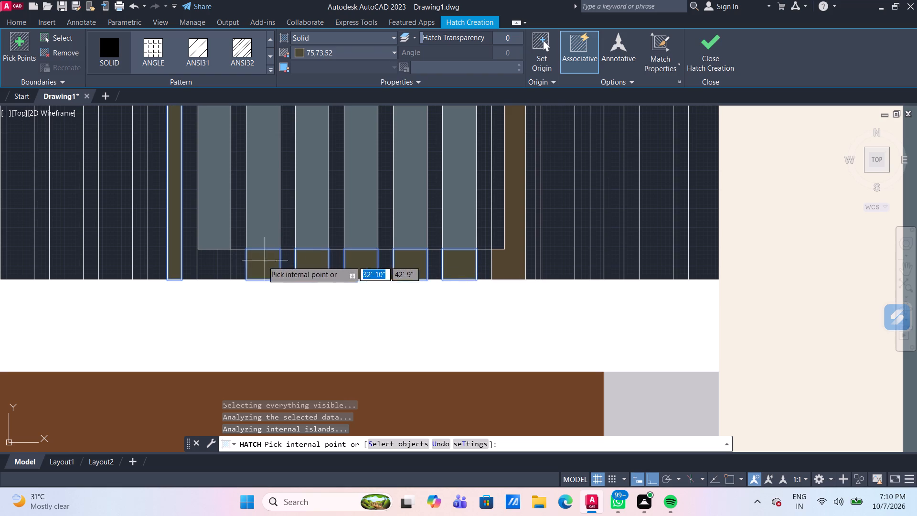
click(212, 262)
Fill the two railing gaps over the left-hand balcony door's left jamb, including its bottom corner, with solid 75,73,52.
scroll(237, 237, down, 1)
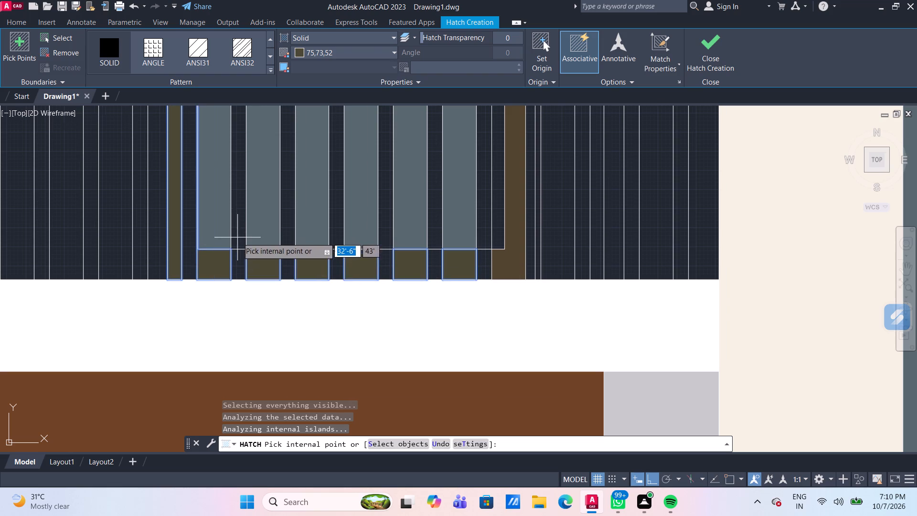
scroll(237, 237, down, 2)
scroll(20, 226, up, 2)
middle_drag(18, 223, 73, 234)
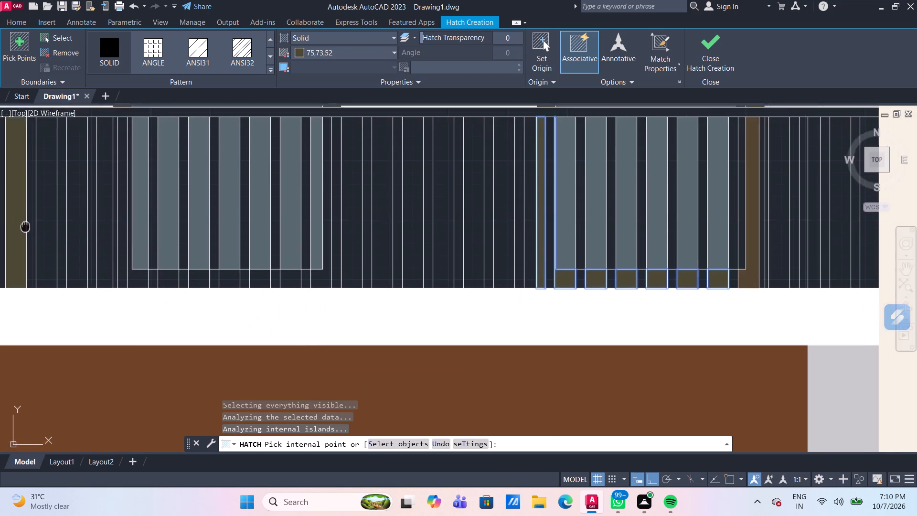
middle_drag(73, 234, 161, 254)
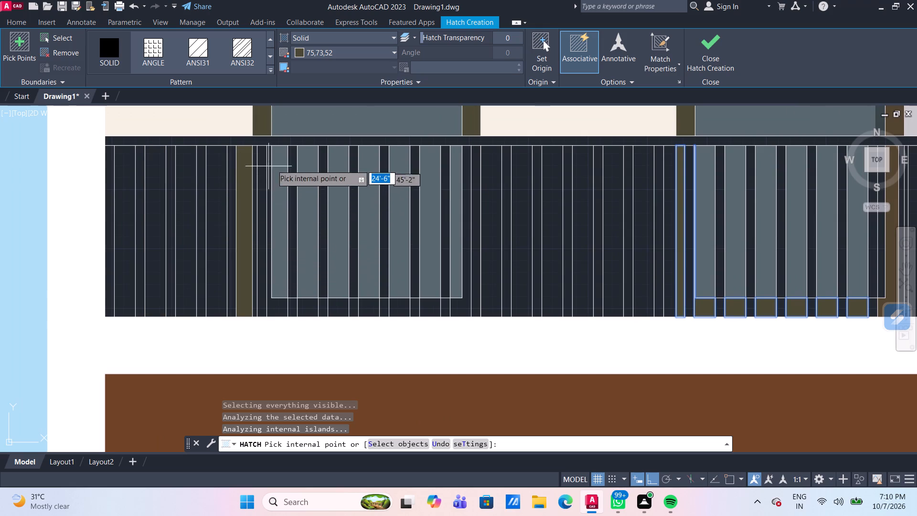
scroll(270, 152, up, 2)
scroll(262, 156, down, 1)
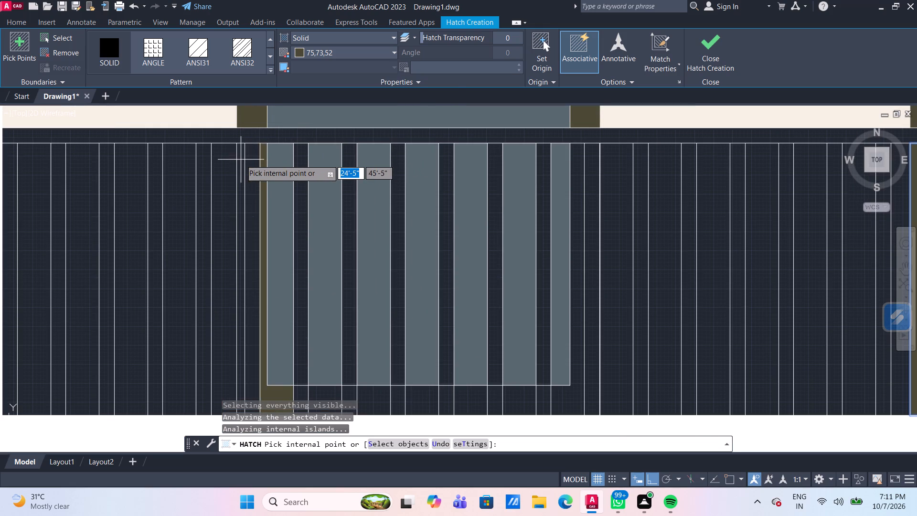
click(239, 157)
scroll(245, 176, down, 2)
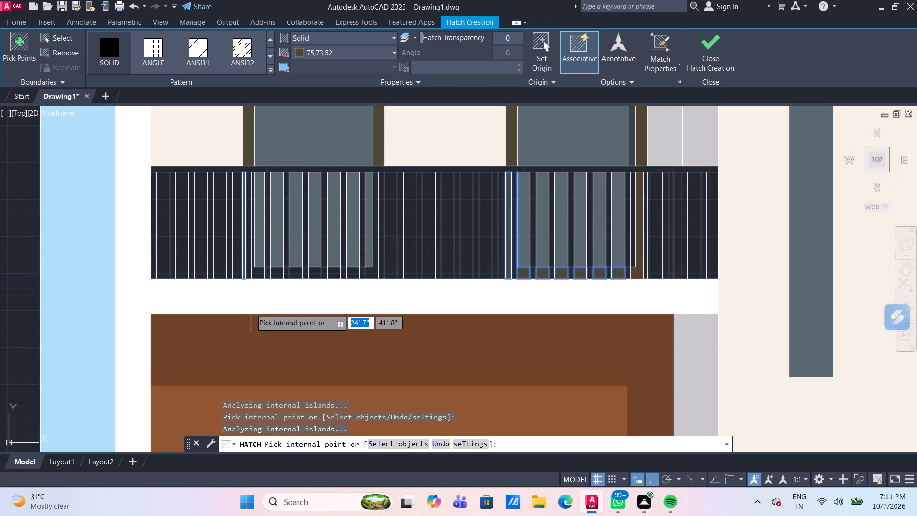
scroll(246, 266, up, 2)
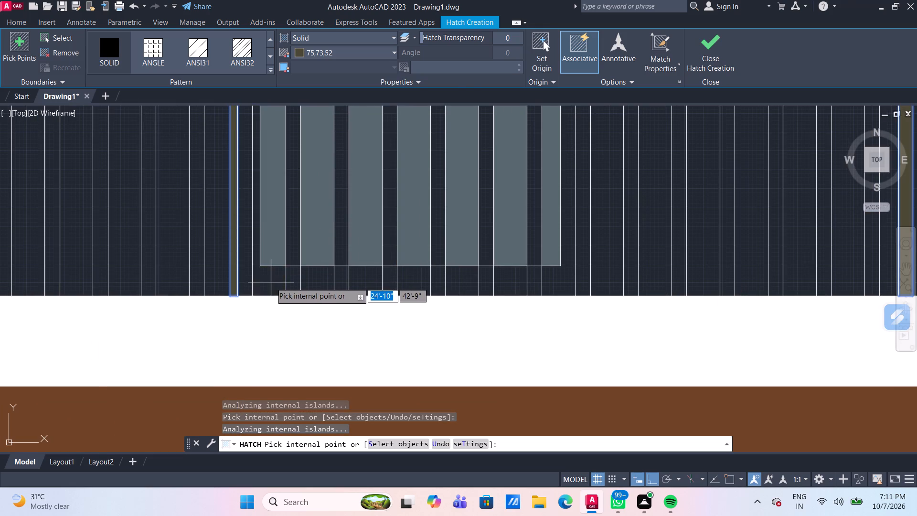
scroll(271, 282, down, 1)
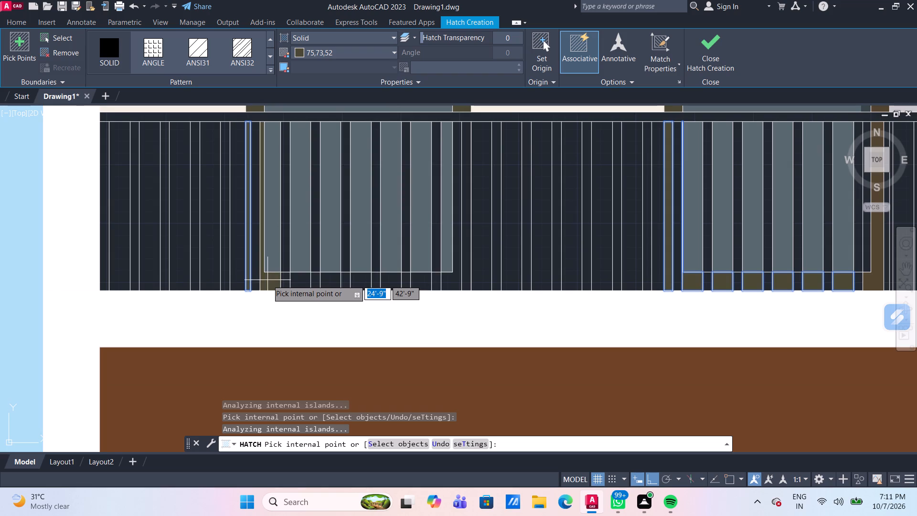
click(267, 280)
Fill the railing gap over the left-hand balcony door's right jamb and the thin sliver at its outer edge with solid 75,73,52.
scroll(480, 248, down, 1)
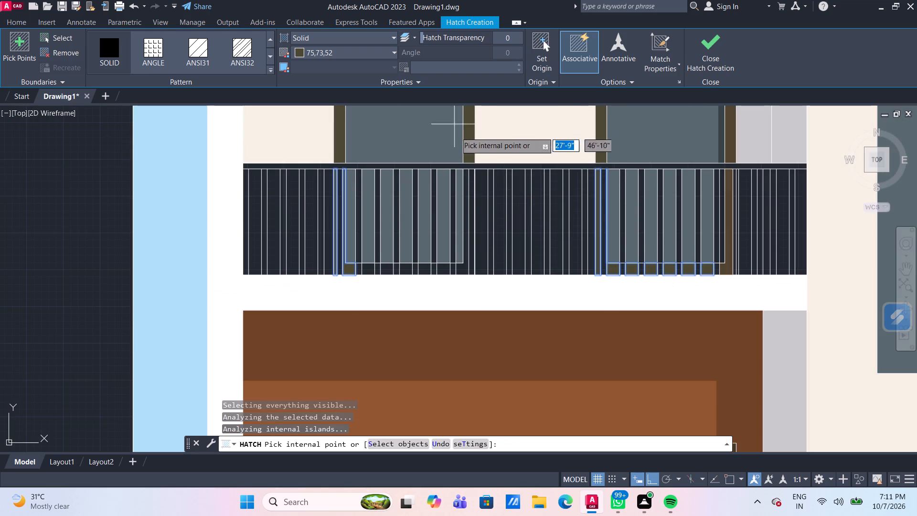
scroll(472, 182, up, 2)
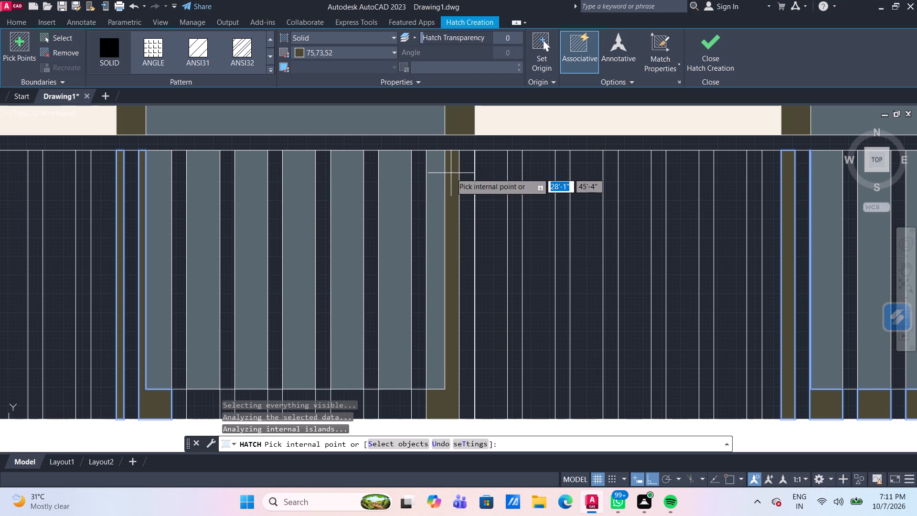
click(451, 173)
scroll(478, 178, up, 2)
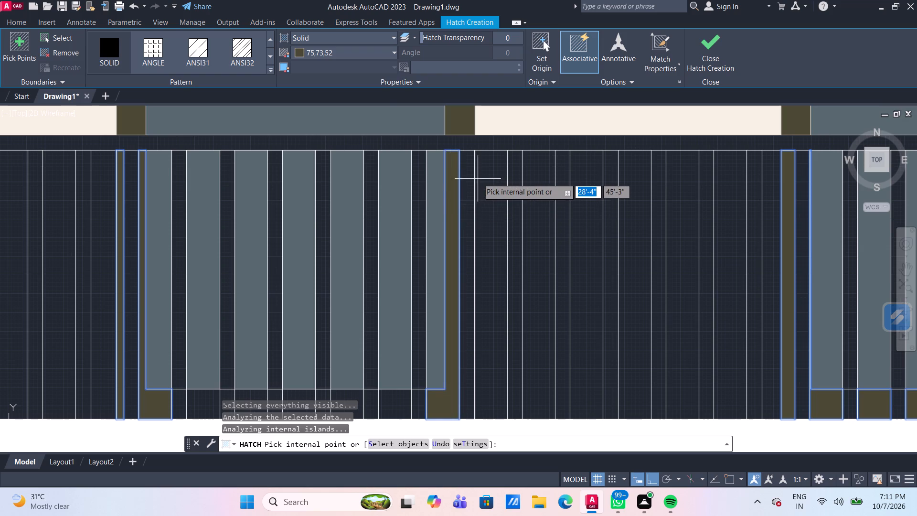
scroll(481, 176, up, 1)
middle_drag(470, 145, 466, 292)
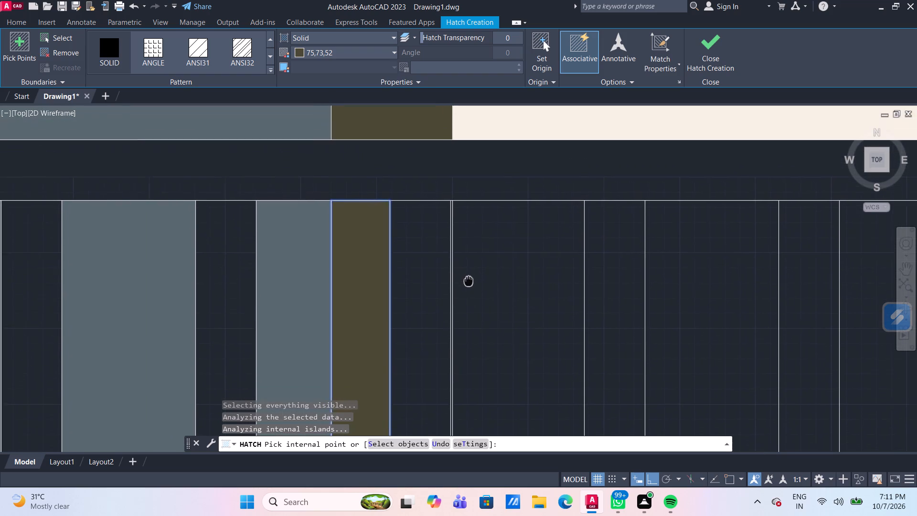
middle_drag(466, 292, 463, 304)
scroll(449, 247, up, 3)
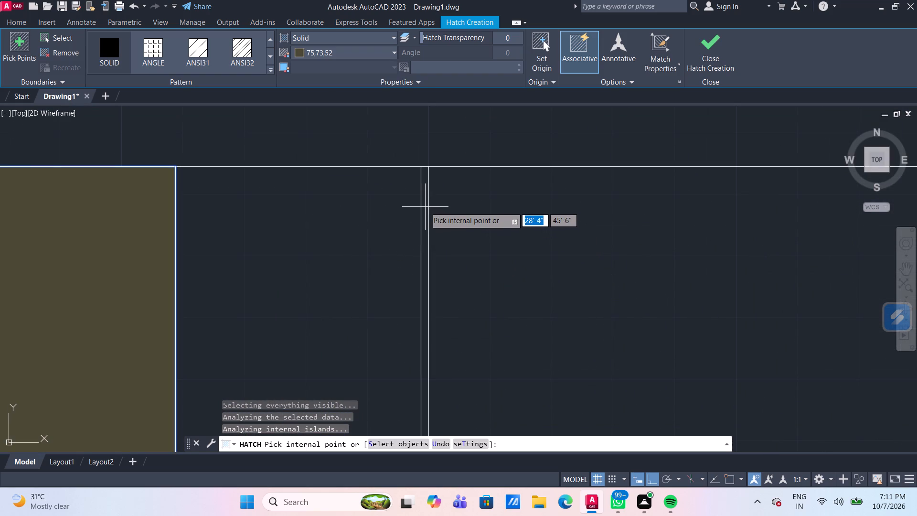
click(425, 207)
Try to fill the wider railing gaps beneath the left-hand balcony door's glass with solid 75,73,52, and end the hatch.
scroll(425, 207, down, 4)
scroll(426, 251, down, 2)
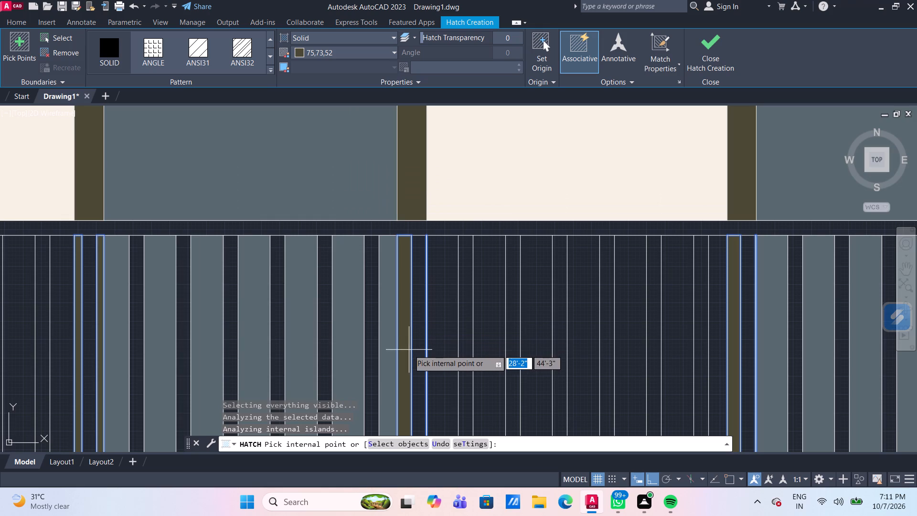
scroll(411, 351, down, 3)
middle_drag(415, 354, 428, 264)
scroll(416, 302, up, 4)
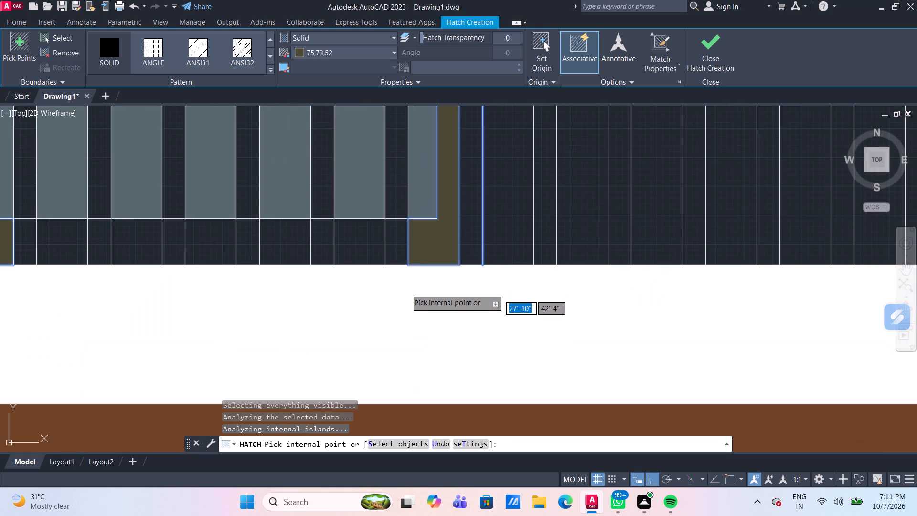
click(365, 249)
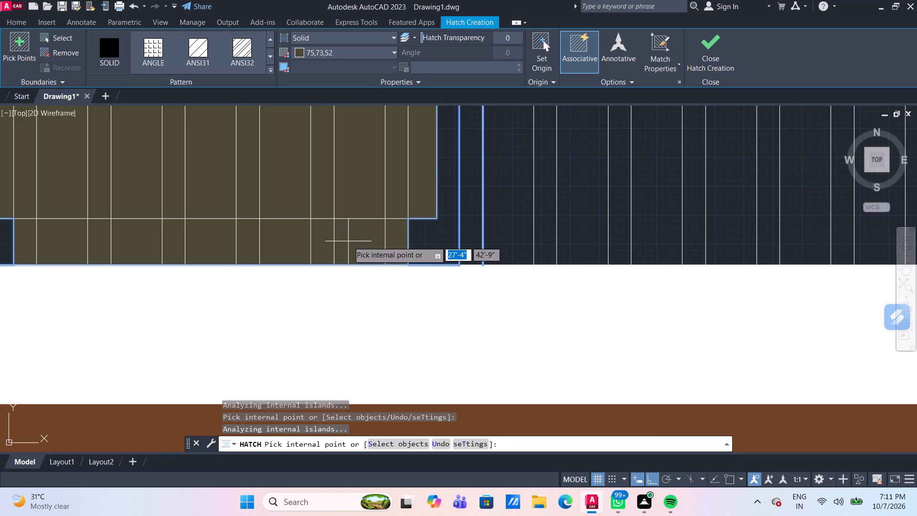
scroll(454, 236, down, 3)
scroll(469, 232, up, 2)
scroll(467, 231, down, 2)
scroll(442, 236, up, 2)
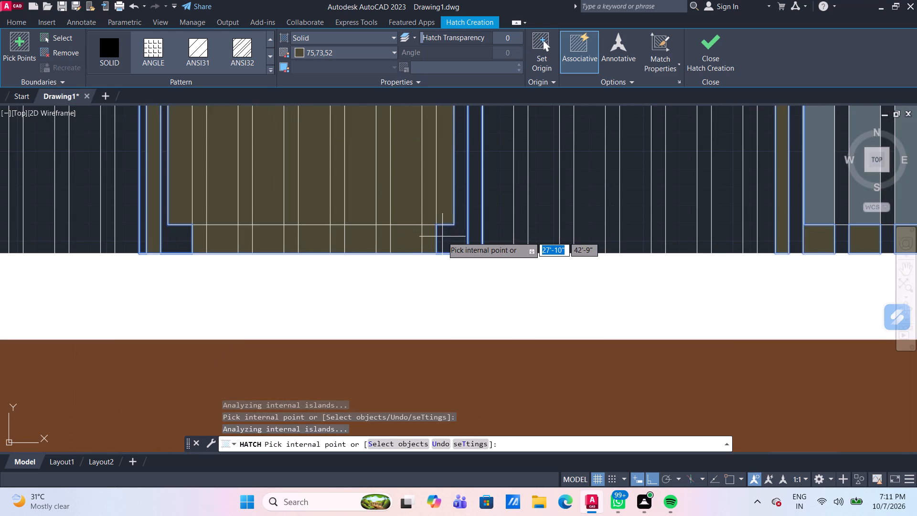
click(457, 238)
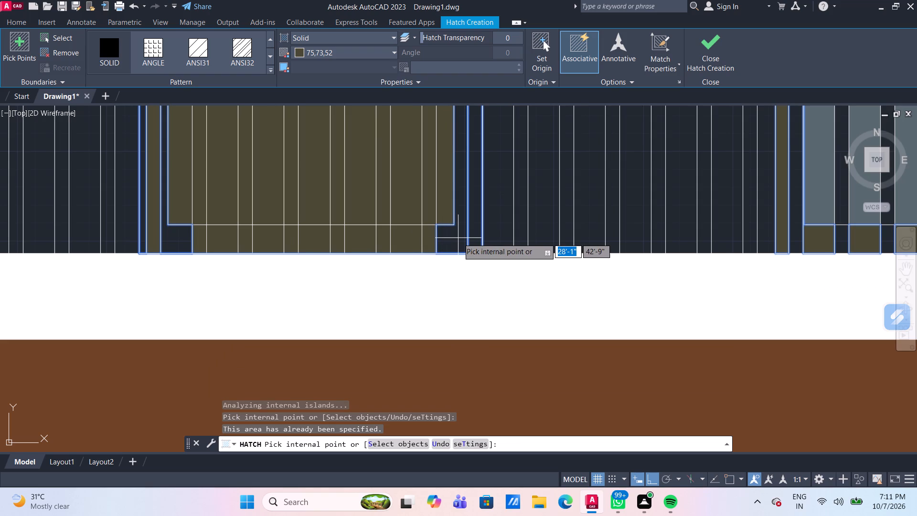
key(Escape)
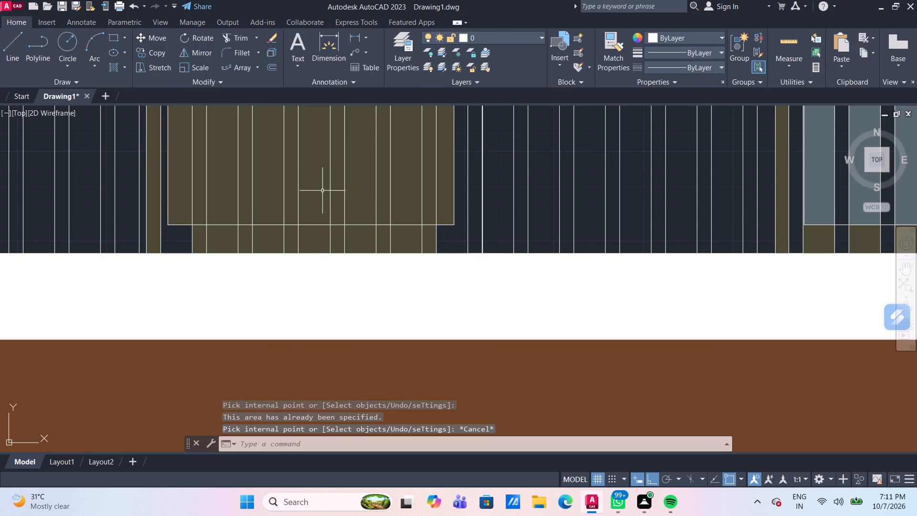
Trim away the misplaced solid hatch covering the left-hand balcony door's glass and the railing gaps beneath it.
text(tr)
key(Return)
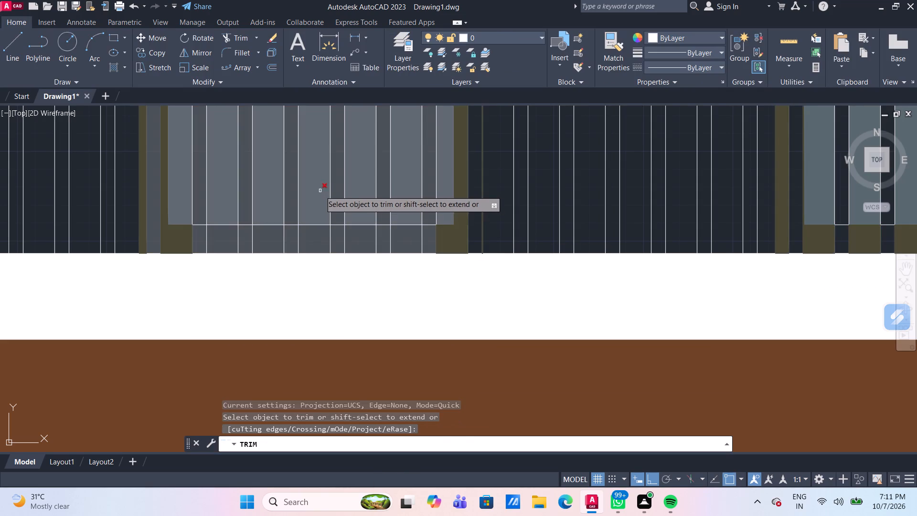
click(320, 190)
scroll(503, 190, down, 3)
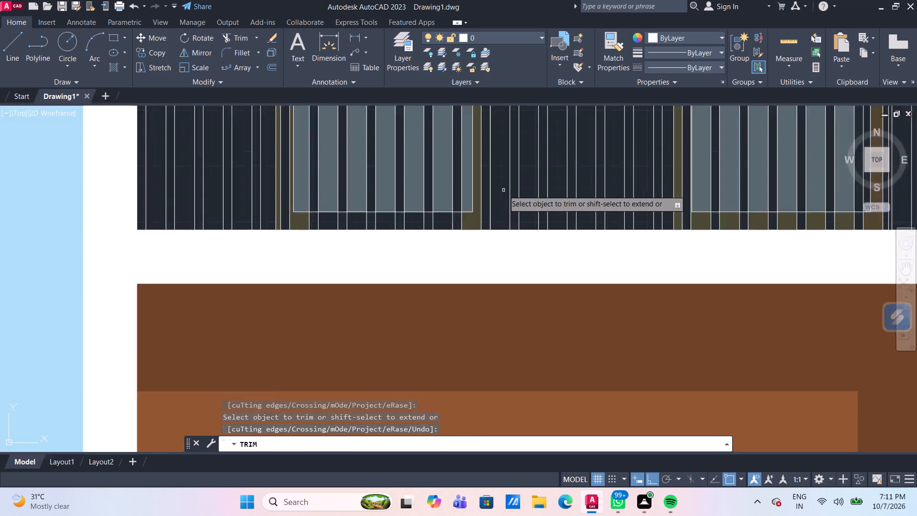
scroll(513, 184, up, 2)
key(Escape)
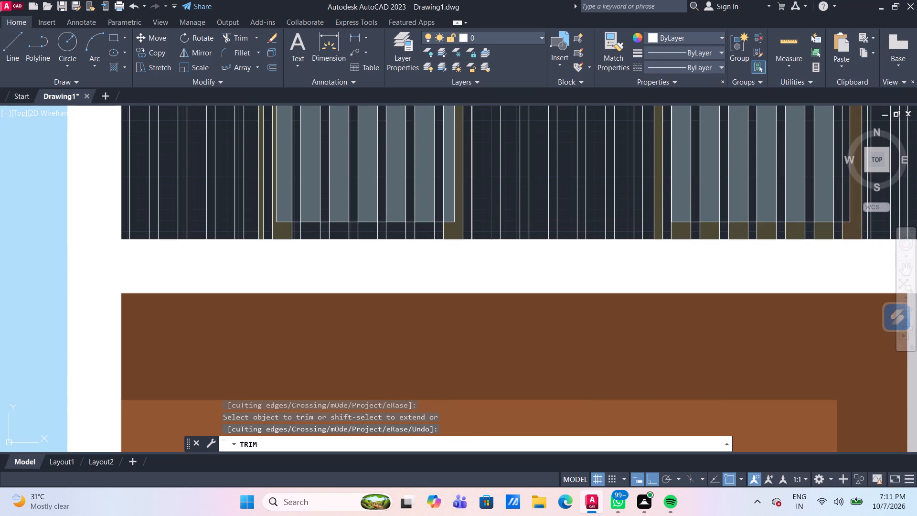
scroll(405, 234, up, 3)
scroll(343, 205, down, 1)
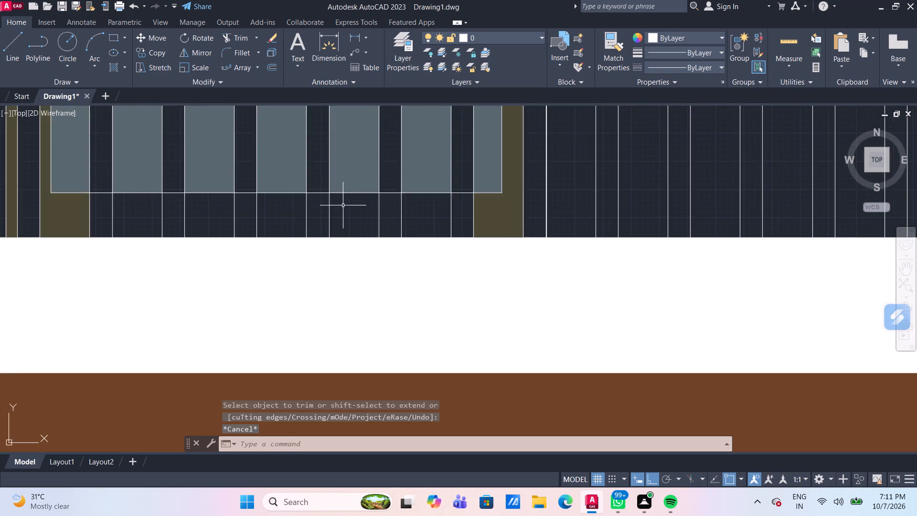
Fill the five wider railing gaps beneath the left-hand balcony door's glass with solid 75,73,52, and end the hatch.
scroll(343, 205, down, 1)
scroll(197, 216, up, 1)
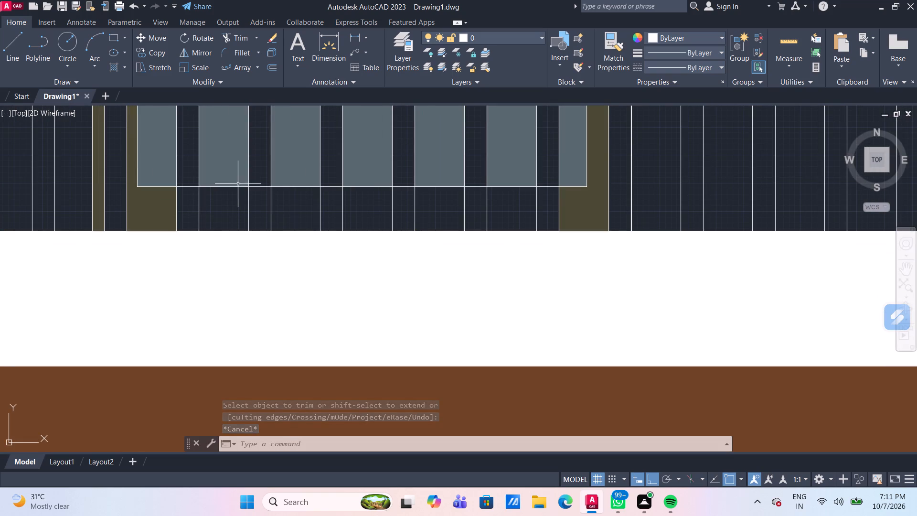
click(113, 68)
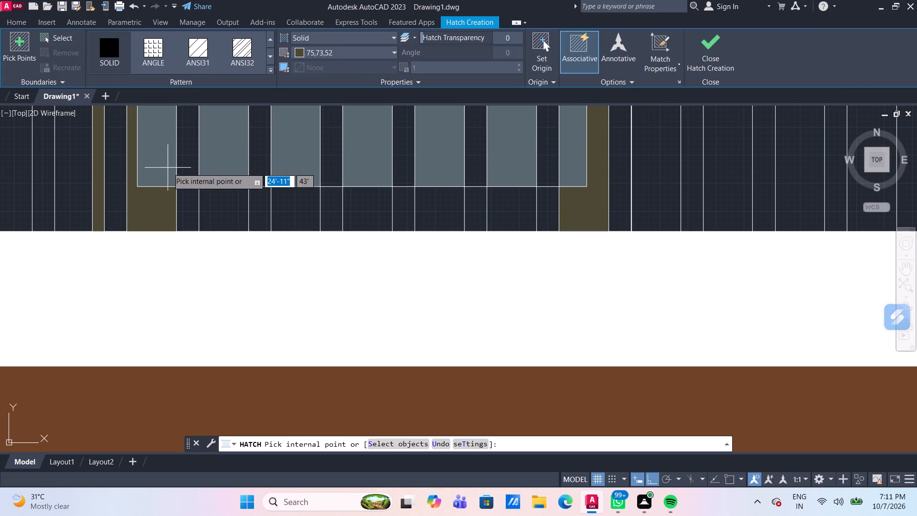
click(233, 208)
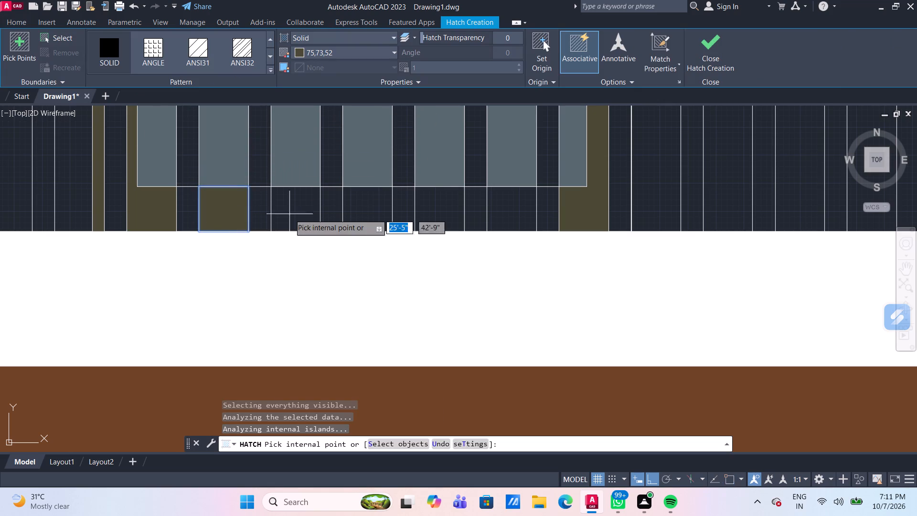
click(299, 213)
click(371, 208)
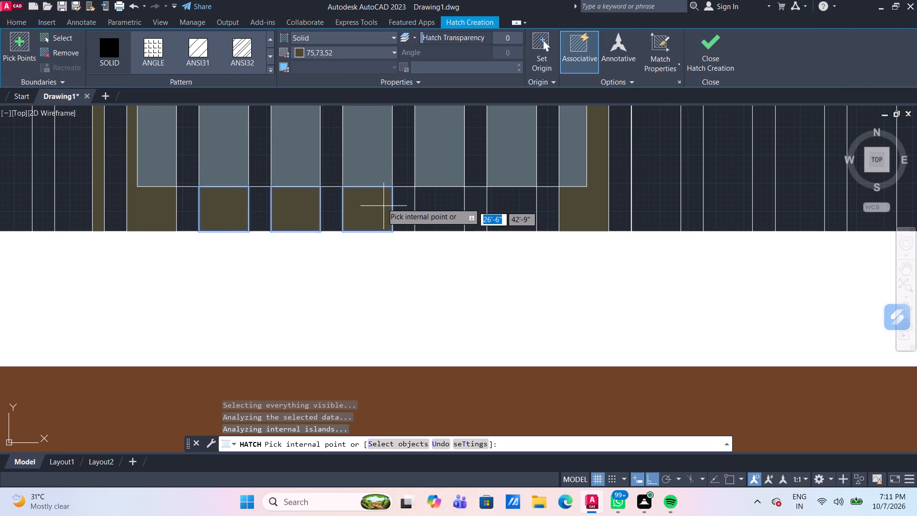
click(446, 215)
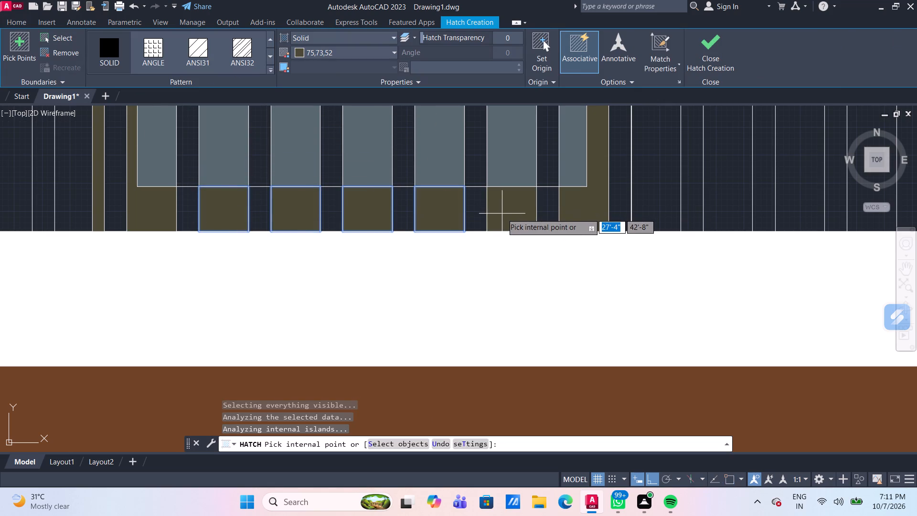
click(502, 214)
key(Escape)
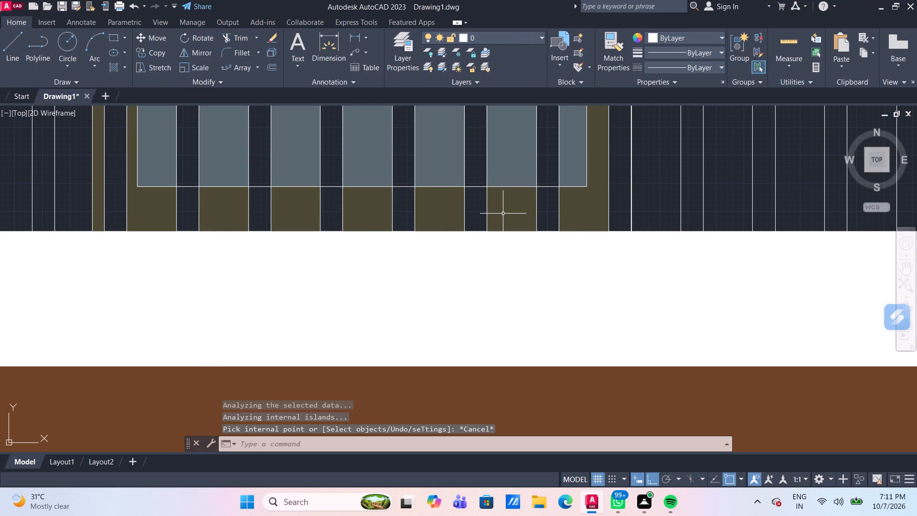
Examine the middle-floor balcony railing across both doors and the wall sections for gaps still lacking a fill.
scroll(503, 214, down, 2)
middle_drag(550, 283, 265, 342)
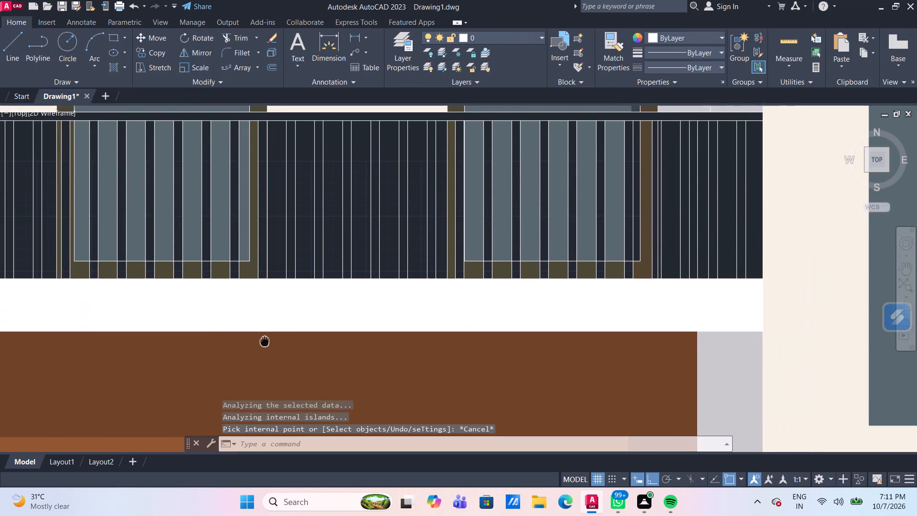
middle_drag(265, 342, 266, 342)
scroll(466, 263, down, 2)
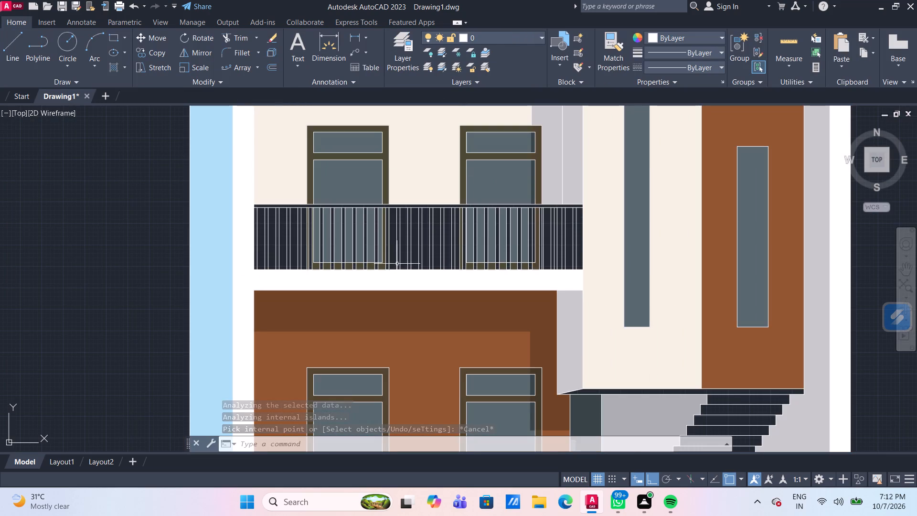
scroll(246, 251, up, 2)
scroll(496, 269, up, 2)
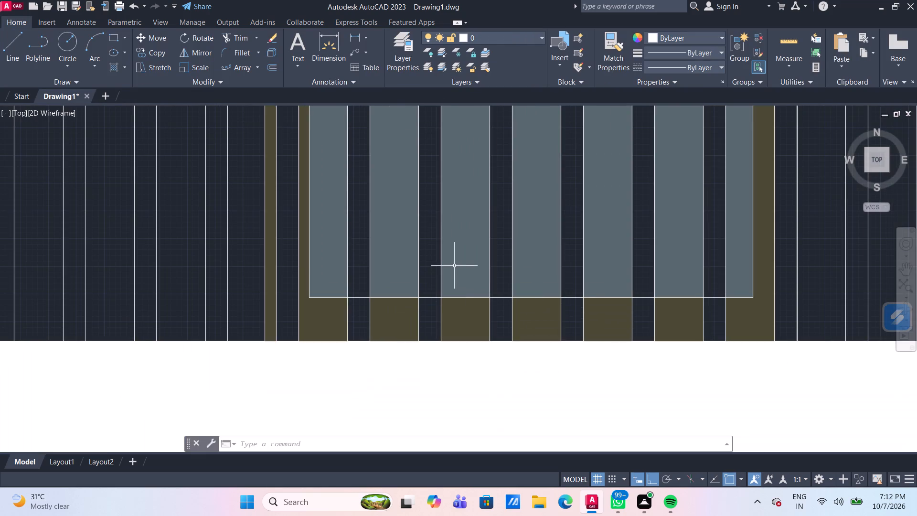
scroll(454, 266, down, 5)
scroll(445, 258, up, 3)
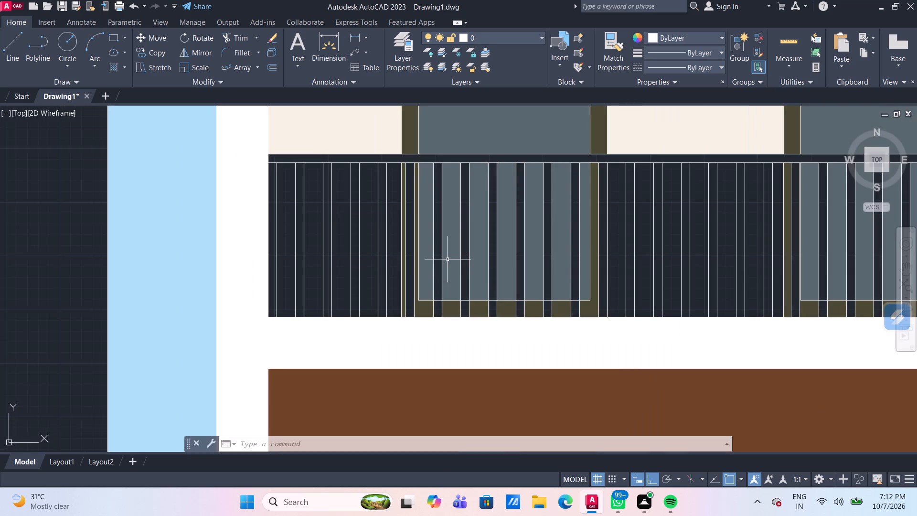
scroll(441, 259, up, 2)
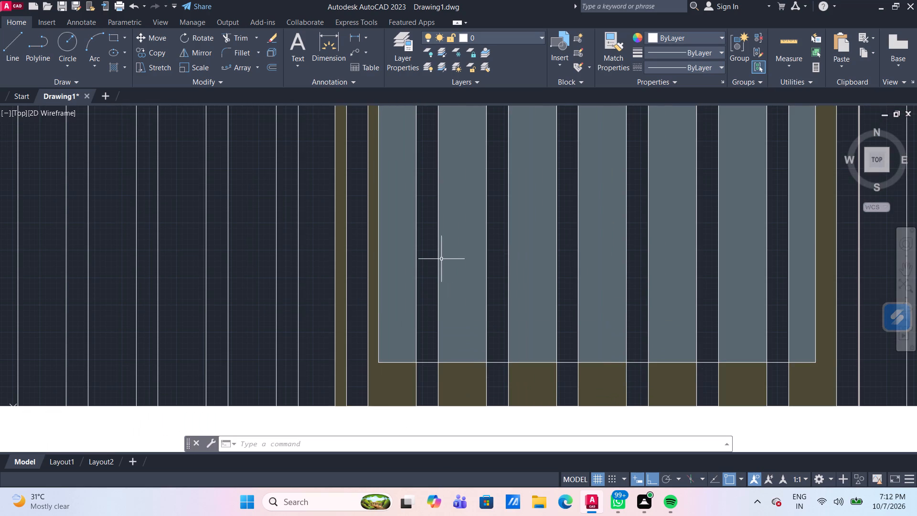
scroll(441, 259, down, 2)
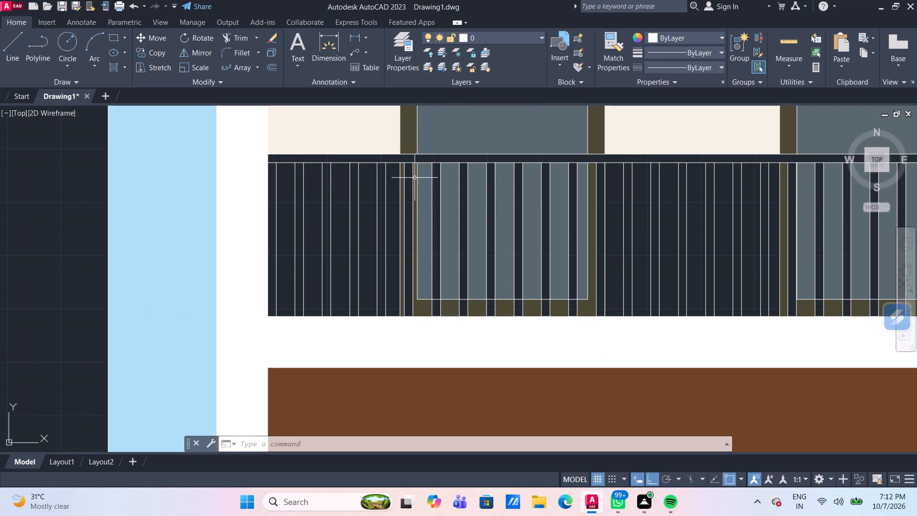
scroll(415, 176, up, 1)
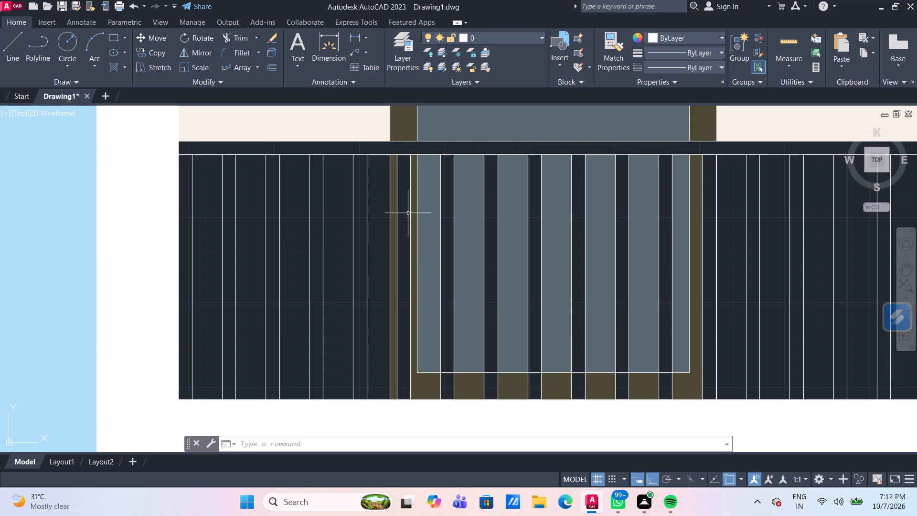
scroll(415, 248, down, 2)
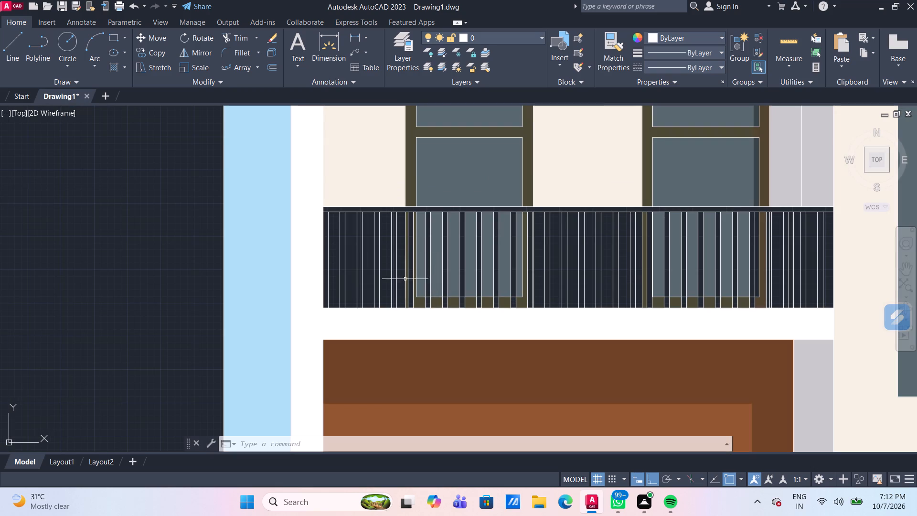
scroll(366, 251, up, 1)
middle_drag(439, 249, 330, 185)
scroll(355, 207, down, 2)
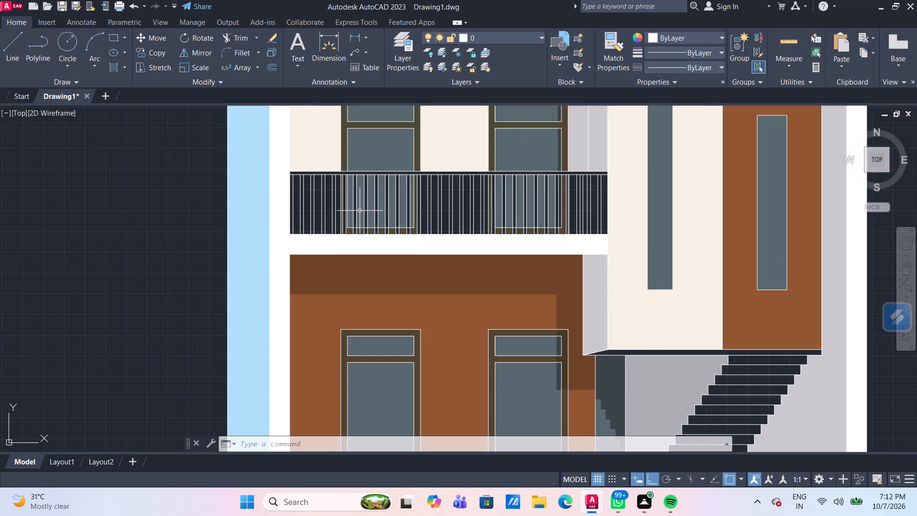
scroll(484, 199, up, 2)
middle_drag(477, 202, 401, 224)
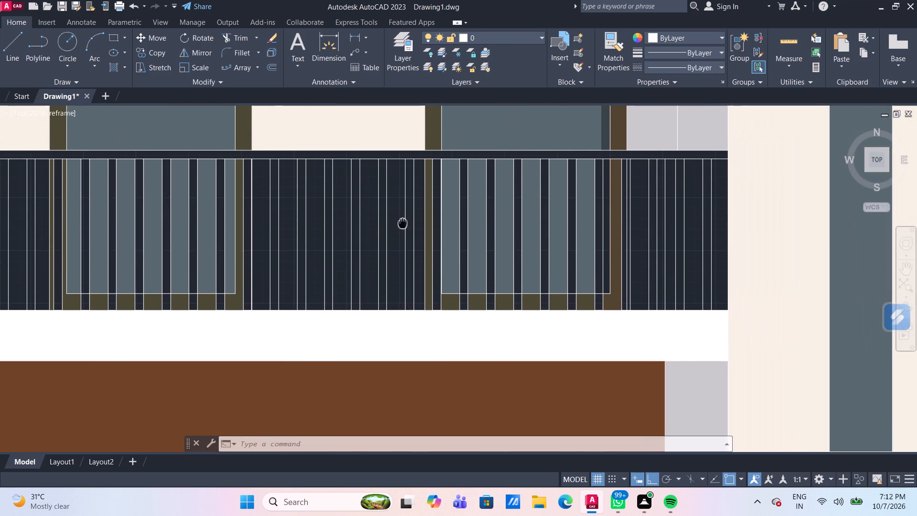
scroll(699, 226, down, 1)
scroll(699, 226, up, 1)
middle_drag(700, 226, 573, 275)
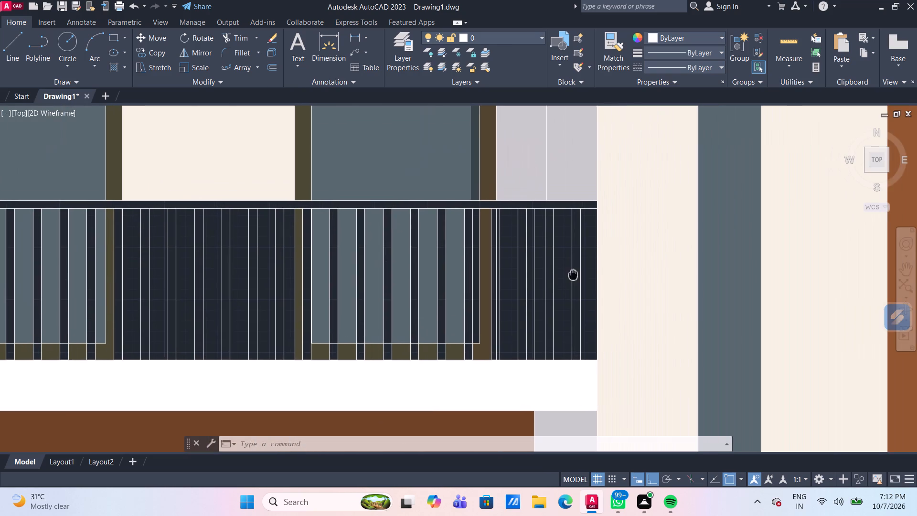
Fill the four railing gaps between the right-hand balcony door and the cream wall with solid 199,200,202, matching the grey wall above.
click(571, 189)
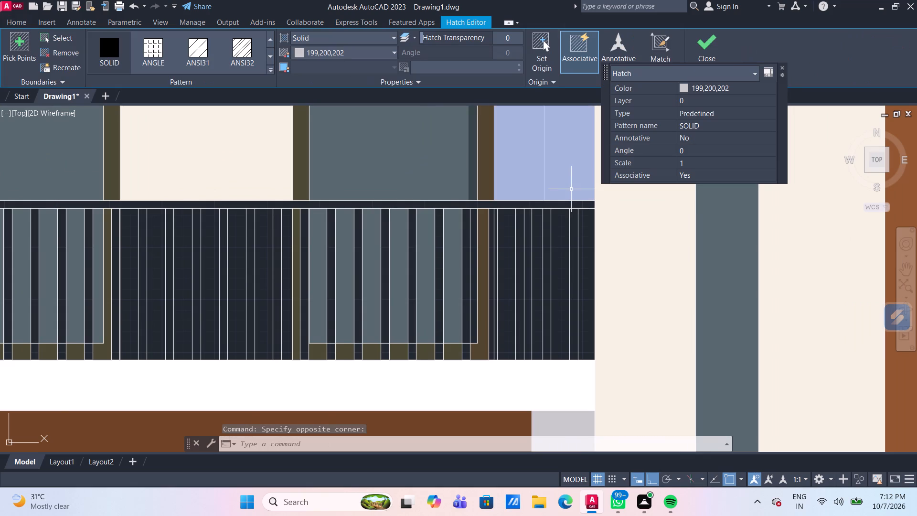
key(Escape)
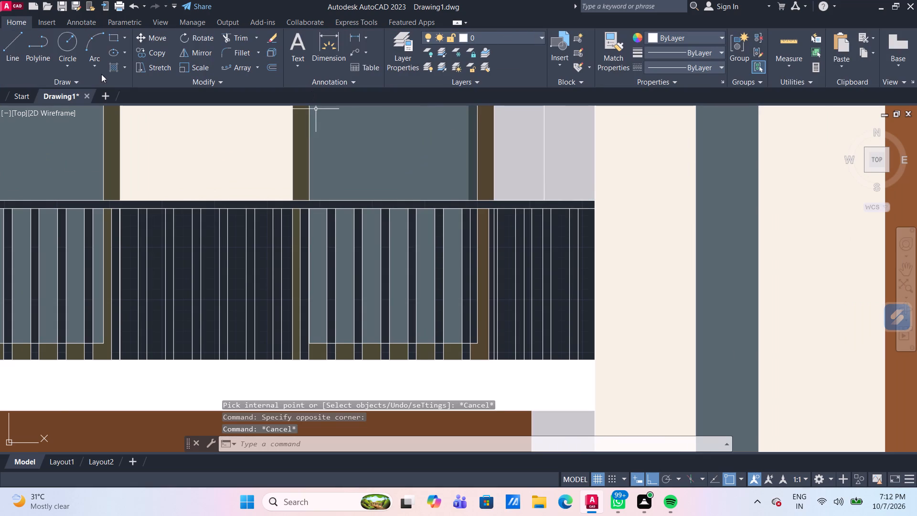
click(116, 72)
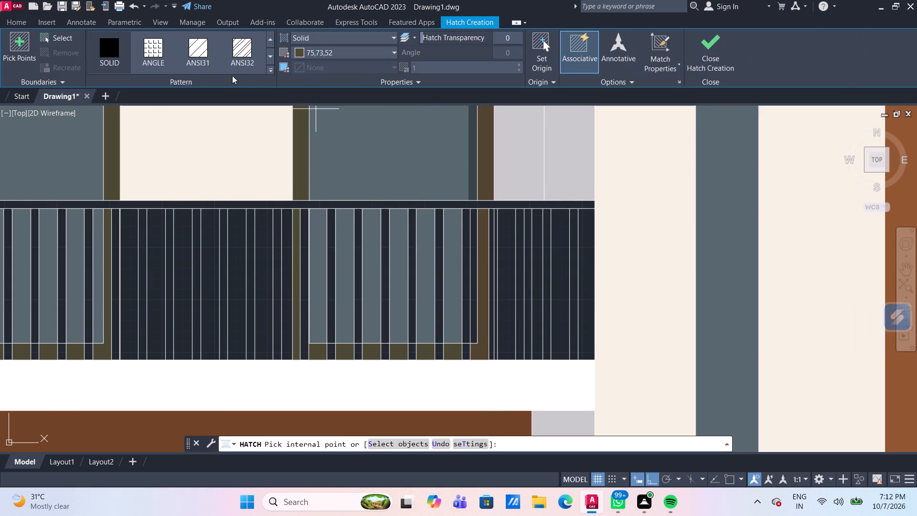
click(319, 52)
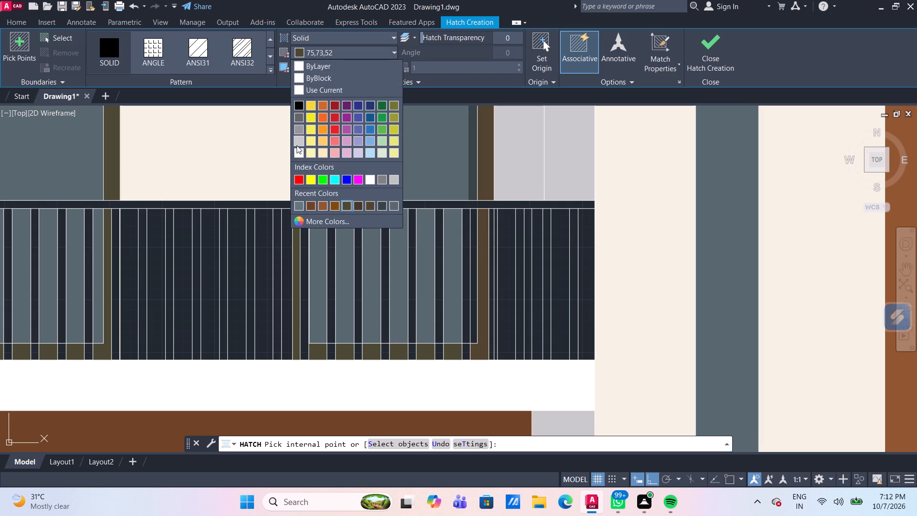
click(300, 140)
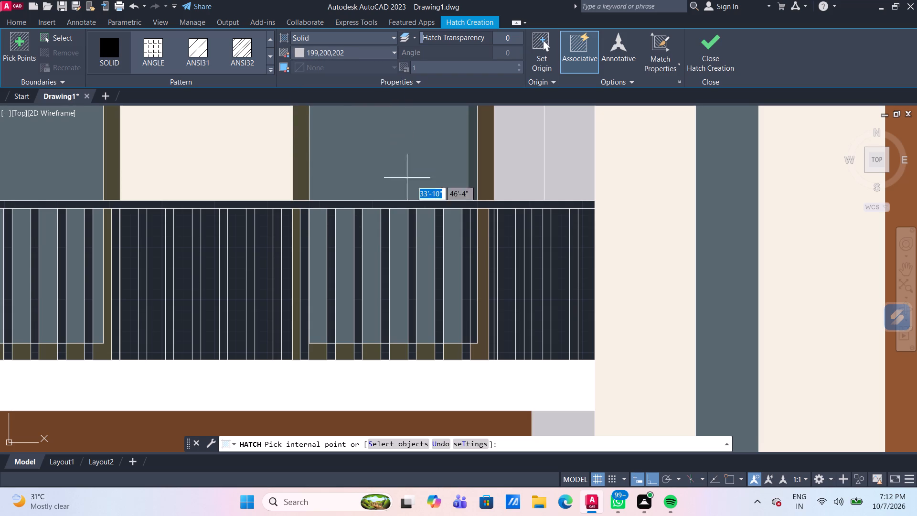
click(586, 258)
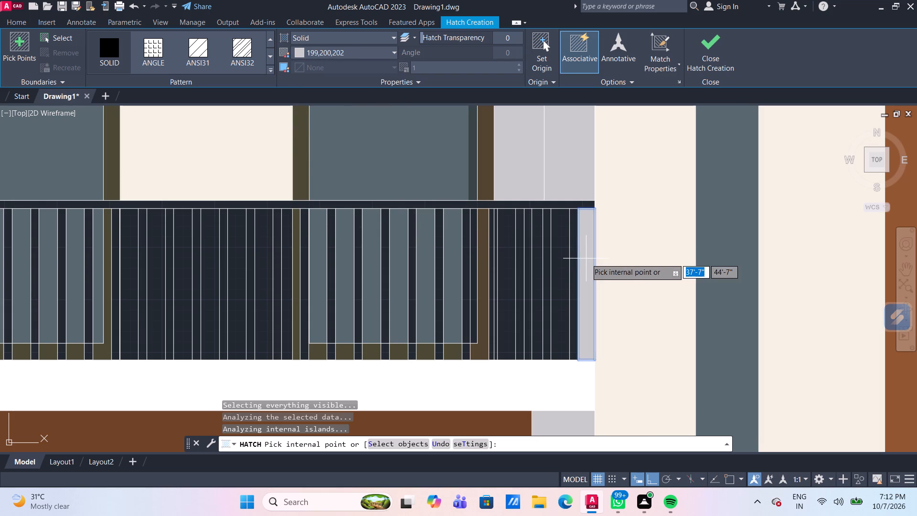
click(561, 242)
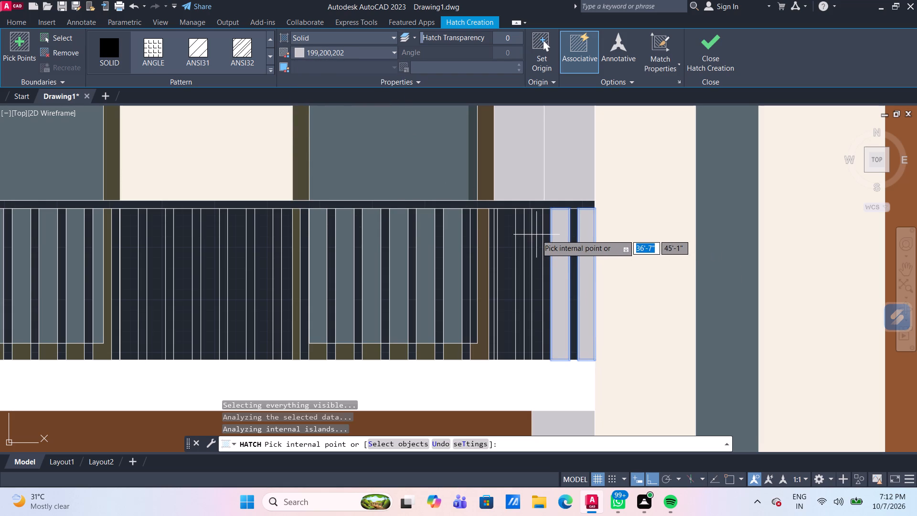
click(536, 235)
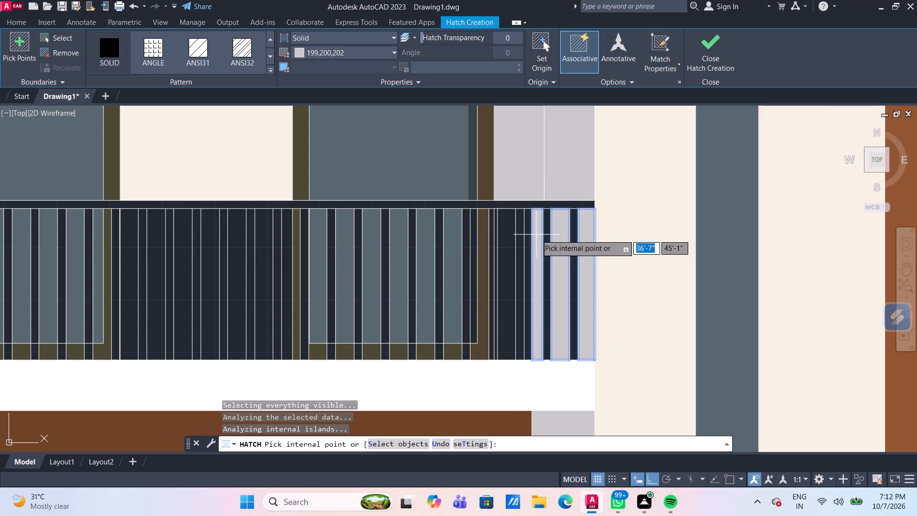
click(529, 231)
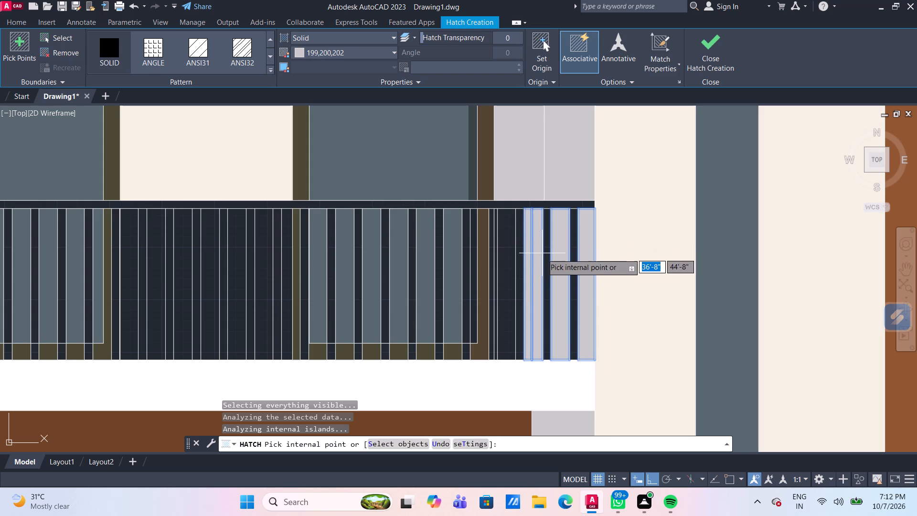
click(504, 255)
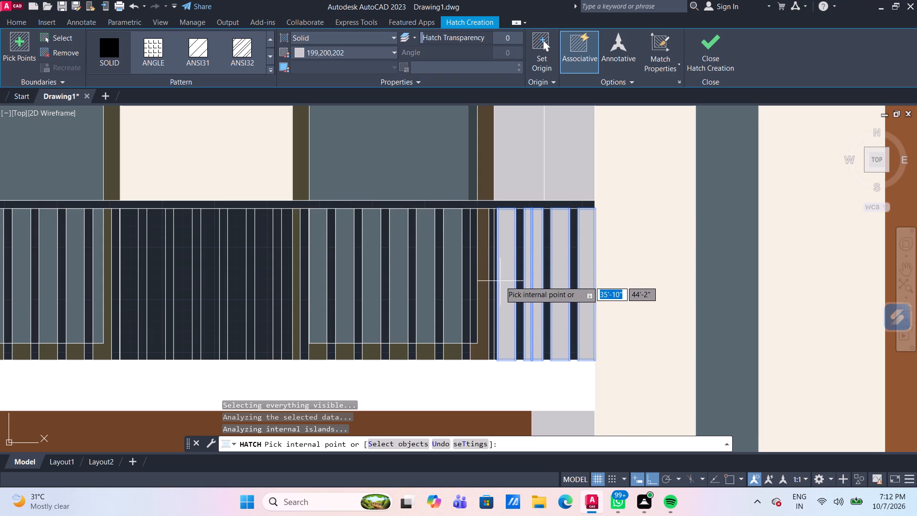
key(Escape)
Erase the stray vertical line running through the grey-filled railing gap beside the right-hand balcony door.
scroll(537, 277, up, 1)
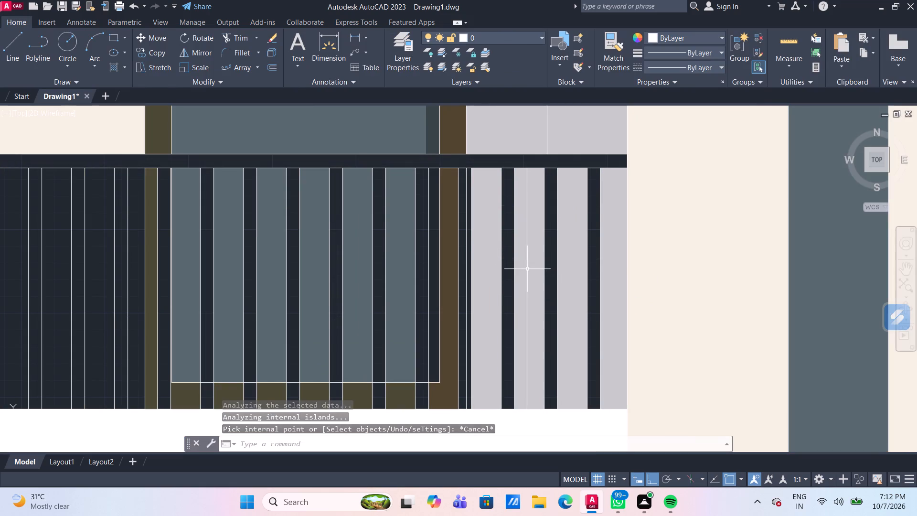
click(527, 269)
scroll(527, 269, down, 1)
key(Delete)
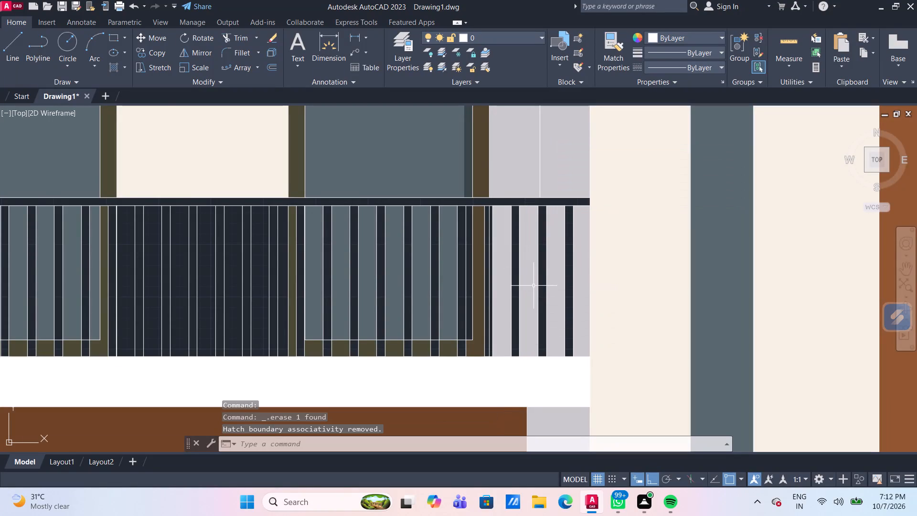
Measure the narrow gap between the right-hand balcony door's brown frame strip and the grey-filled railing gap beside it.
scroll(533, 286, up, 1)
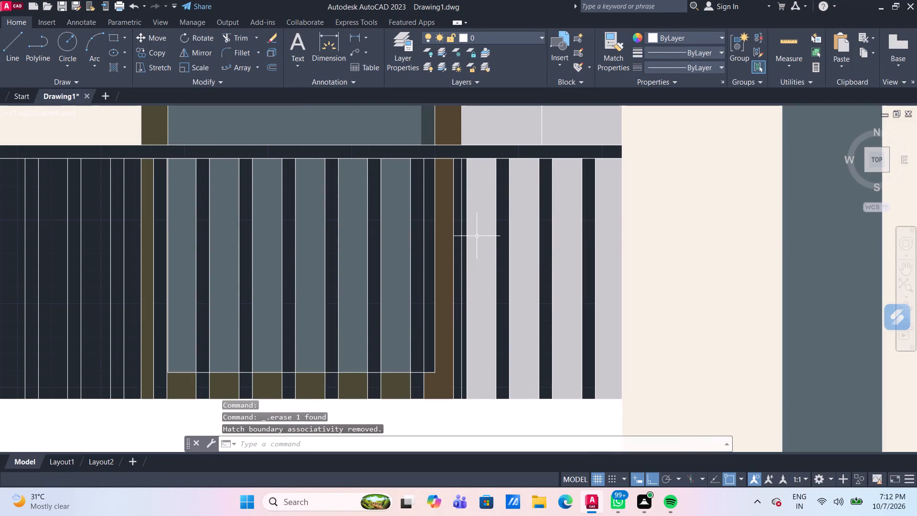
scroll(469, 227, up, 2)
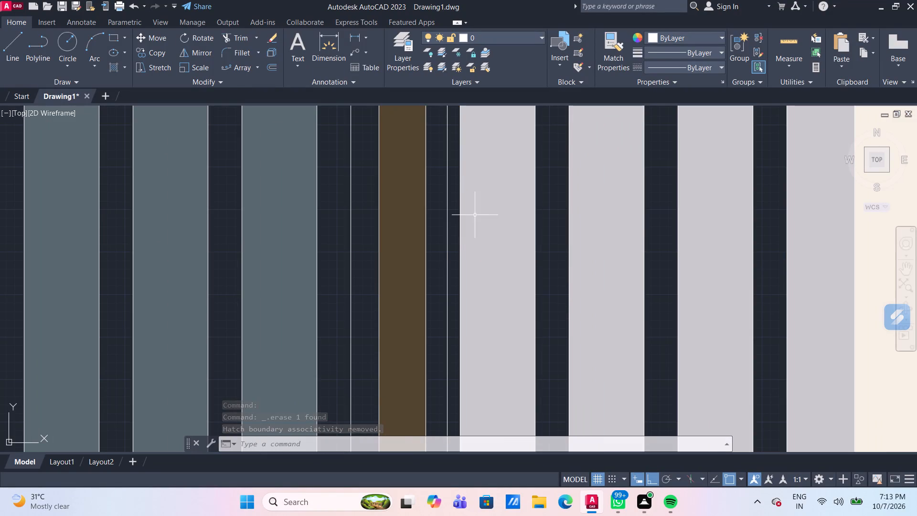
scroll(446, 217, down, 3)
scroll(427, 193, up, 2)
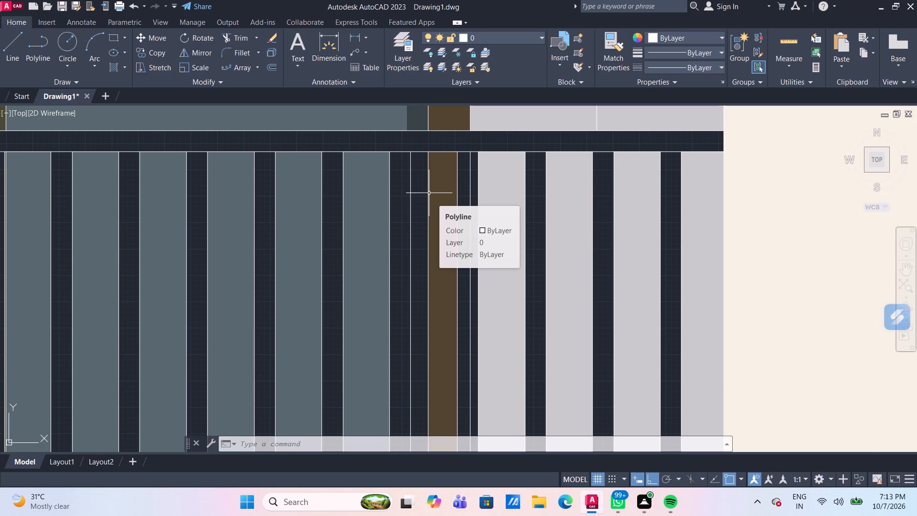
scroll(429, 193, down, 2)
scroll(424, 220, up, 1)
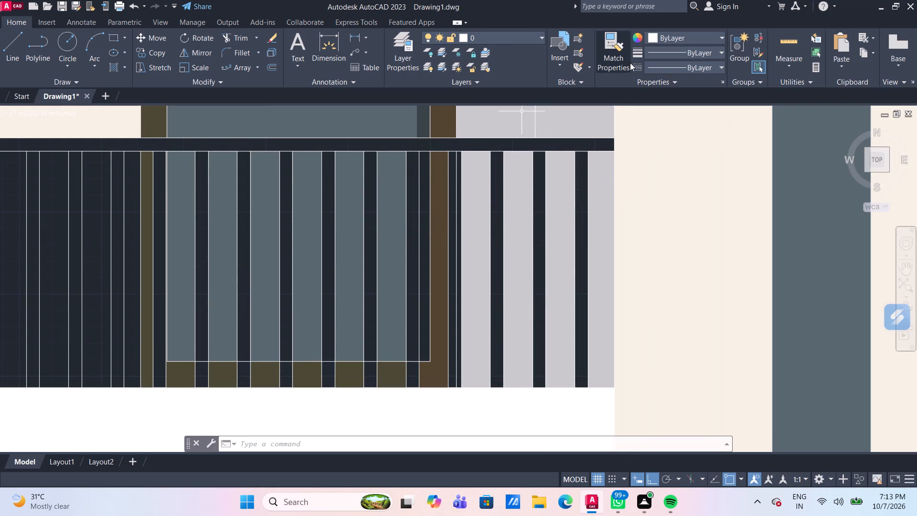
click(792, 42)
scroll(485, 217, up, 2)
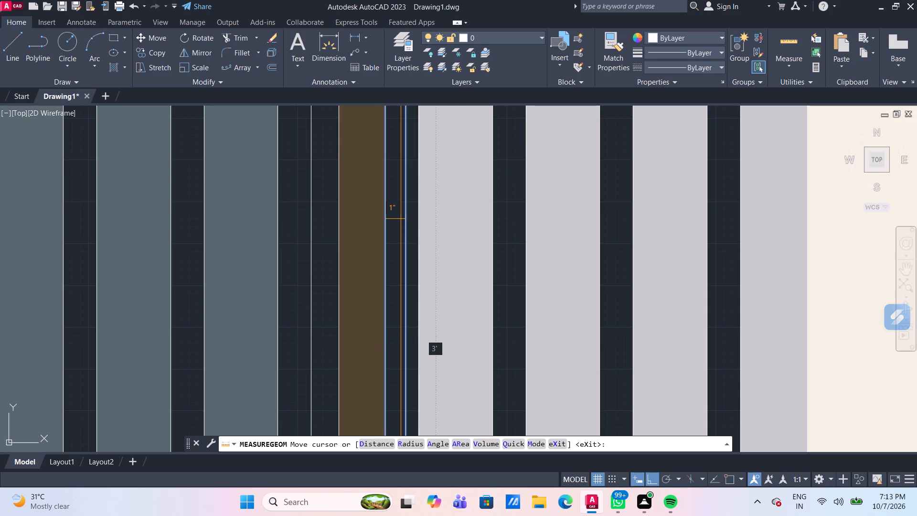
scroll(411, 224, down, 2)
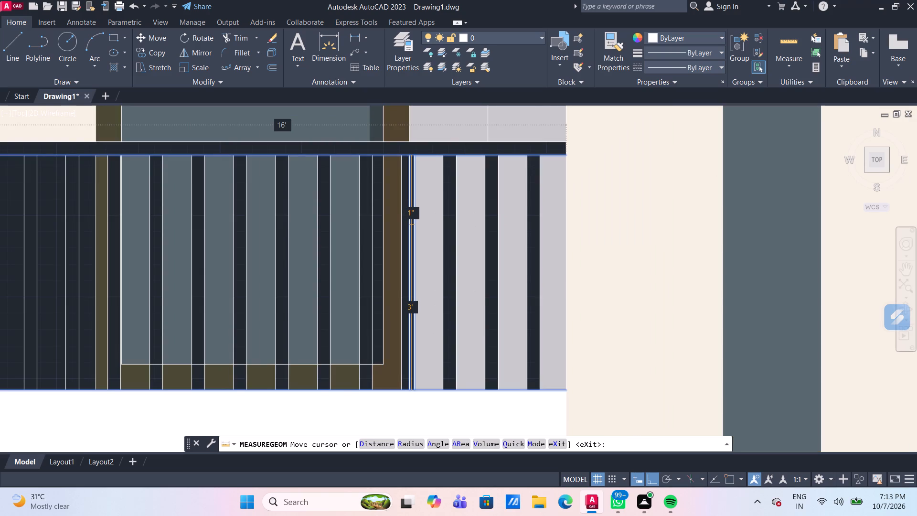
key(Escape)
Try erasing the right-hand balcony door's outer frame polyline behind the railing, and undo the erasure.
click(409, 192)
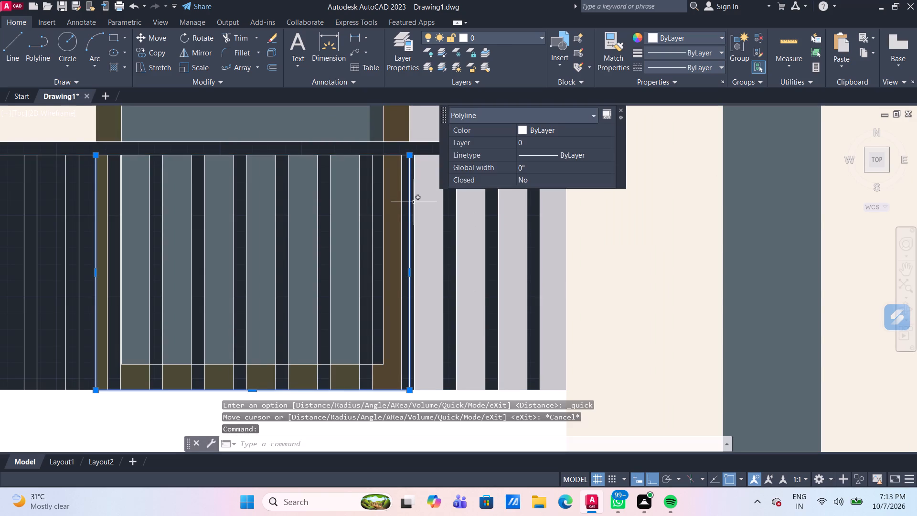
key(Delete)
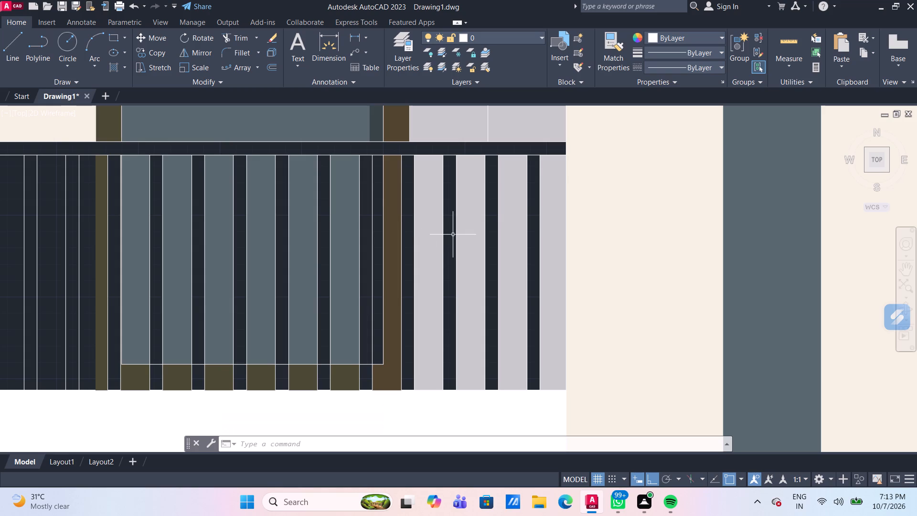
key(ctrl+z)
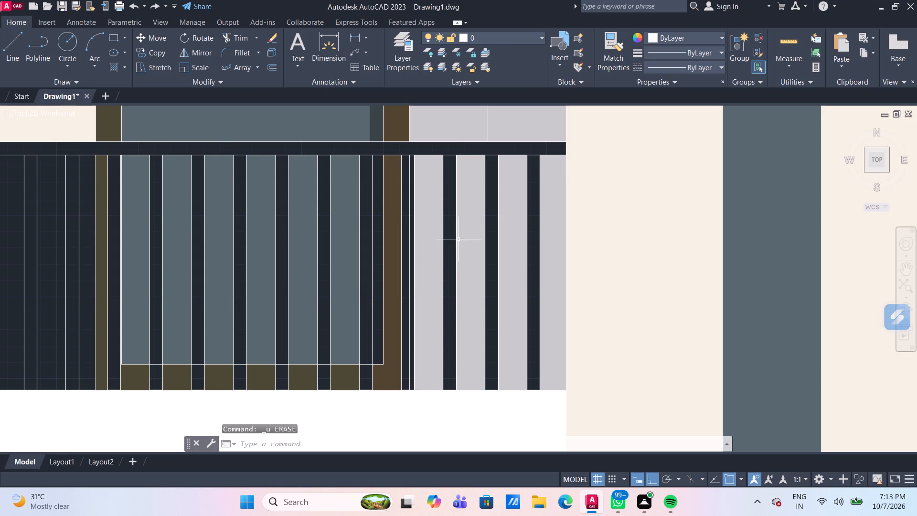
Erase the vertical line along the outer edge of the brown strip on the right-hand balcony door's frame, behind the railing.
scroll(412, 148, up, 1)
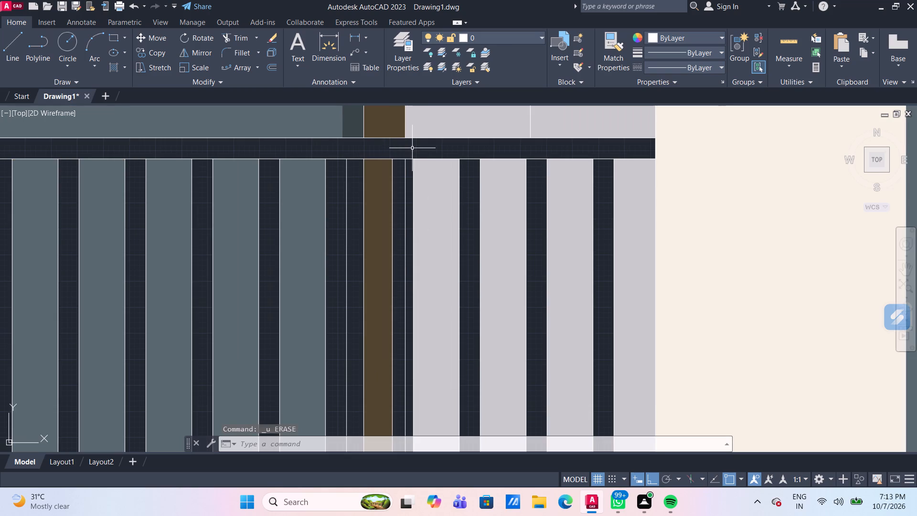
scroll(412, 148, down, 1)
click(400, 199)
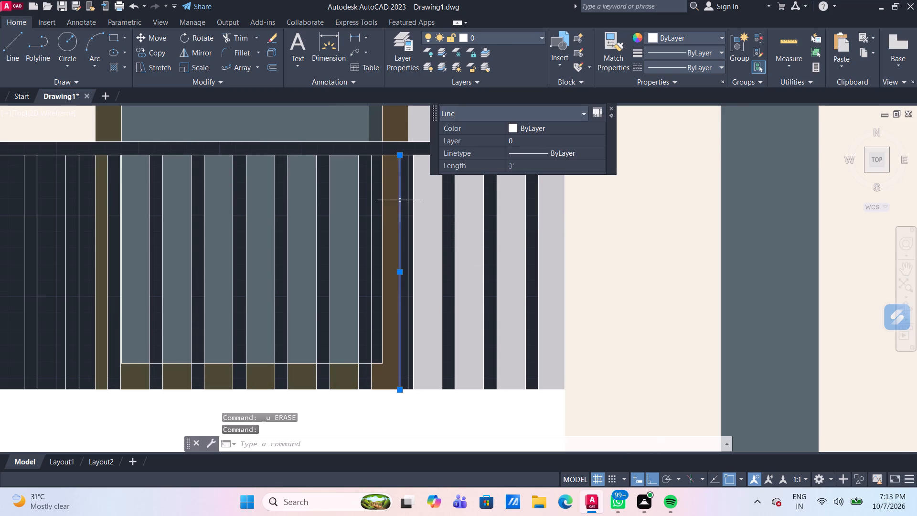
key(Delete)
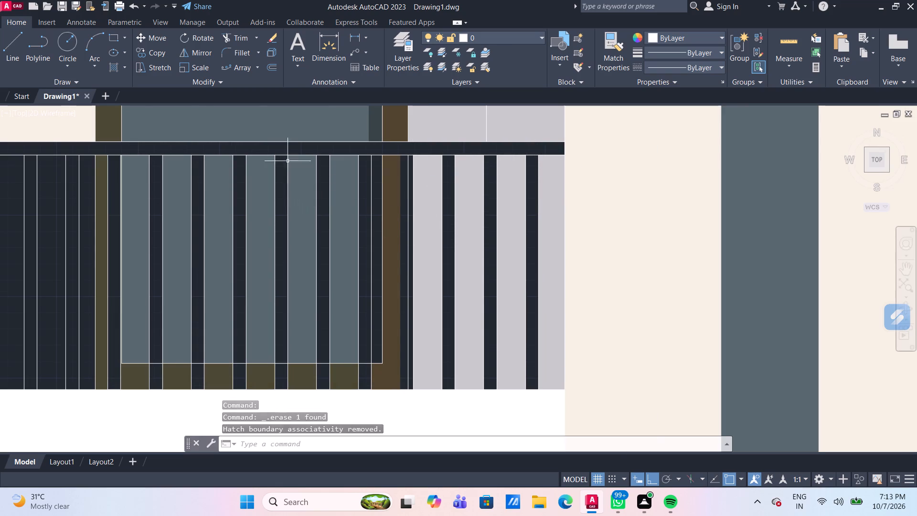
Fill the remaining sliver of the right-hand door's frame behind the railing with solid 81,68,47, out to its outer frame line.
click(117, 66)
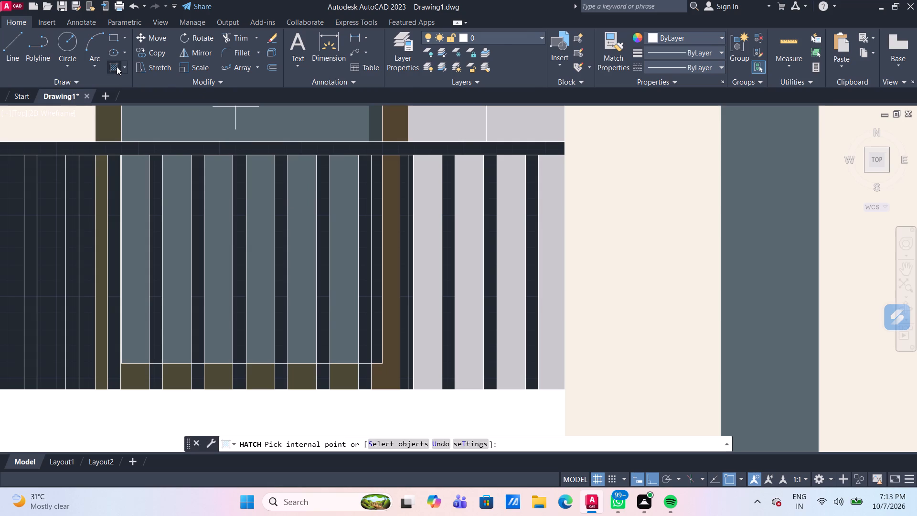
click(368, 54)
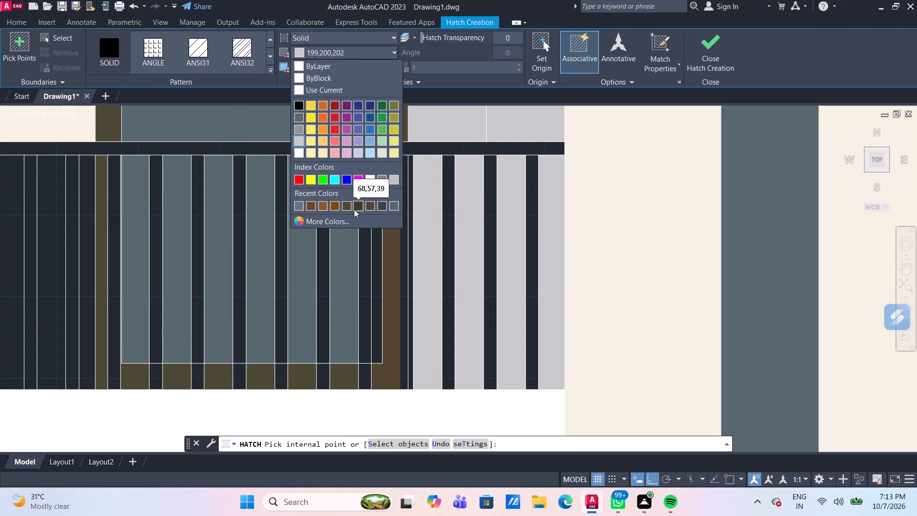
click(371, 208)
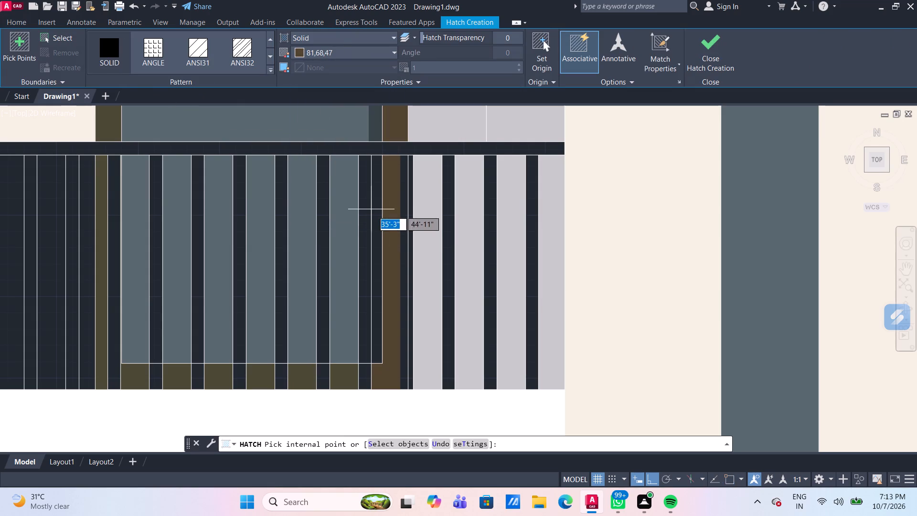
click(404, 231)
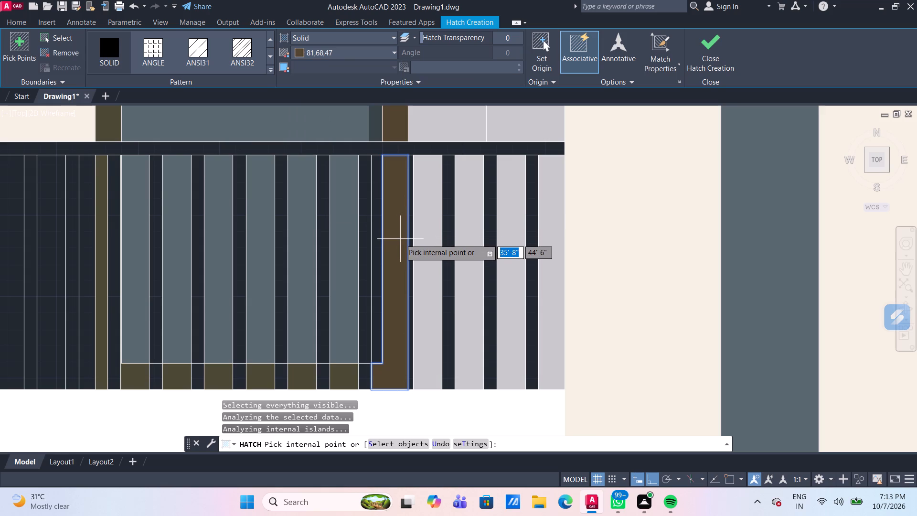
key(Escape)
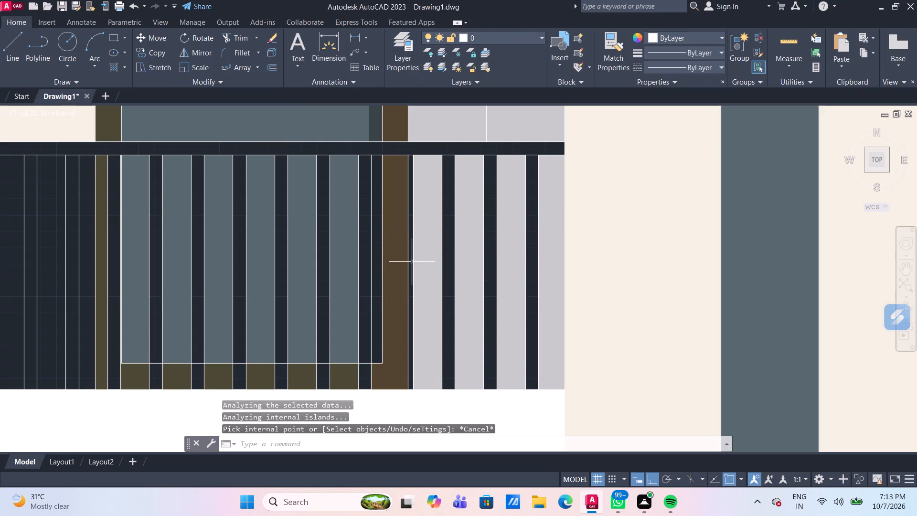
Fill the narrow railing gap at the glass edge beside the right-hand door's brown frame with solid 56,67,71, matching the shadow above.
scroll(427, 161, up, 1)
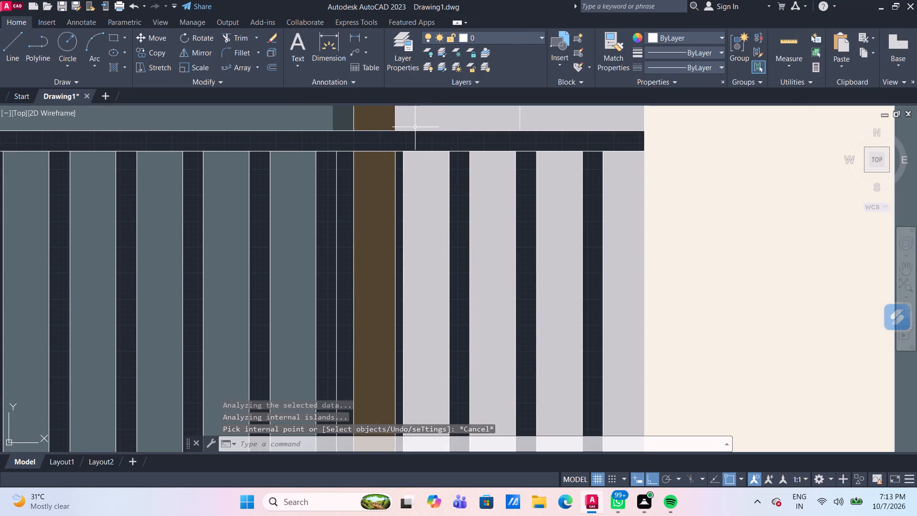
scroll(405, 126, up, 1)
scroll(411, 182, down, 2)
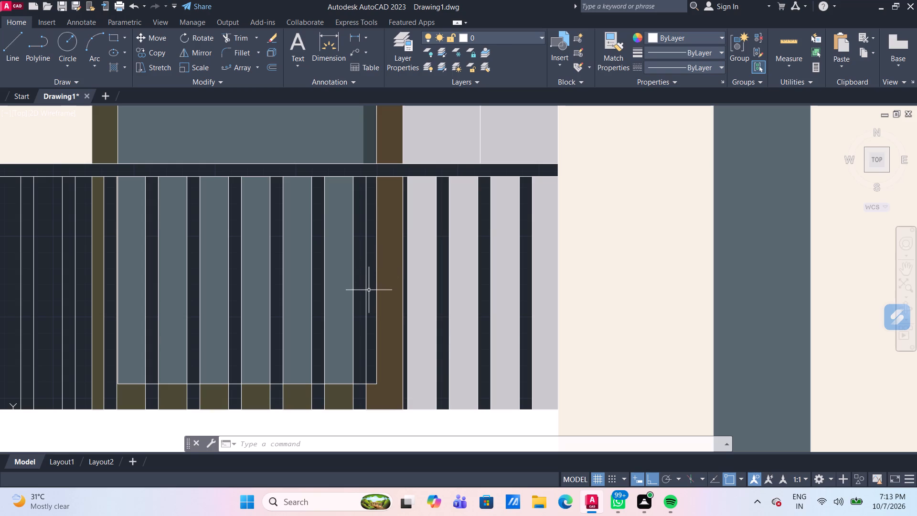
click(372, 149)
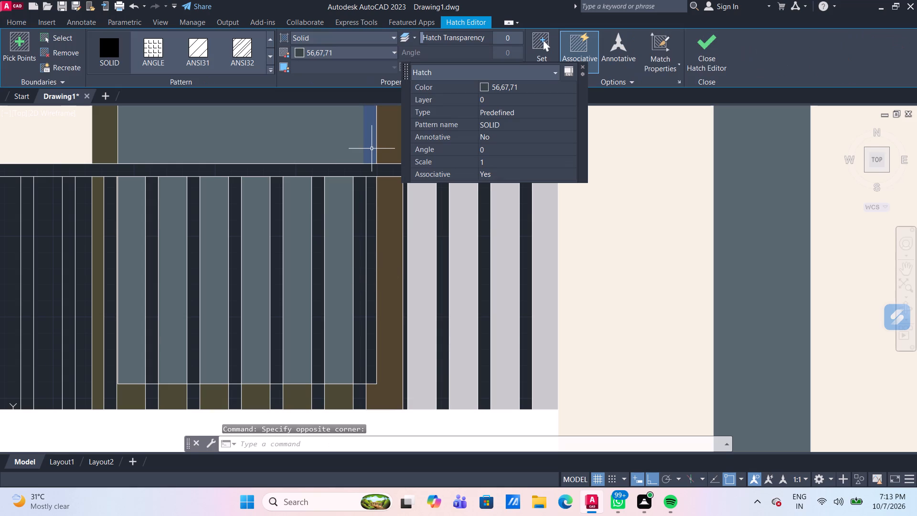
key(Escape)
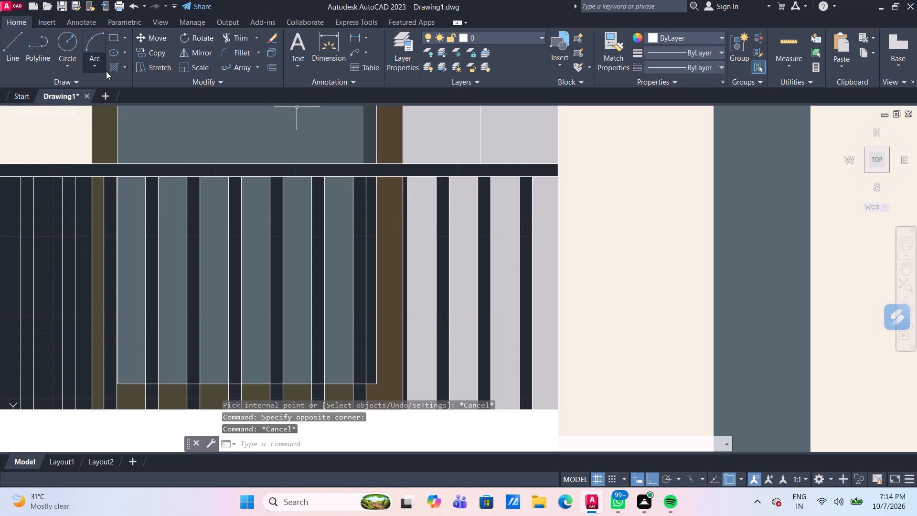
click(118, 65)
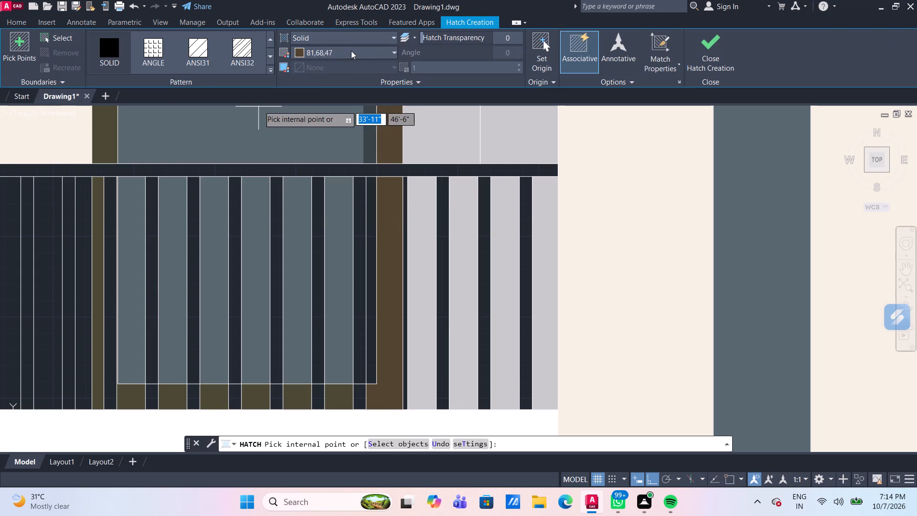
click(351, 51)
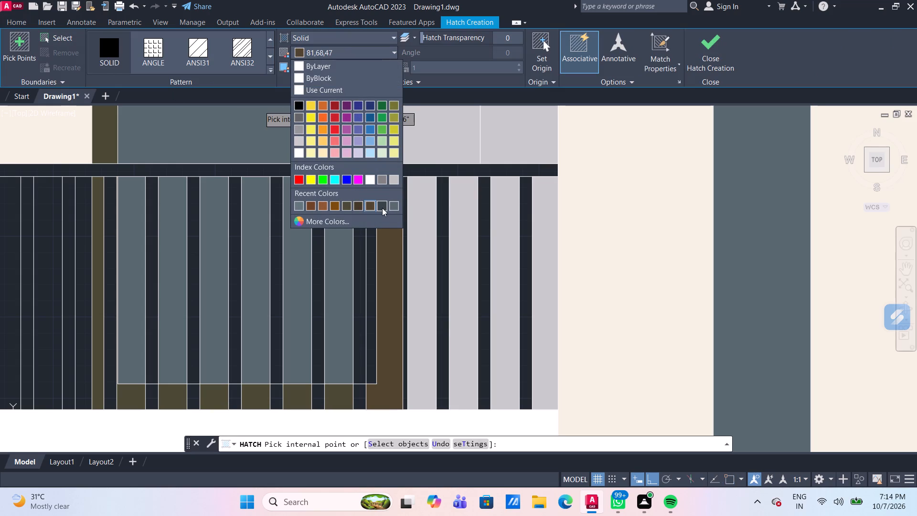
click(382, 208)
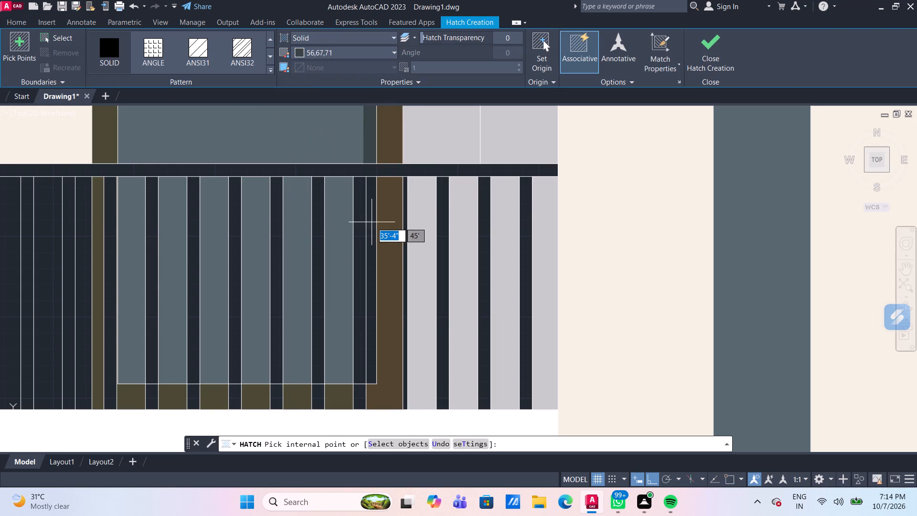
click(369, 221)
key(Escape)
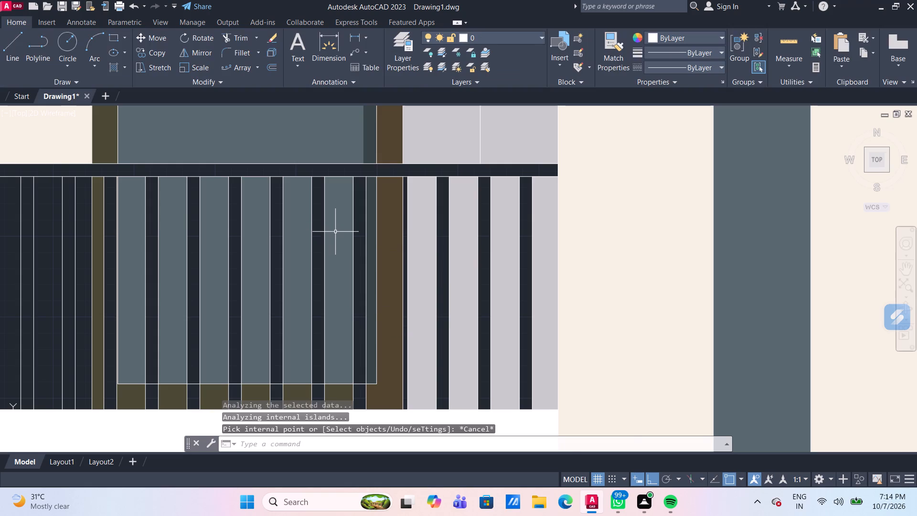
Examine the railing around the right-hand balcony door's frame and the whole elevation for areas still lacking a fill.
scroll(339, 250, down, 1)
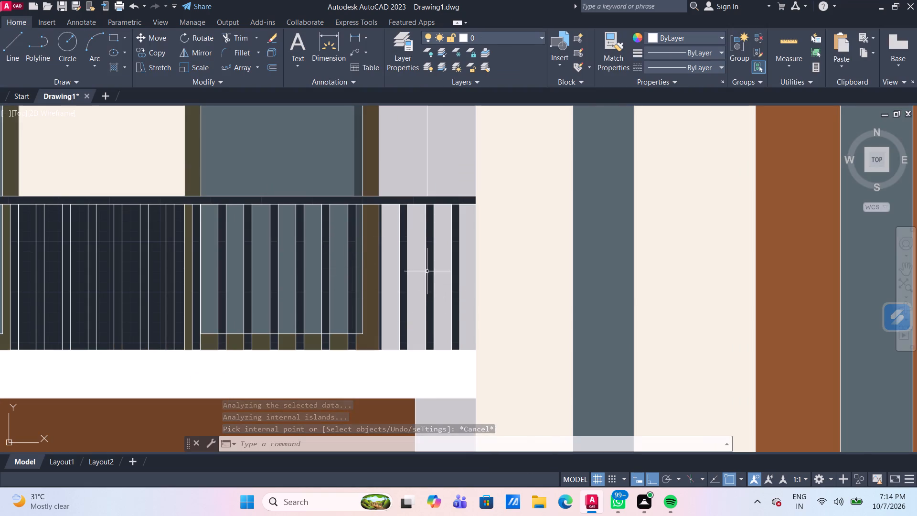
scroll(386, 228, up, 2)
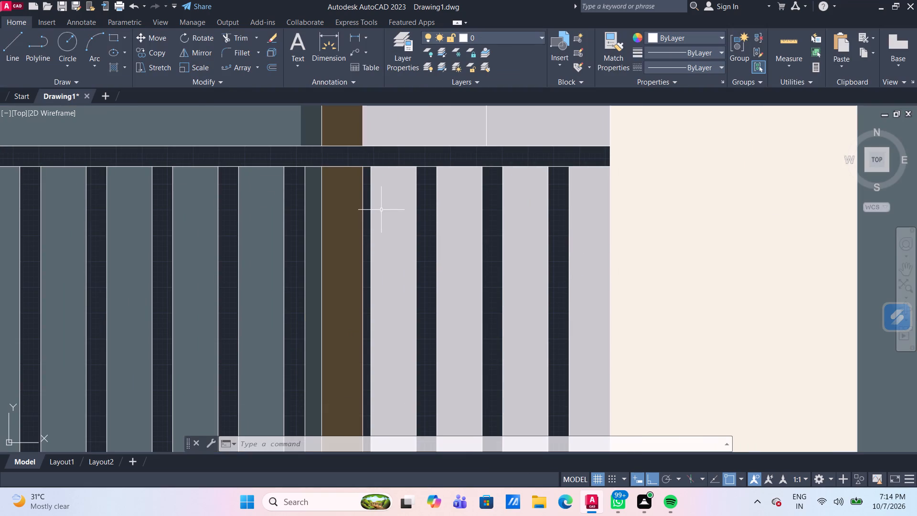
scroll(423, 202, up, 1)
scroll(414, 203, down, 3)
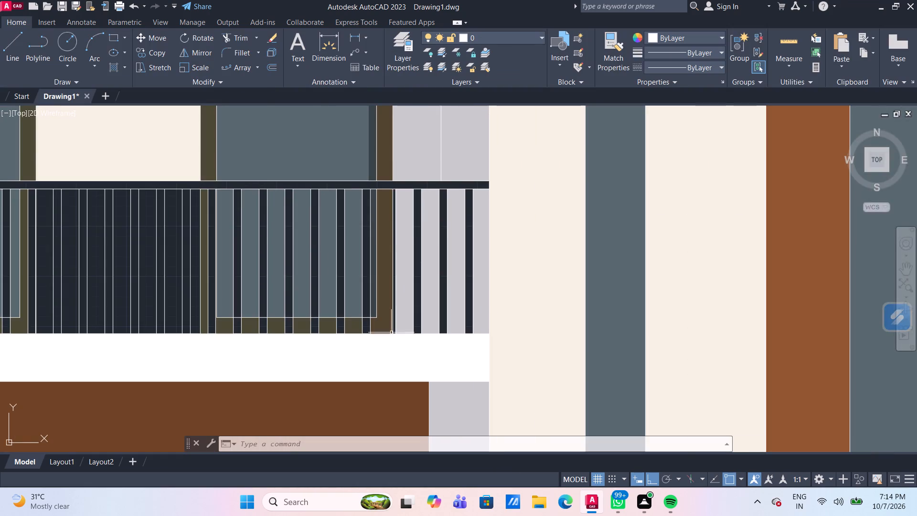
scroll(391, 333, up, 2)
scroll(393, 267, down, 2)
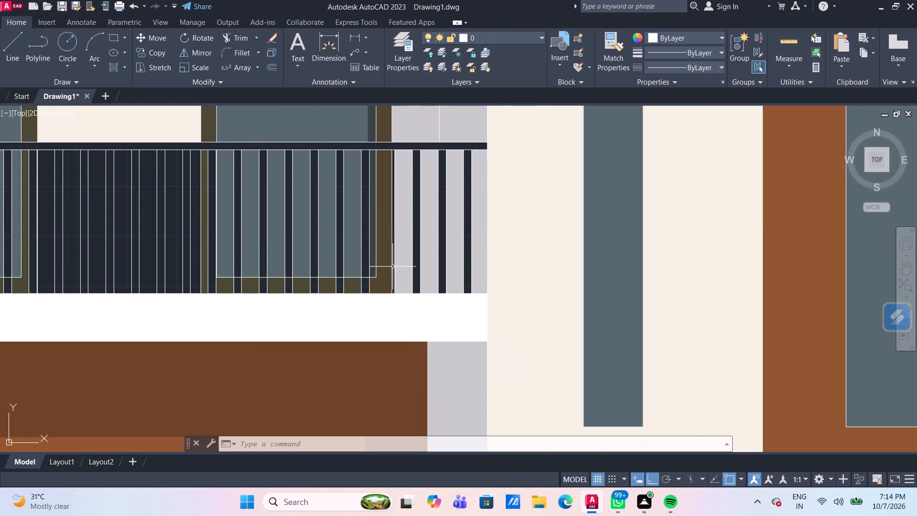
scroll(387, 161, up, 2)
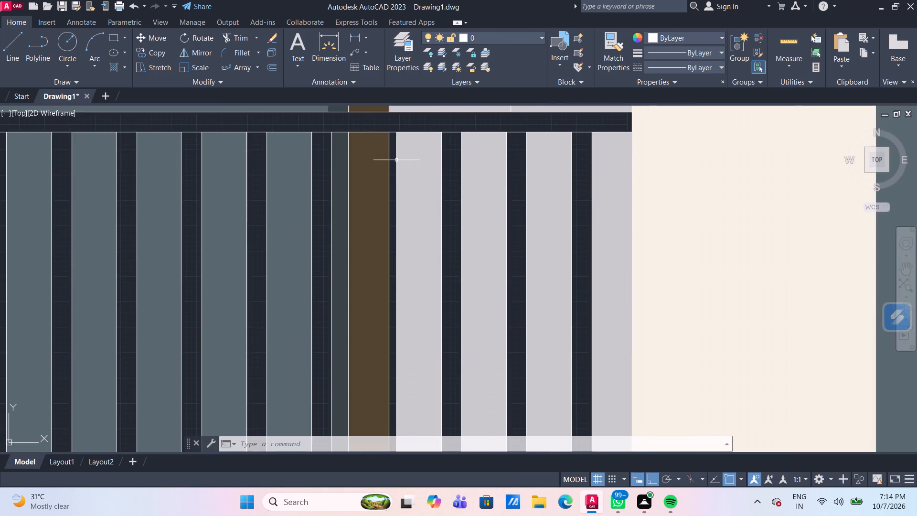
middle_drag(397, 160, 389, 211)
scroll(386, 178, up, 2)
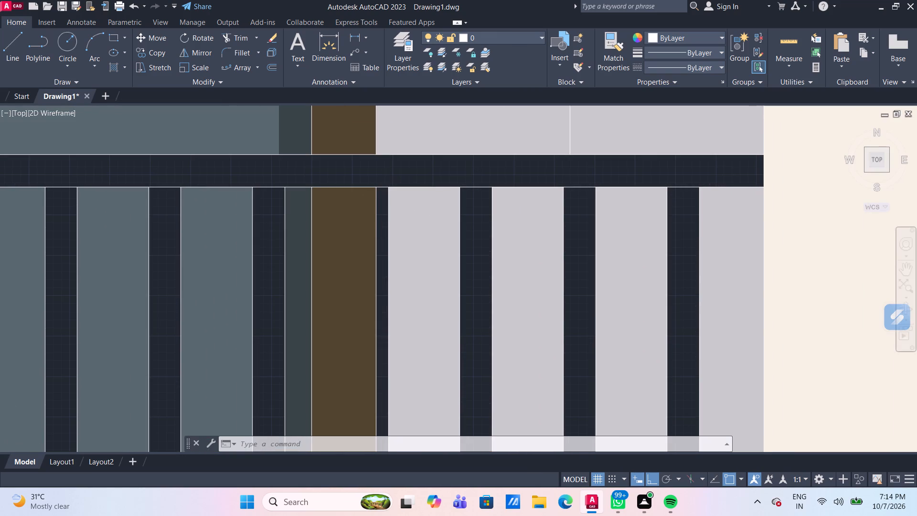
scroll(386, 178, down, 4)
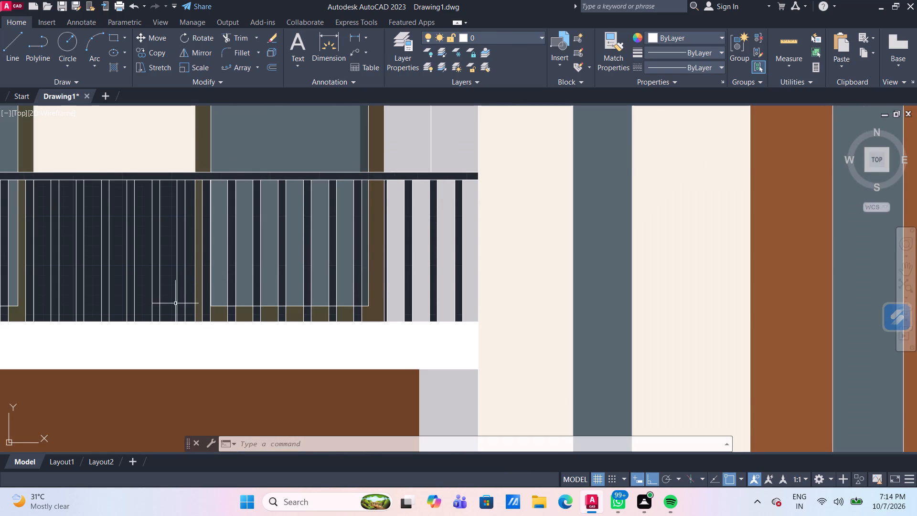
scroll(172, 298, down, 2)
scroll(173, 298, up, 2)
middle_drag(174, 297, 217, 266)
scroll(217, 265, down, 2)
scroll(119, 253, down, 2)
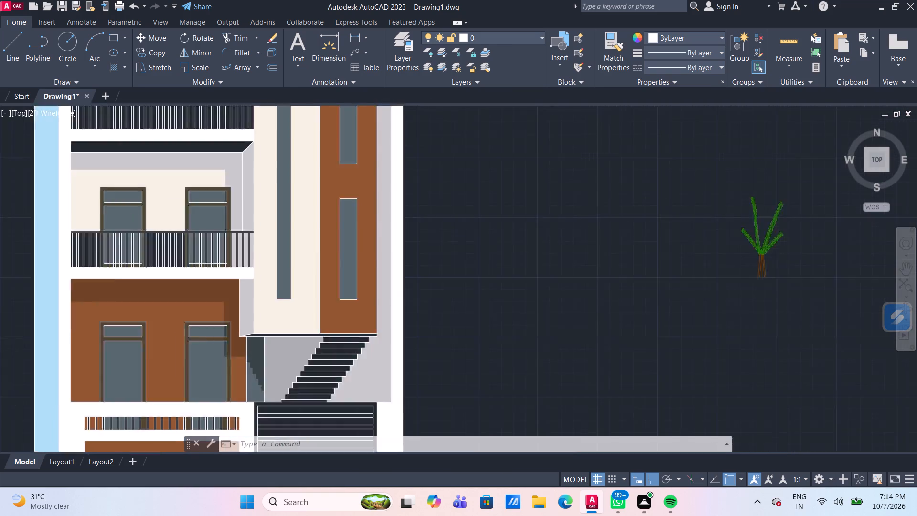
middle_drag(244, 350, 240, 313)
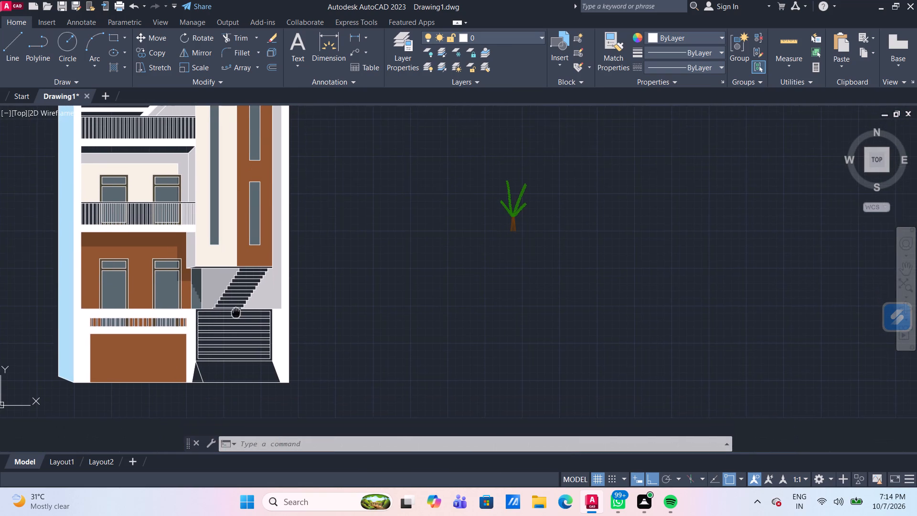
scroll(416, 331, down, 1)
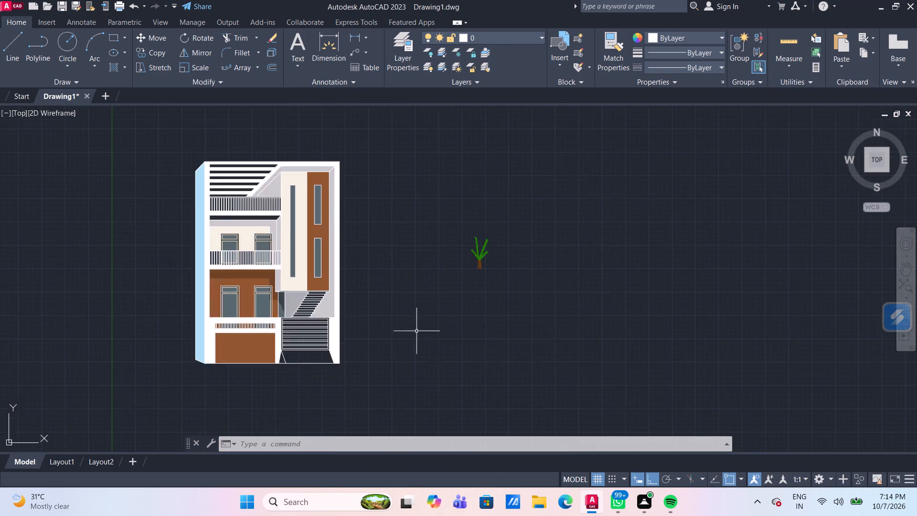
Fill the dark strip under the top balcony slab, above the middle floor's grey ceiling band, with solid 111,67,37.
scroll(416, 331, down, 1)
scroll(371, 280, up, 2)
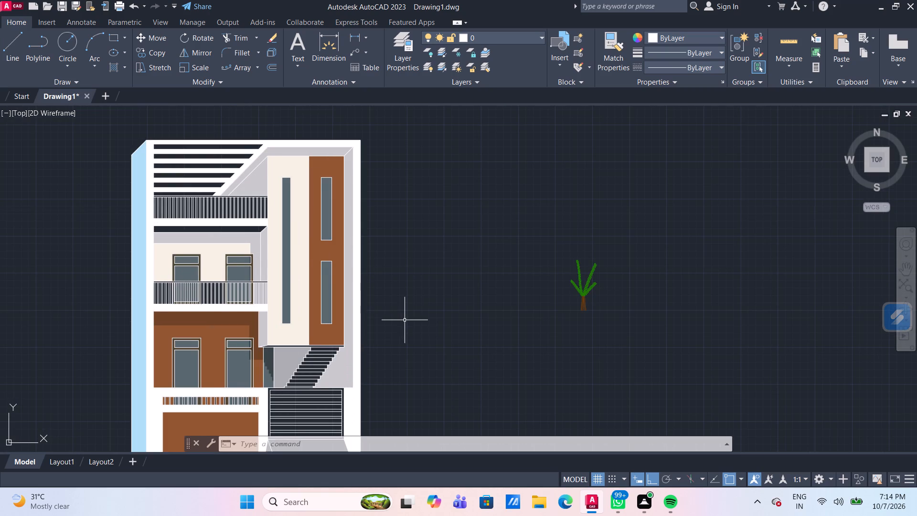
middle_drag(405, 320, 436, 274)
scroll(436, 274, down, 1)
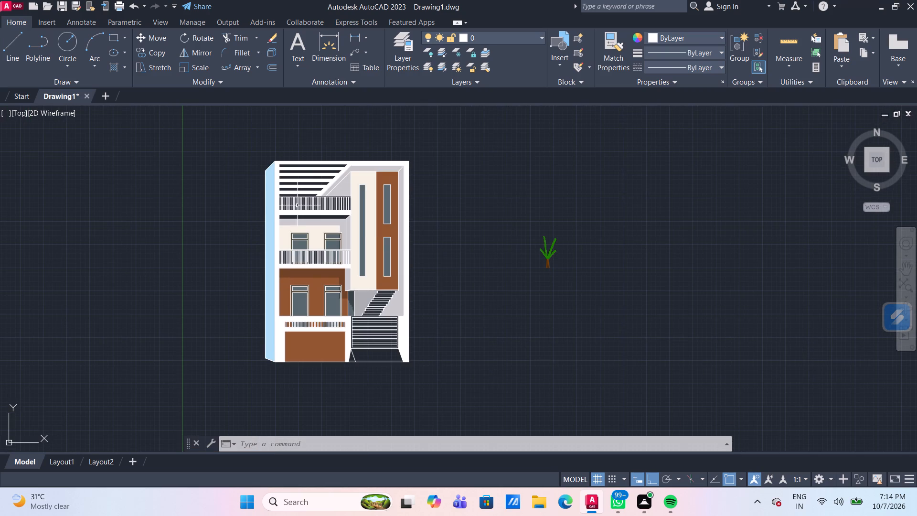
scroll(286, 180, up, 2)
scroll(344, 173, up, 1)
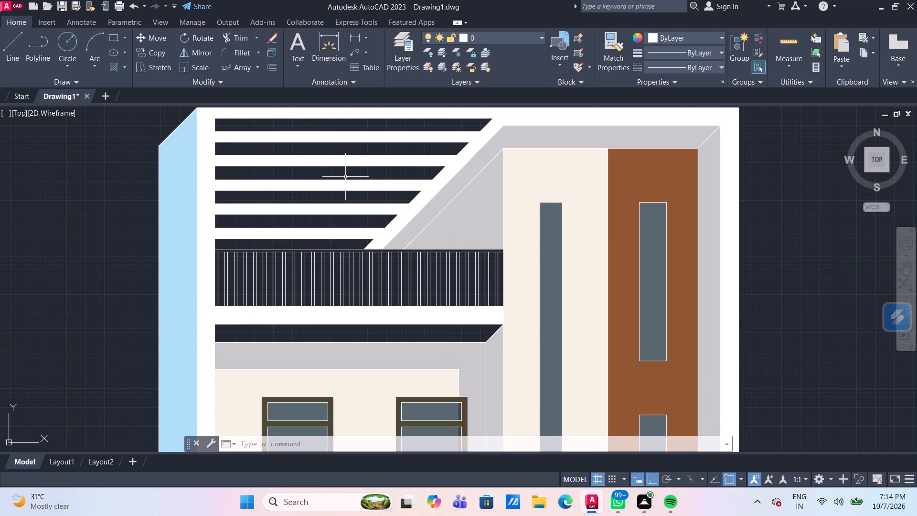
middle_drag(345, 177, 309, 232)
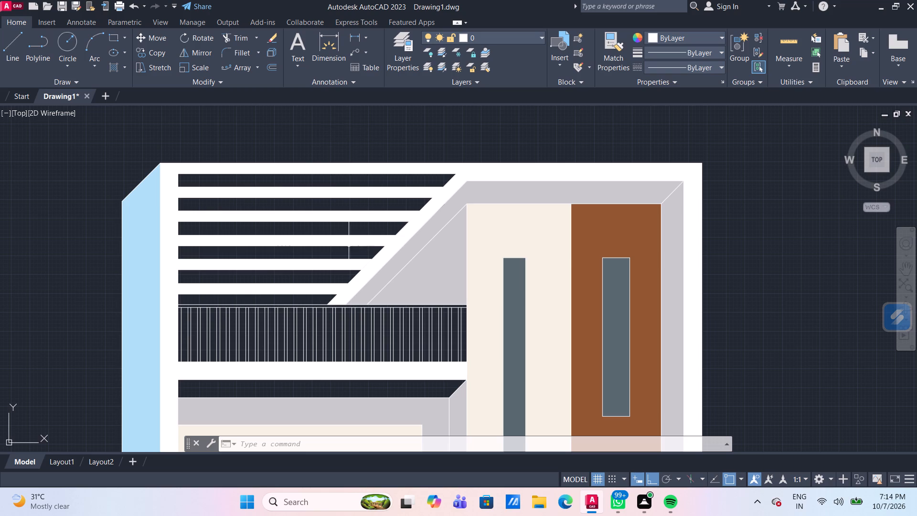
middle_drag(349, 244, 328, 168)
scroll(334, 195, down, 1)
scroll(332, 431, up, 1)
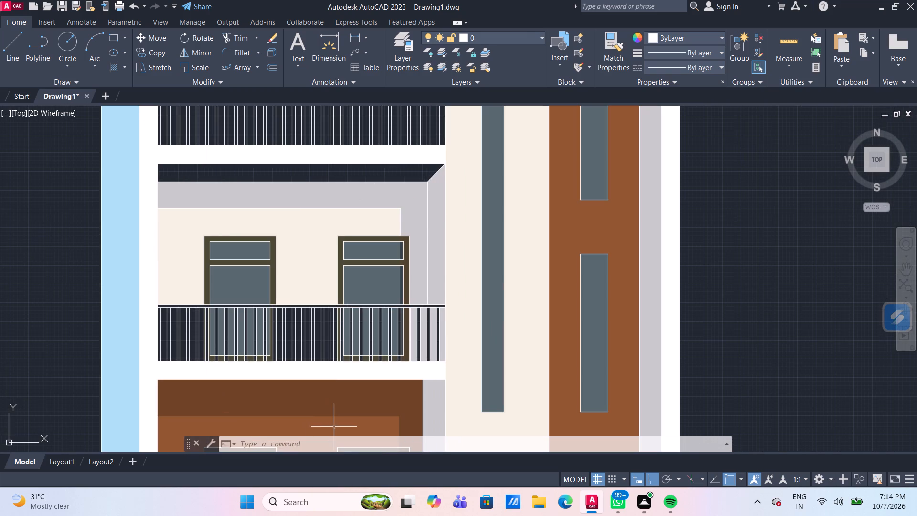
click(340, 398)
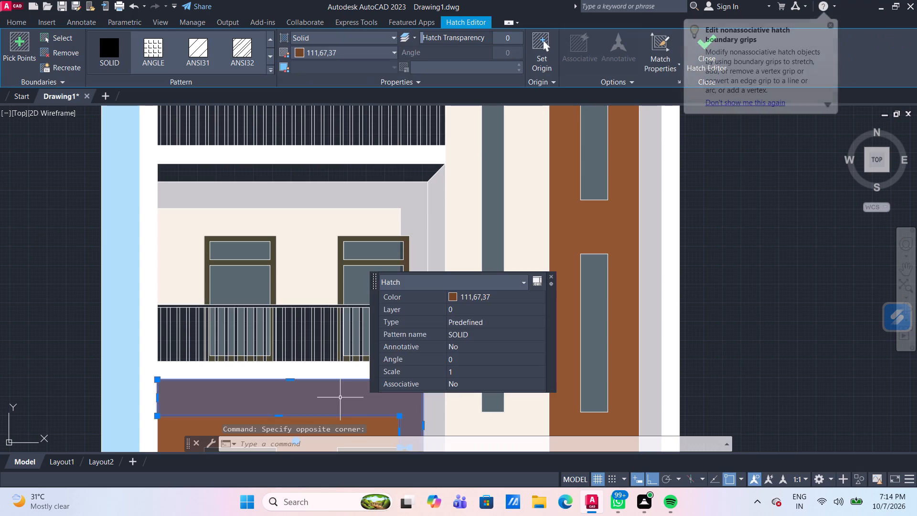
key(Escape)
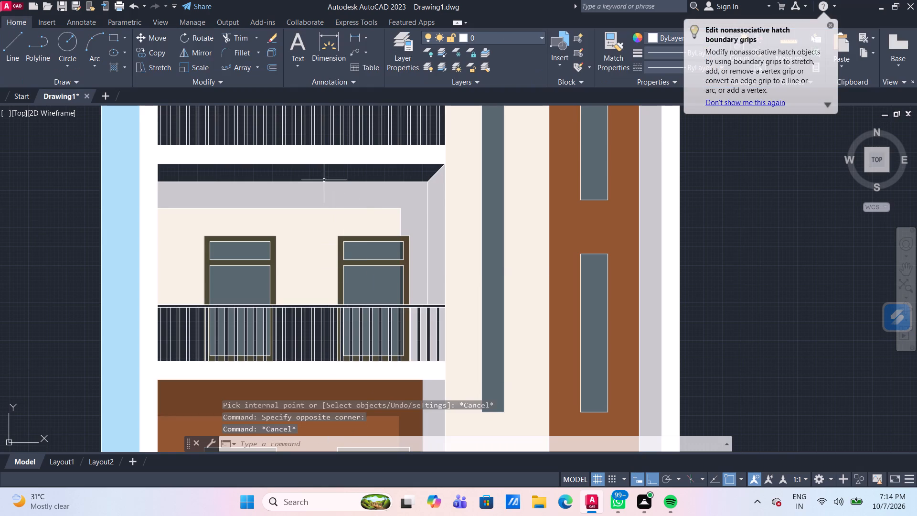
click(115, 69)
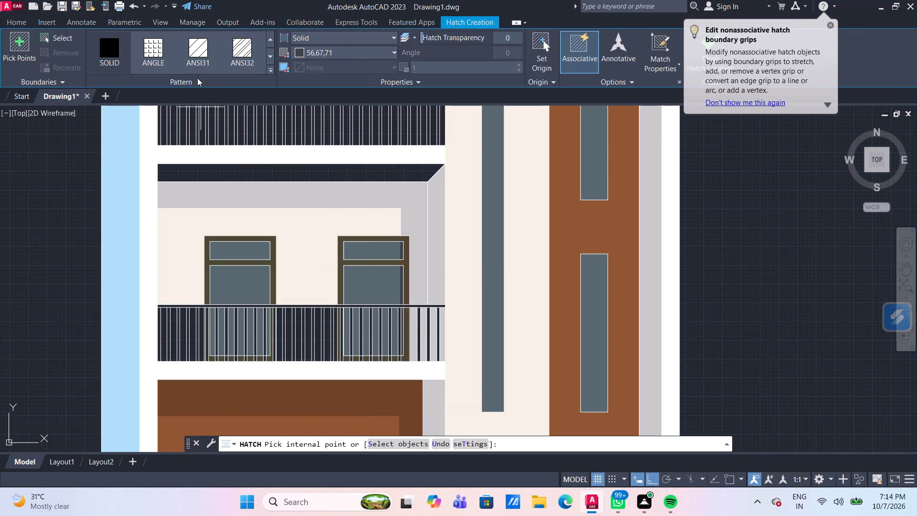
click(361, 54)
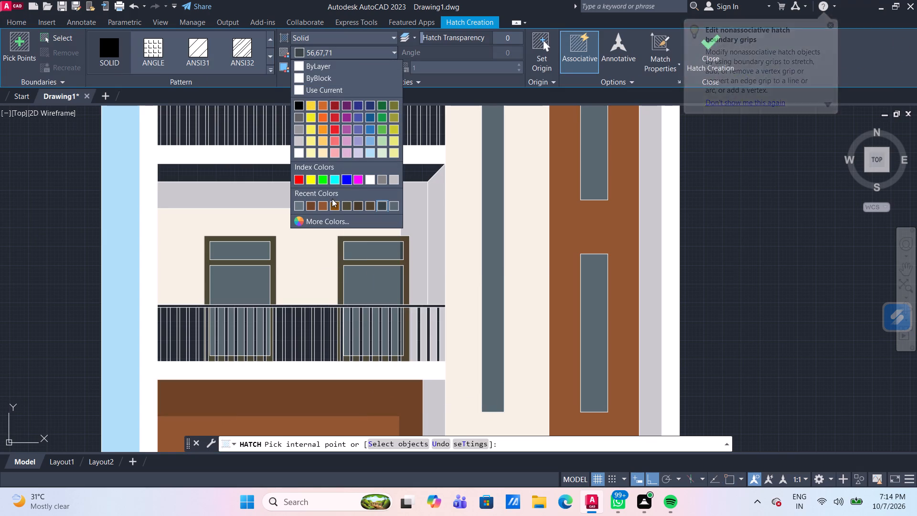
click(314, 206)
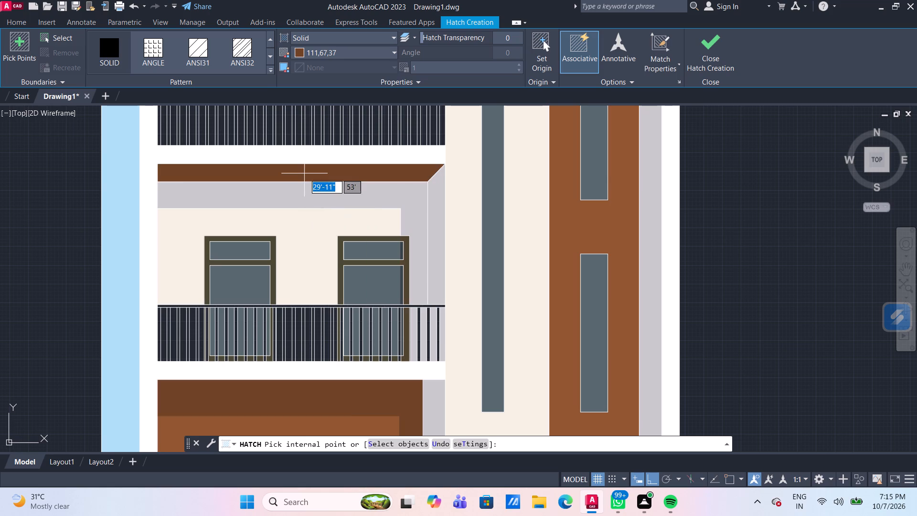
click(304, 173)
key(Escape)
Fill the sloped ramp area below the slatted ground-floor gate with solid 173,221,247.
scroll(416, 180, down, 2)
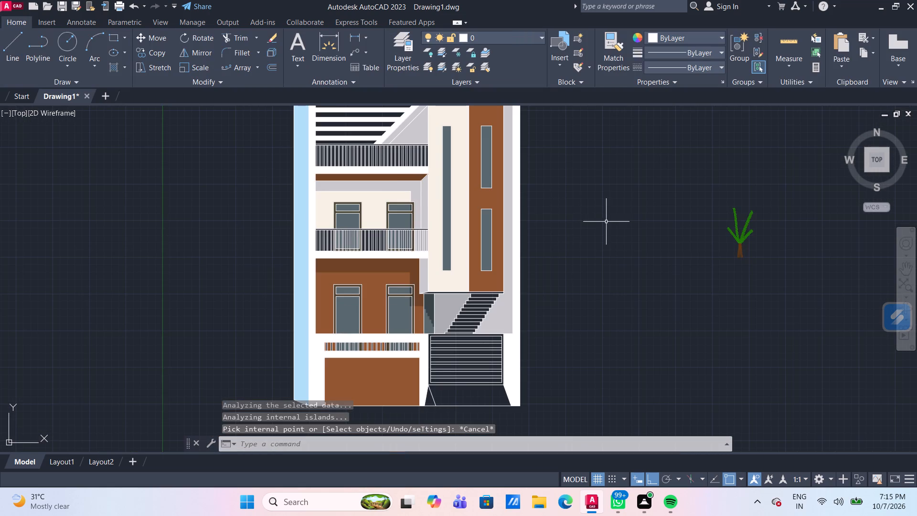
scroll(611, 227, down, 1)
middle_drag(613, 228, 475, 249)
scroll(438, 341, up, 1)
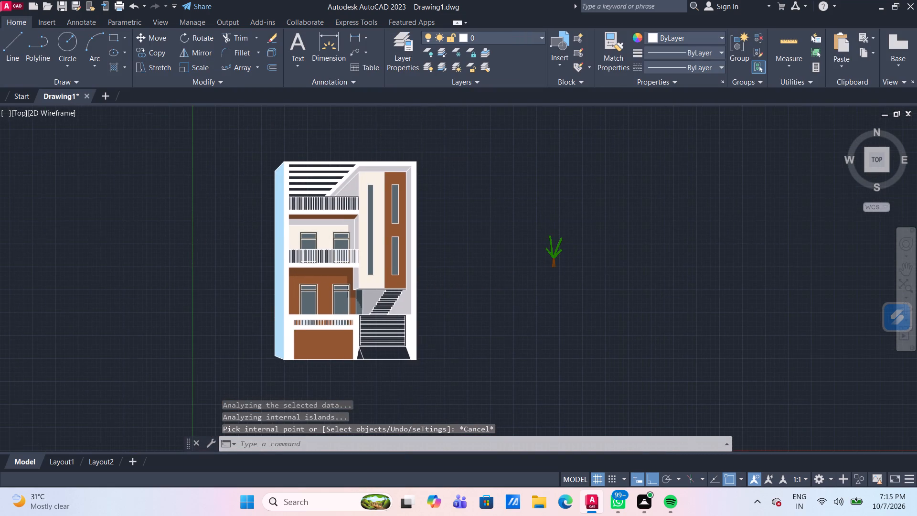
scroll(359, 362, up, 1)
middle_drag(351, 362, 353, 320)
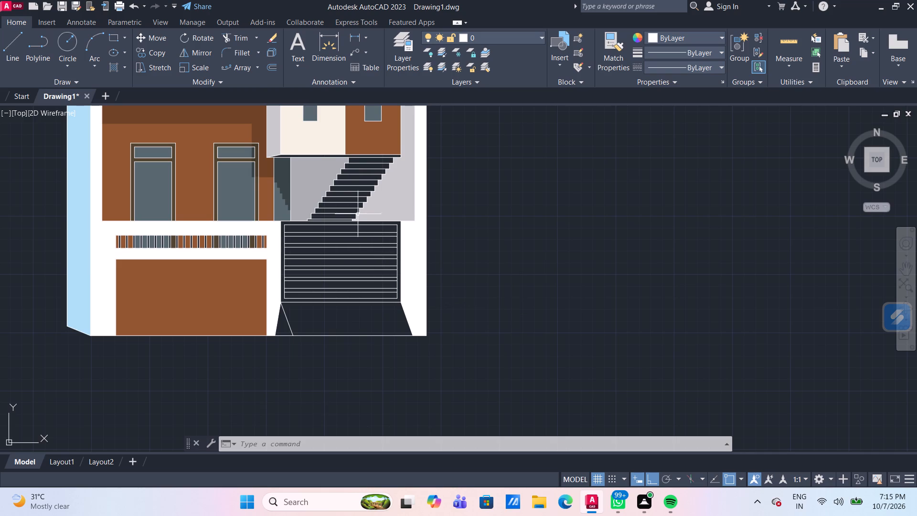
scroll(341, 190, up, 2)
middle_drag(331, 219, 320, 214)
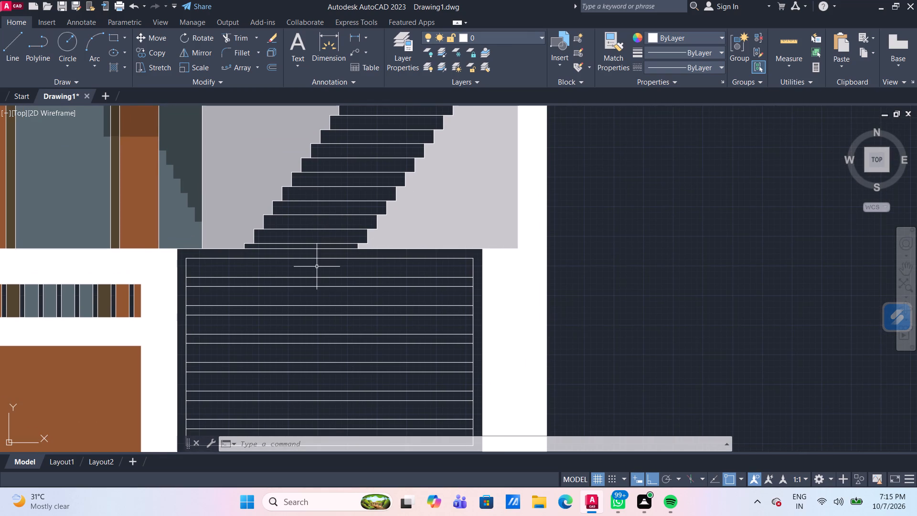
middle_drag(316, 267, 304, 227)
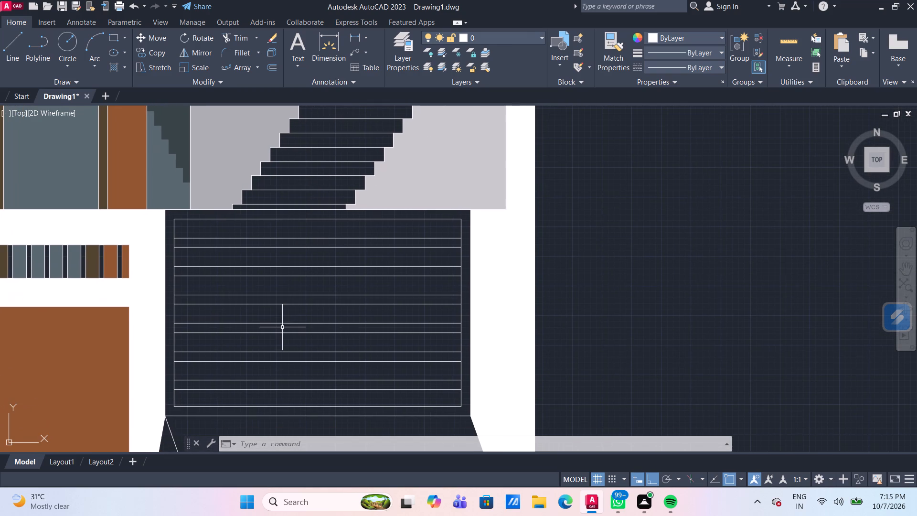
middle_drag(281, 327, 278, 250)
scroll(279, 250, down, 1)
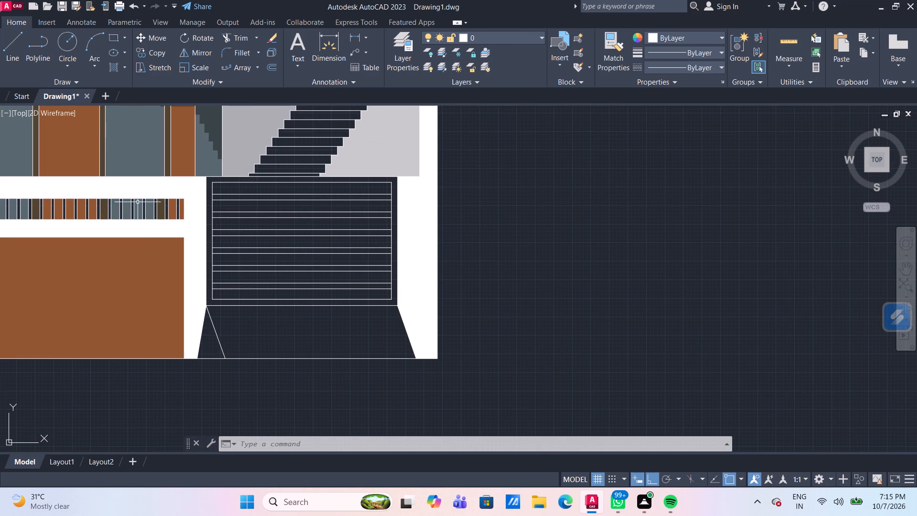
click(111, 65)
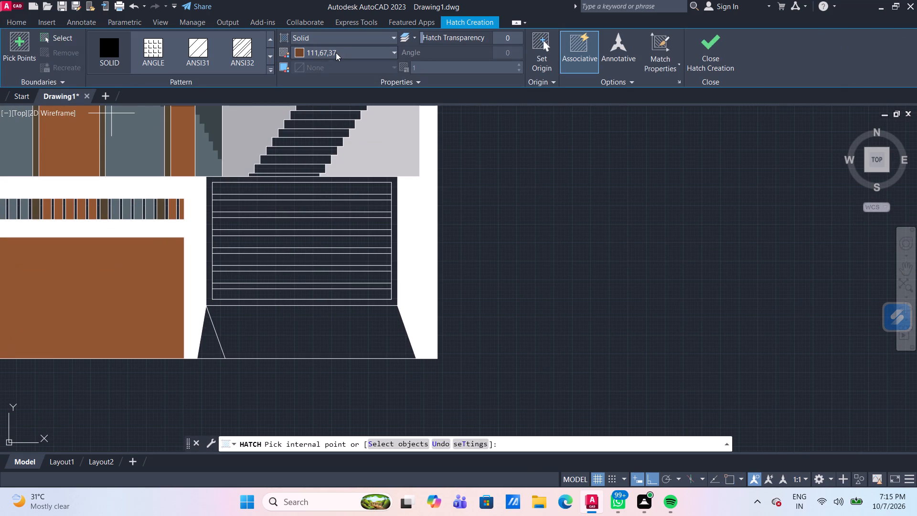
click(336, 53)
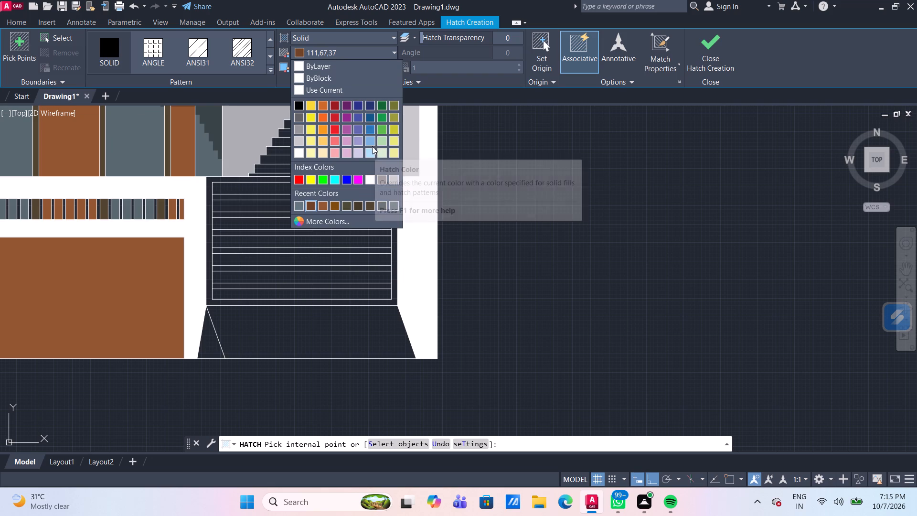
click(373, 153)
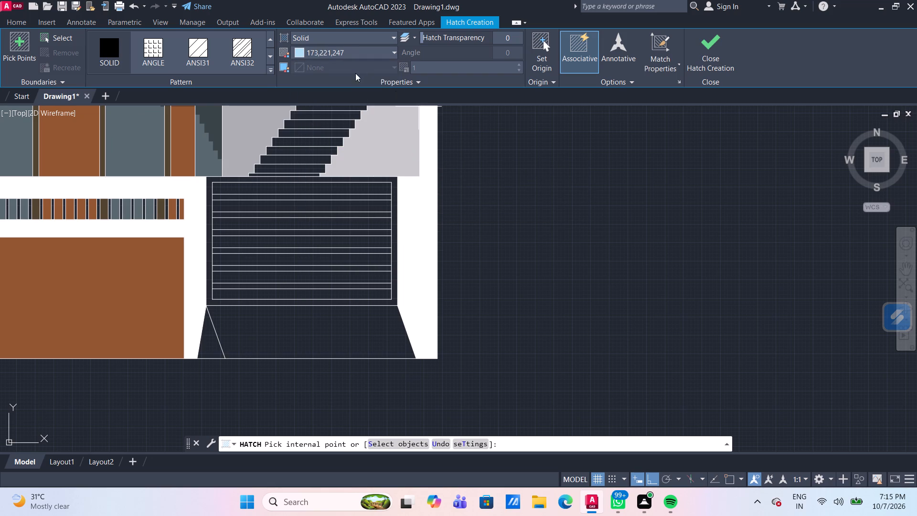
click(341, 334)
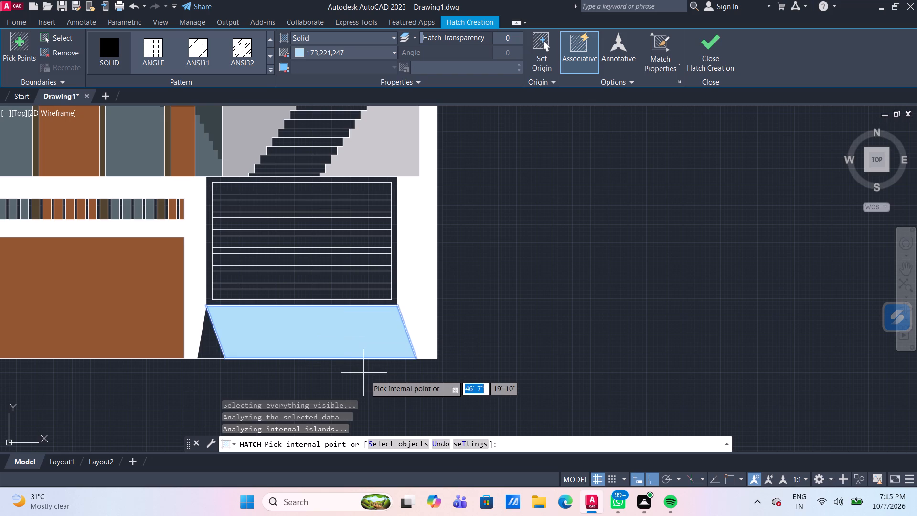
key(Return)
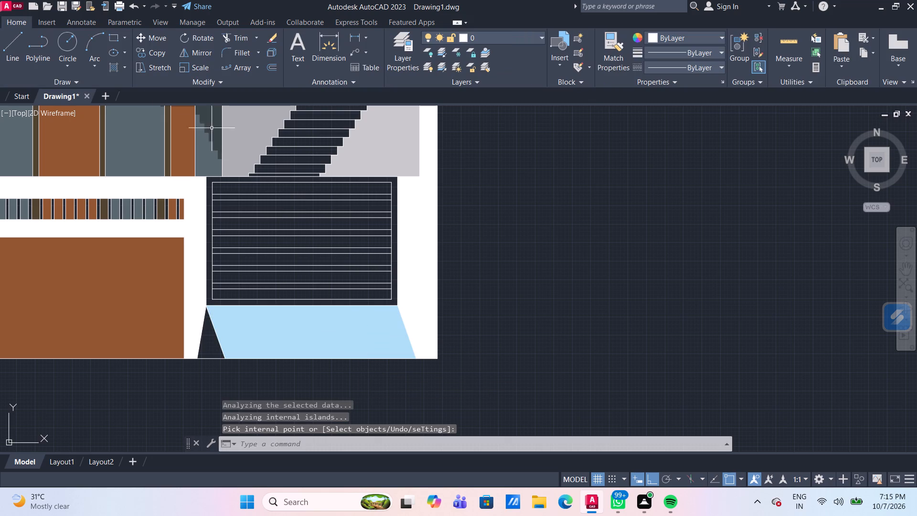
Fill the narrow triangle beside the light blue ramp with solid 56,67,71.
click(114, 61)
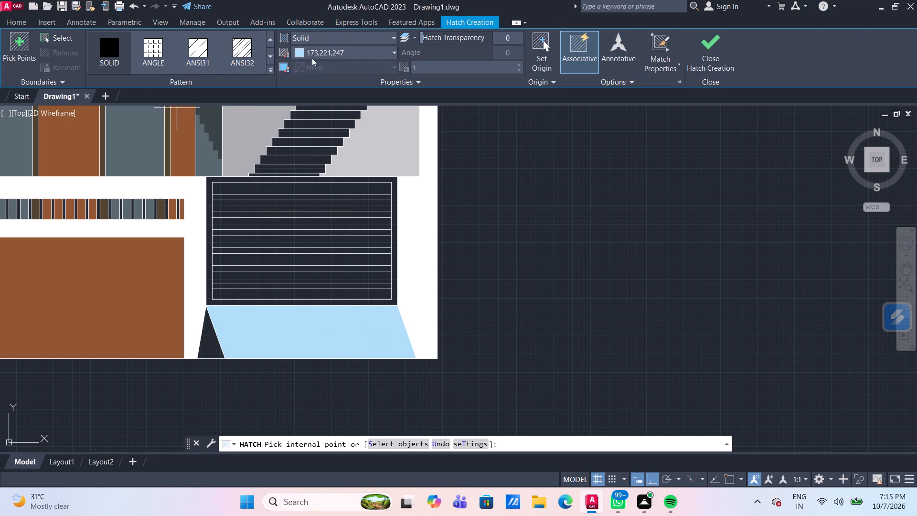
click(319, 54)
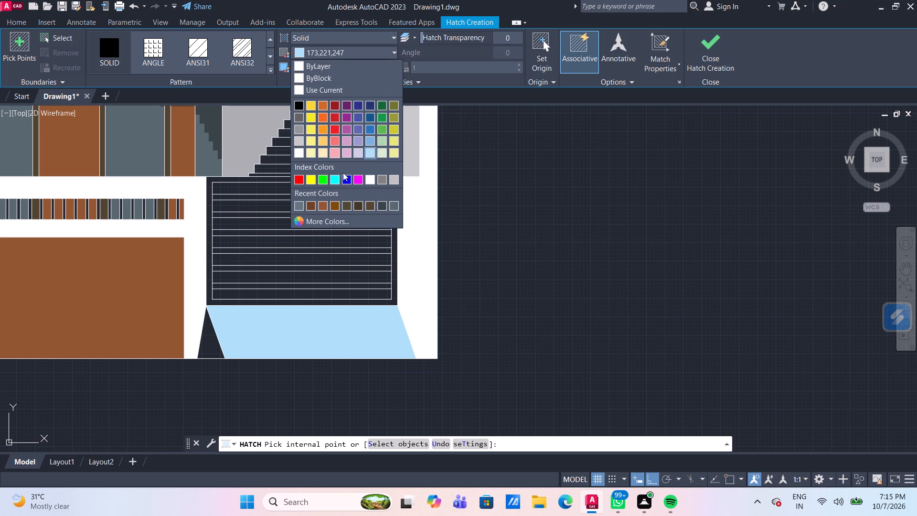
click(383, 206)
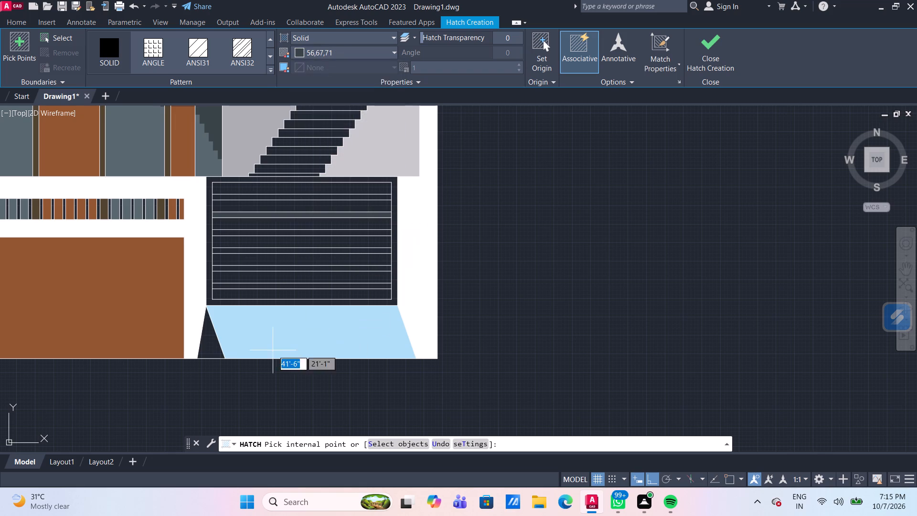
click(210, 349)
key(Return)
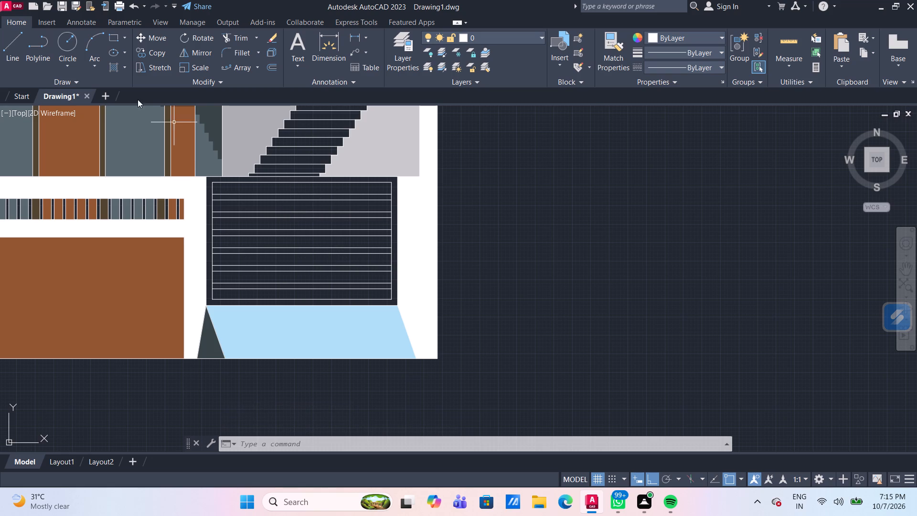
Fill the ground-floor gate's outer frame with solid index colour 23, and try adding the uppermost narrow slat.
click(115, 66)
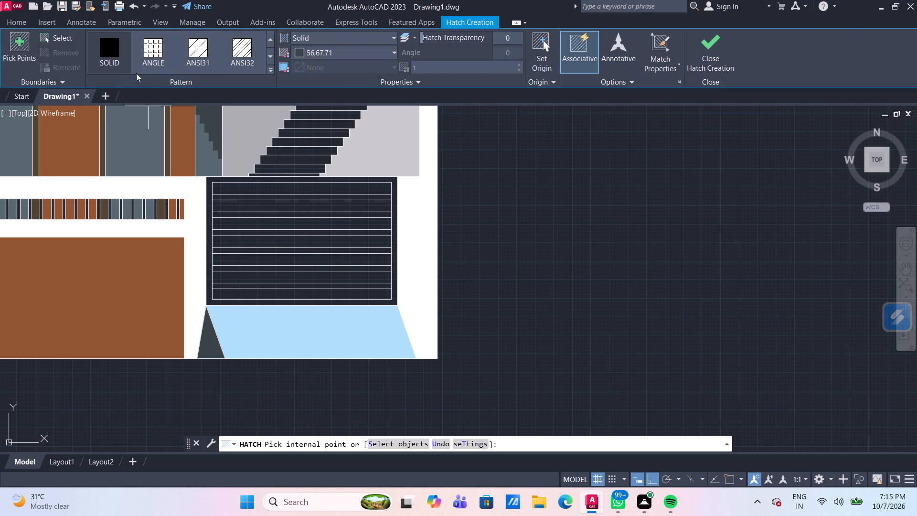
click(386, 49)
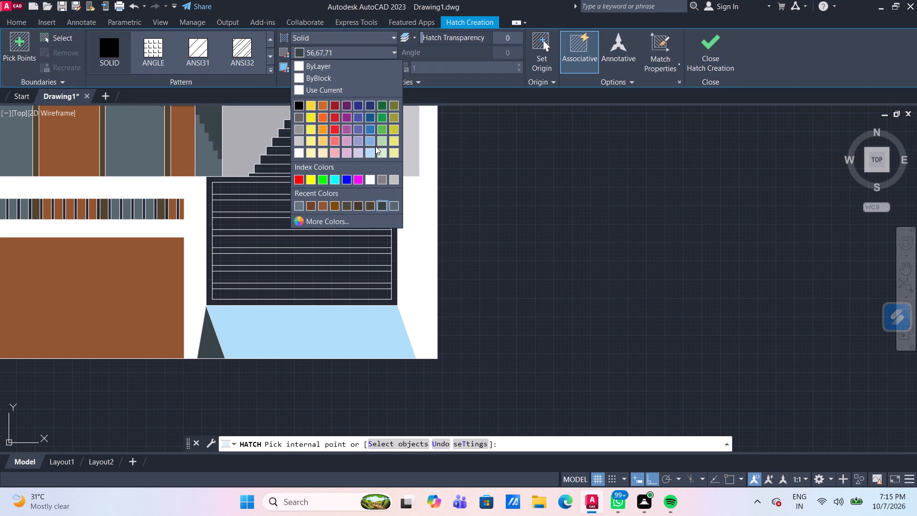
click(335, 223)
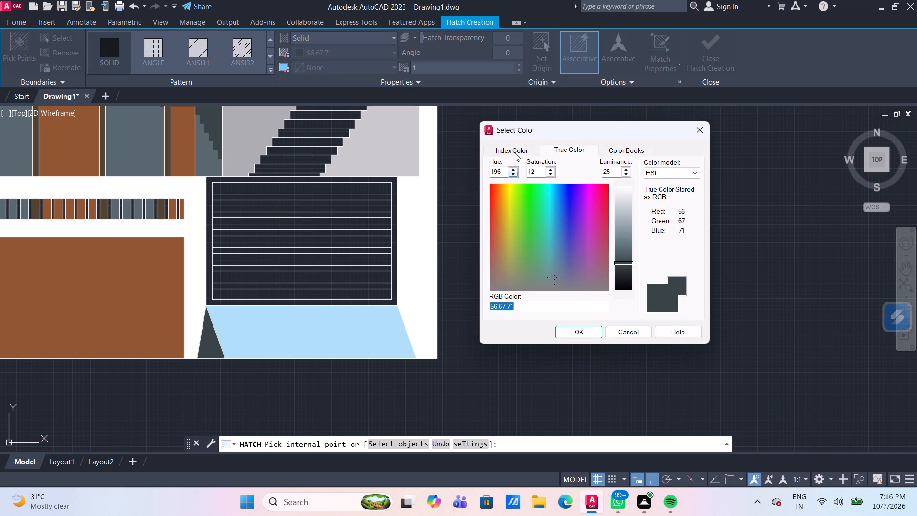
click(515, 151)
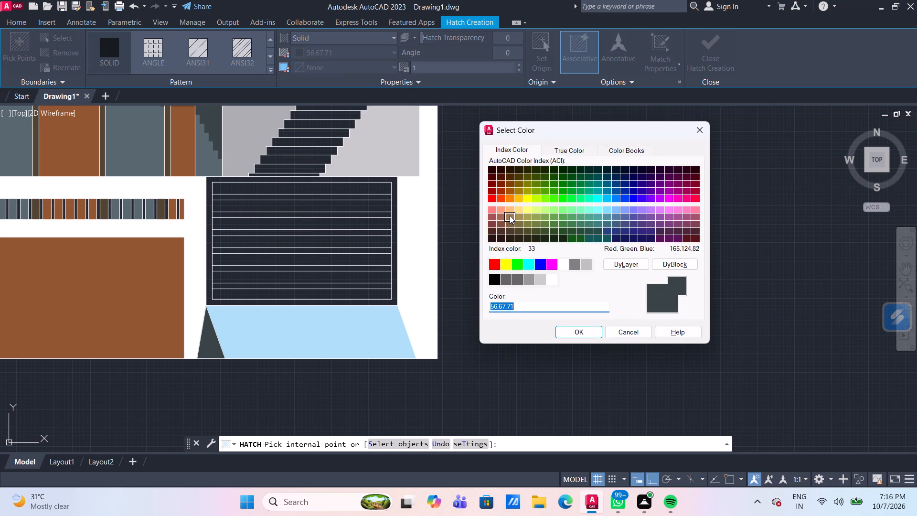
click(510, 215)
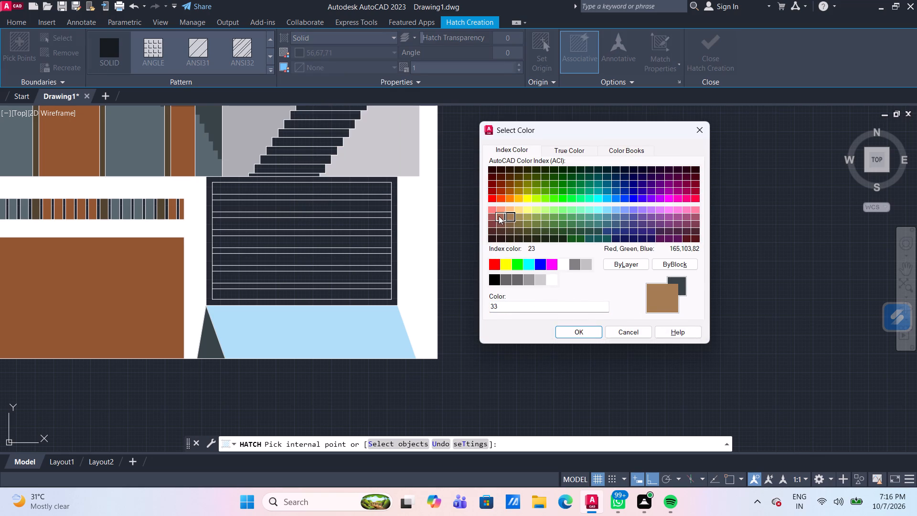
click(499, 216)
click(590, 333)
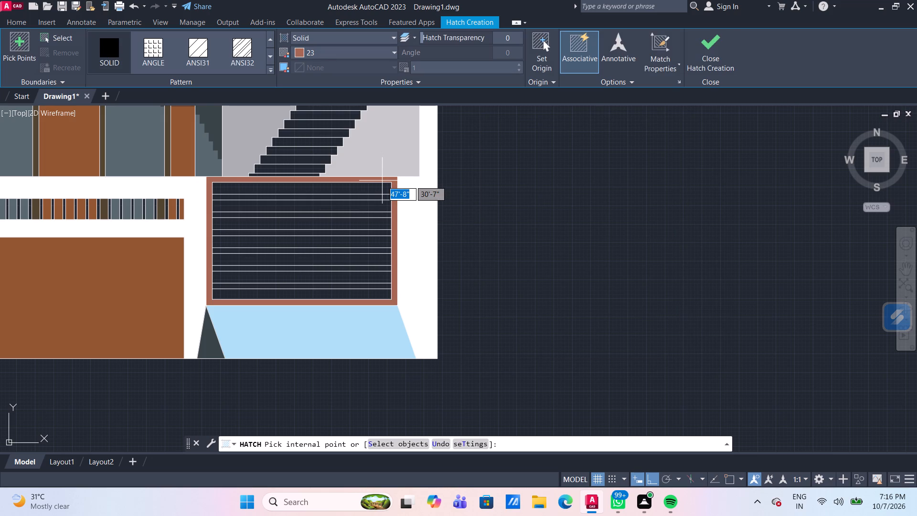
click(382, 181)
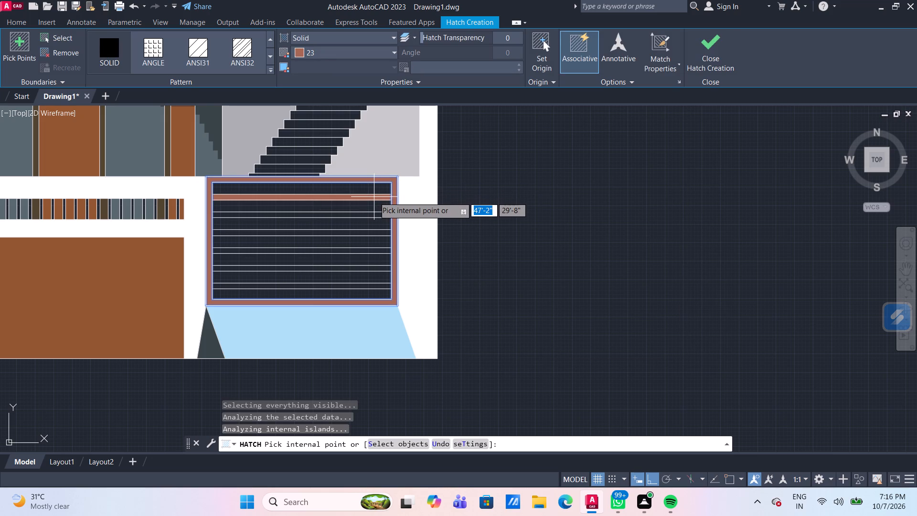
click(374, 197)
scroll(369, 198, up, 2)
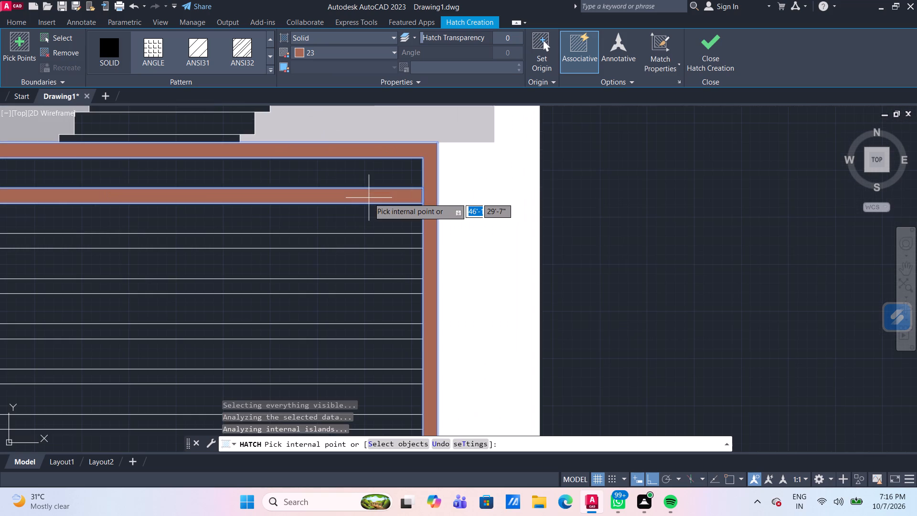
click(369, 198)
scroll(369, 198, down, 2)
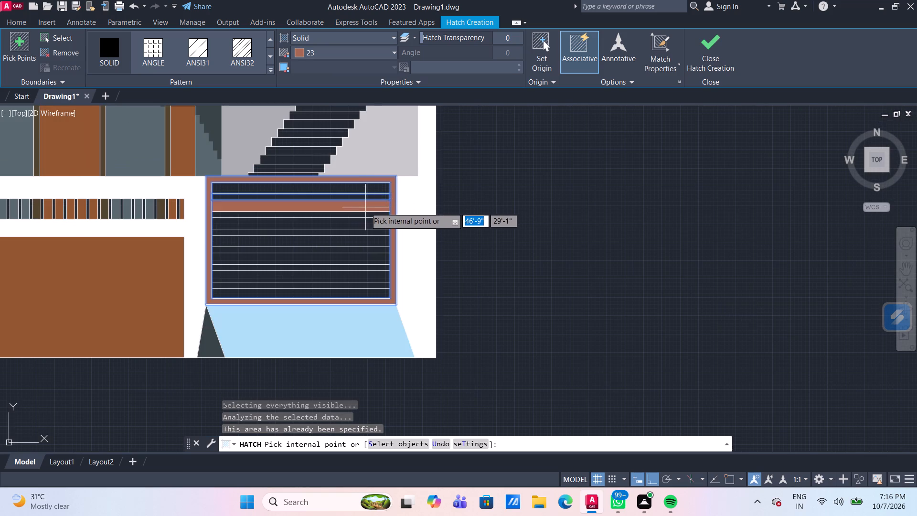
key(Escape)
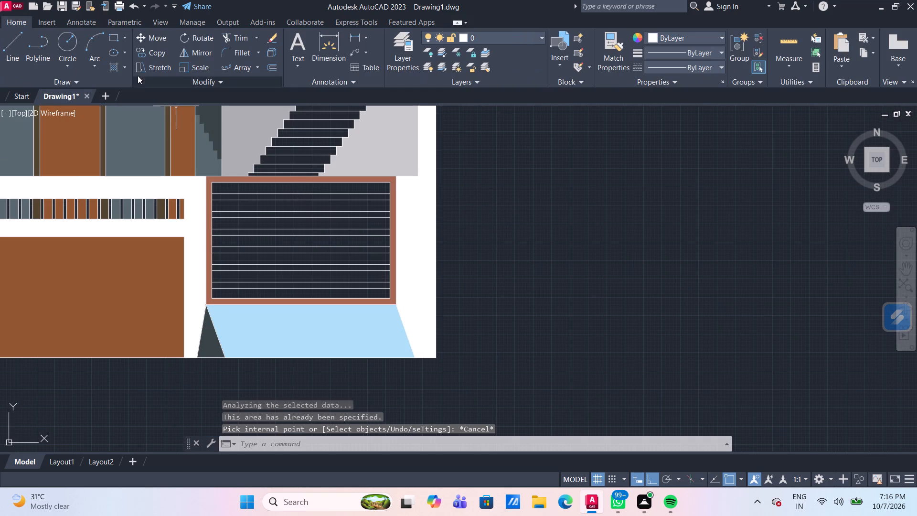
Fill the ground-floor gate's six narrow horizontal slats with solid index colour 23.
click(114, 69)
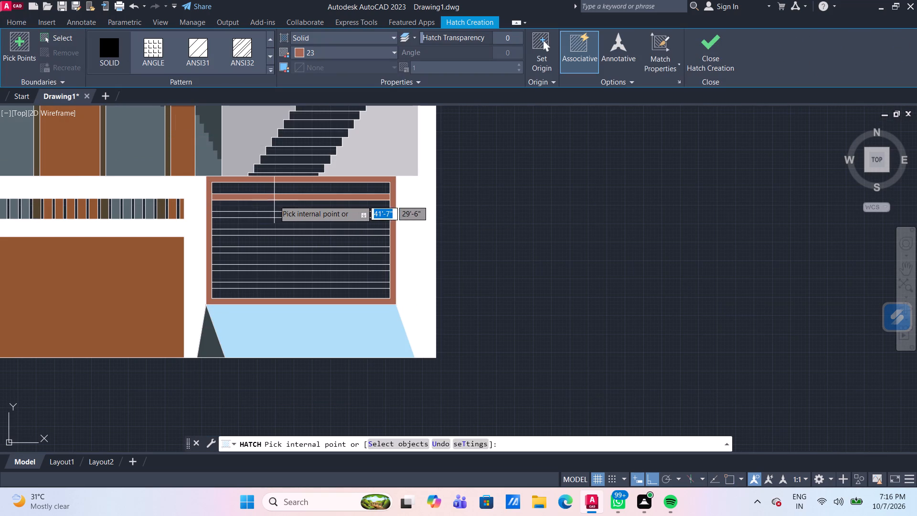
scroll(274, 200, up, 2)
click(282, 193)
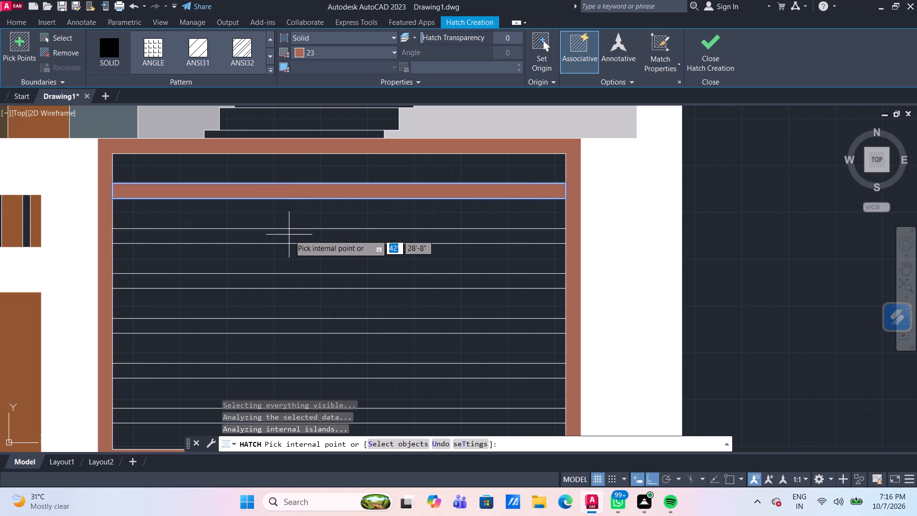
click(289, 235)
click(301, 279)
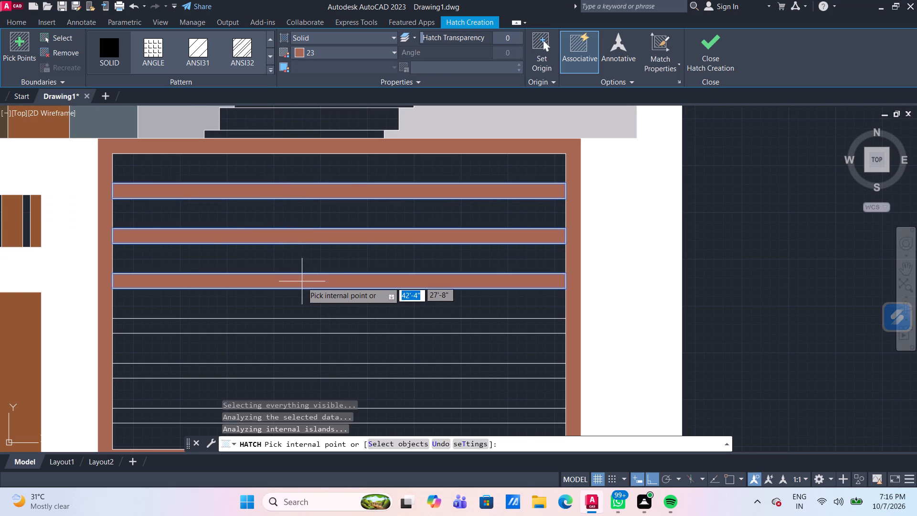
scroll(302, 285, down, 1)
click(305, 310)
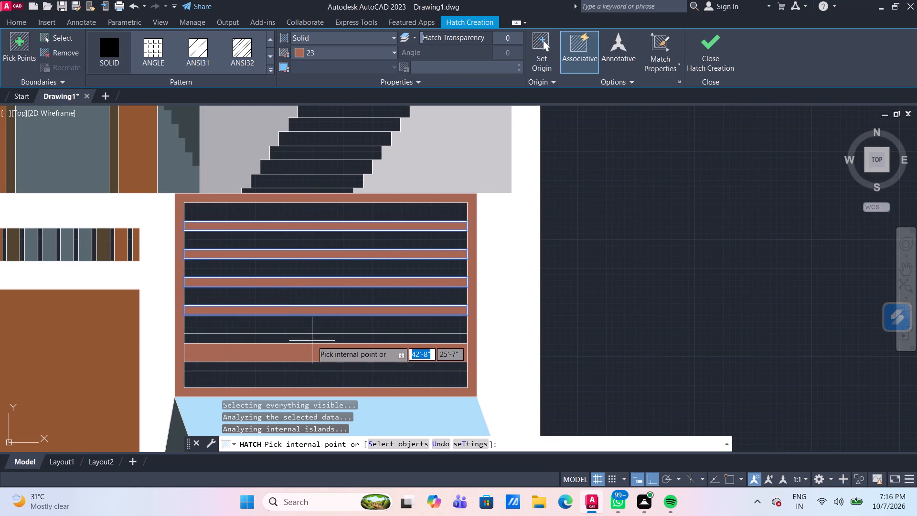
click(313, 338)
click(314, 368)
key(Escape)
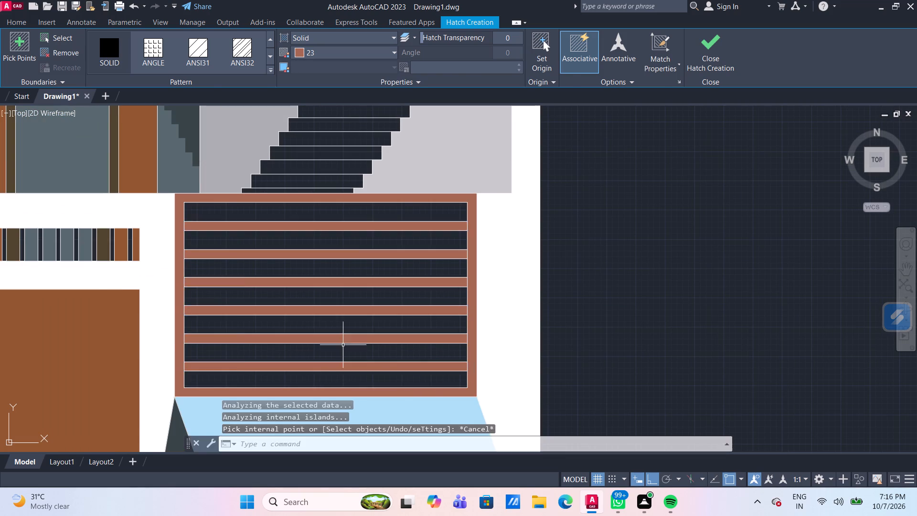
Fill the seven wide dark bands between the ground-floor gate's slats with solid index colour 27.
scroll(342, 342, down, 2)
middle_drag(521, 343, 513, 303)
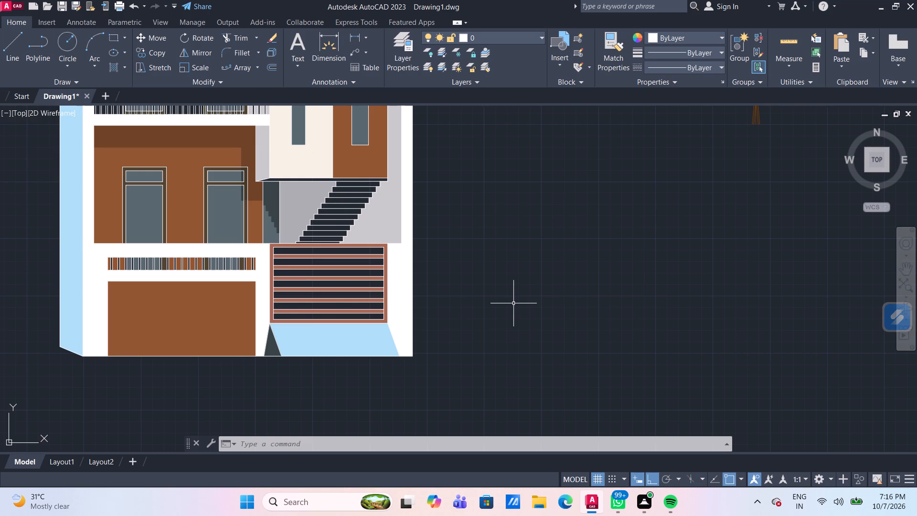
scroll(322, 336, up, 1)
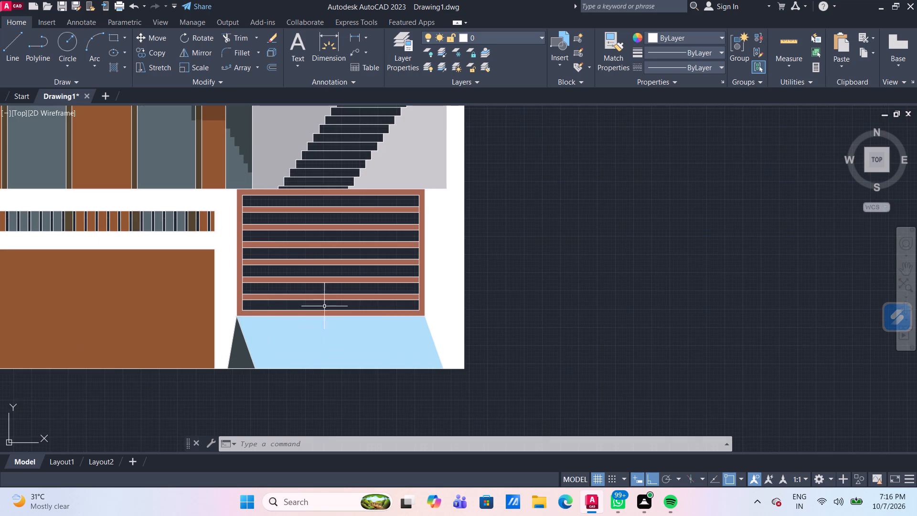
middle_drag(324, 306, 307, 277)
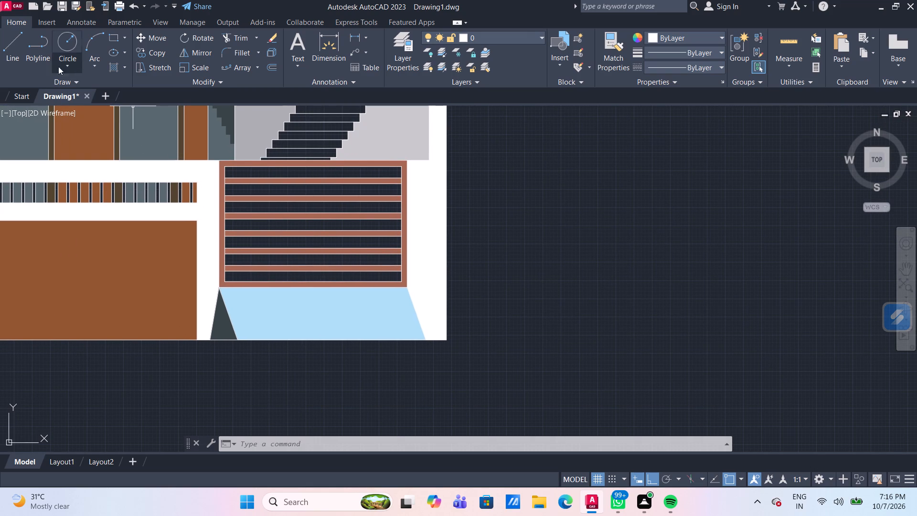
click(117, 67)
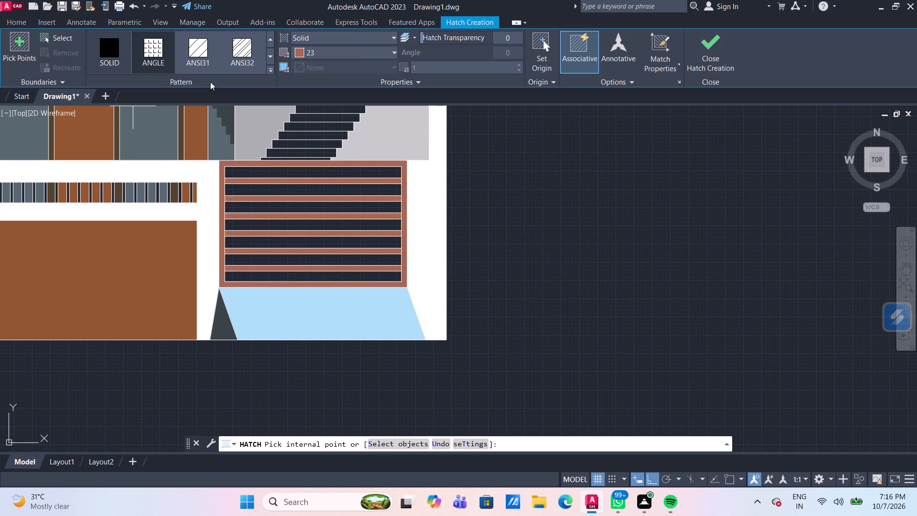
click(382, 47)
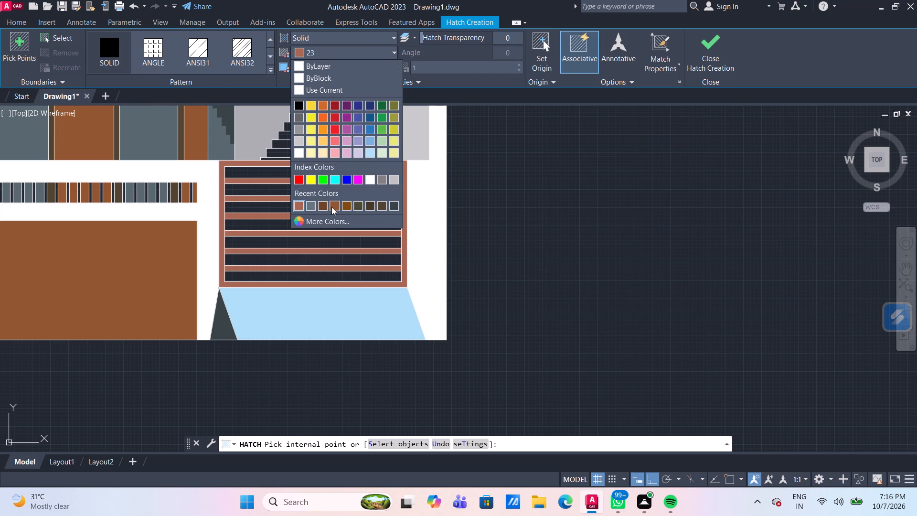
click(335, 221)
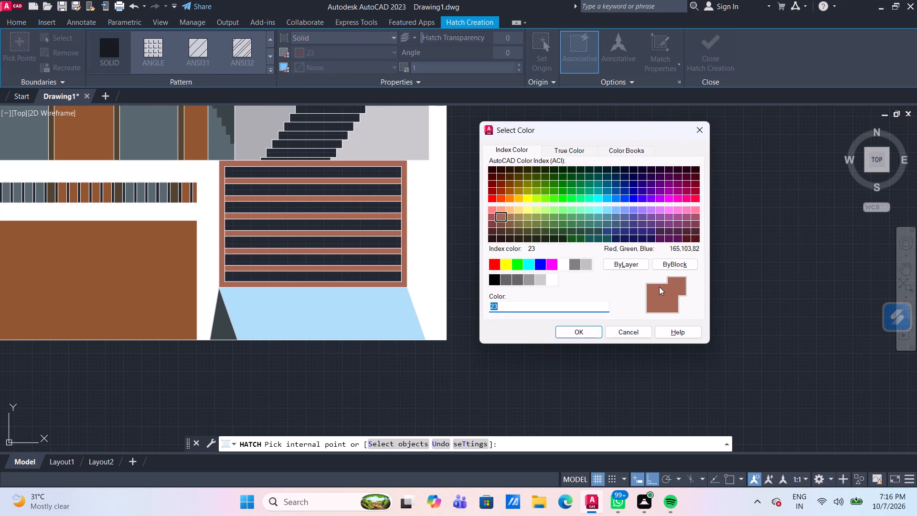
click(501, 229)
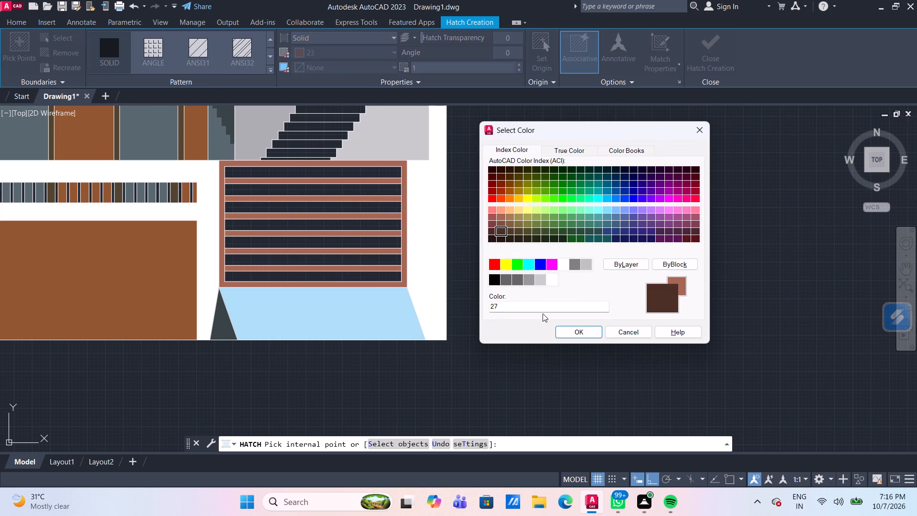
click(579, 332)
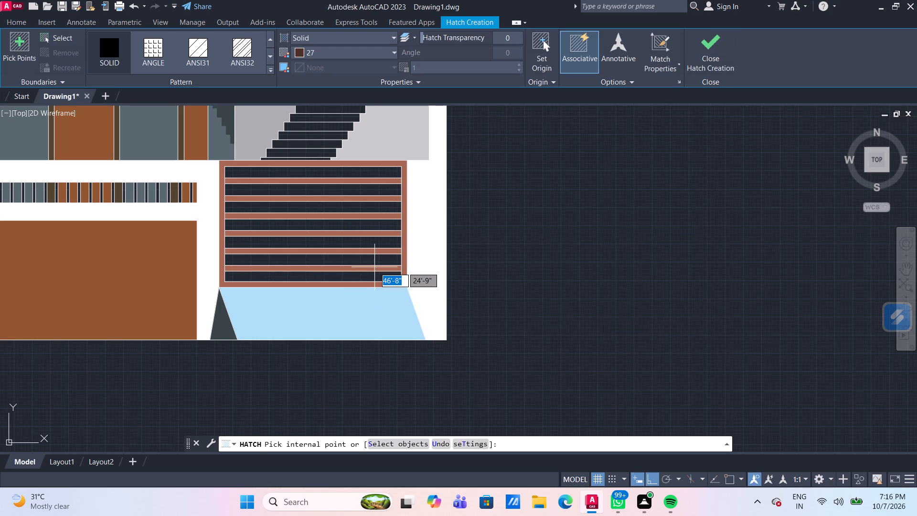
click(376, 275)
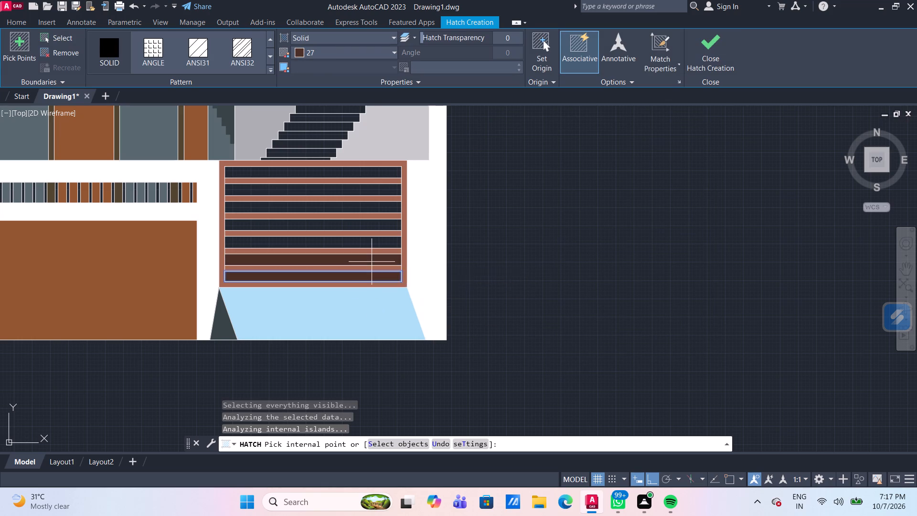
click(372, 262)
click(372, 242)
click(373, 228)
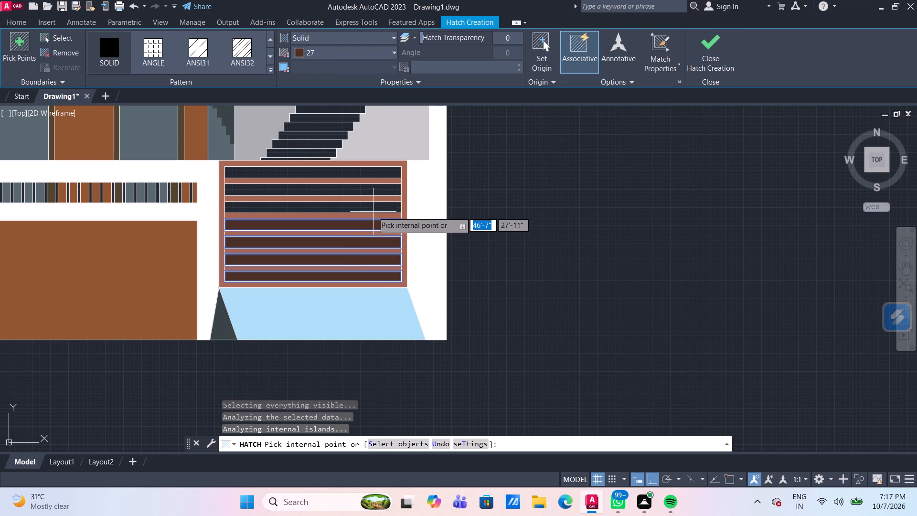
click(373, 207)
click(373, 191)
click(373, 169)
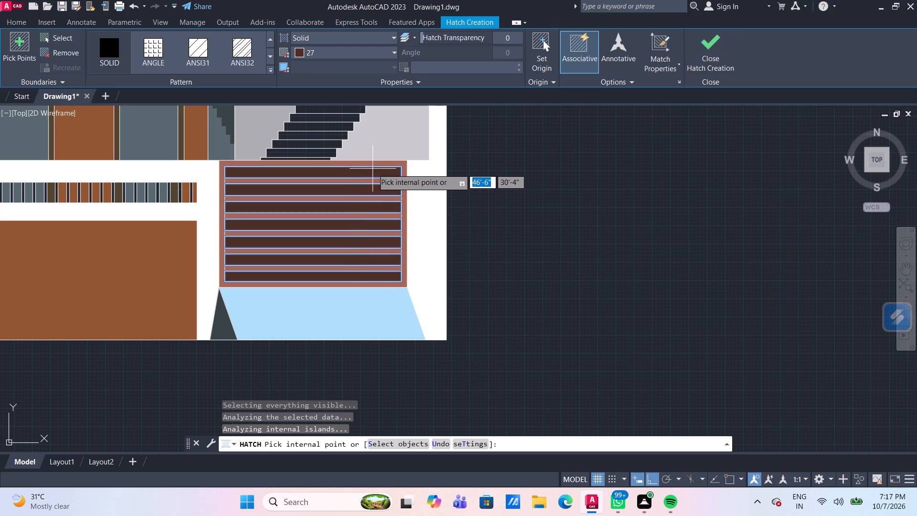
key(Escape)
Fill the seven wall strips behind the upper balcony railing, between the two doors, with the cream wall's solid colour 244,239,225.
scroll(591, 204, down, 3)
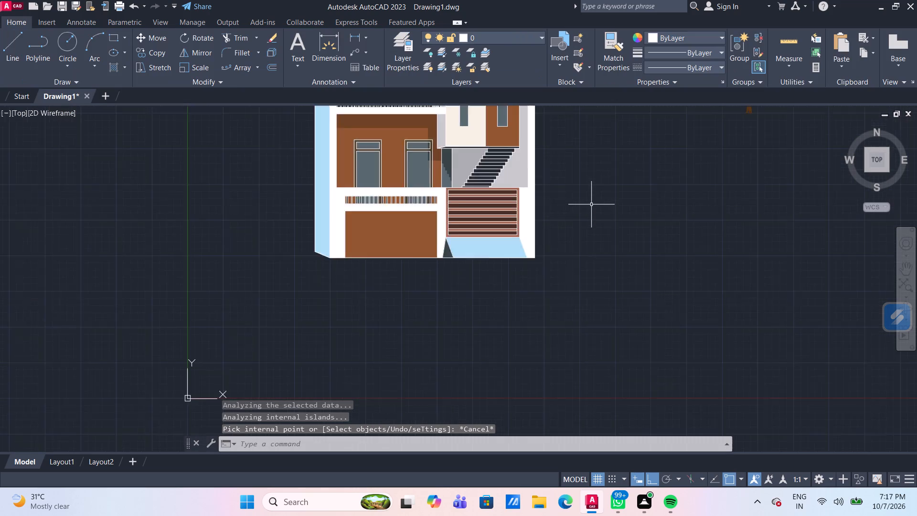
scroll(596, 201, up, 2)
middle_drag(595, 204, 578, 262)
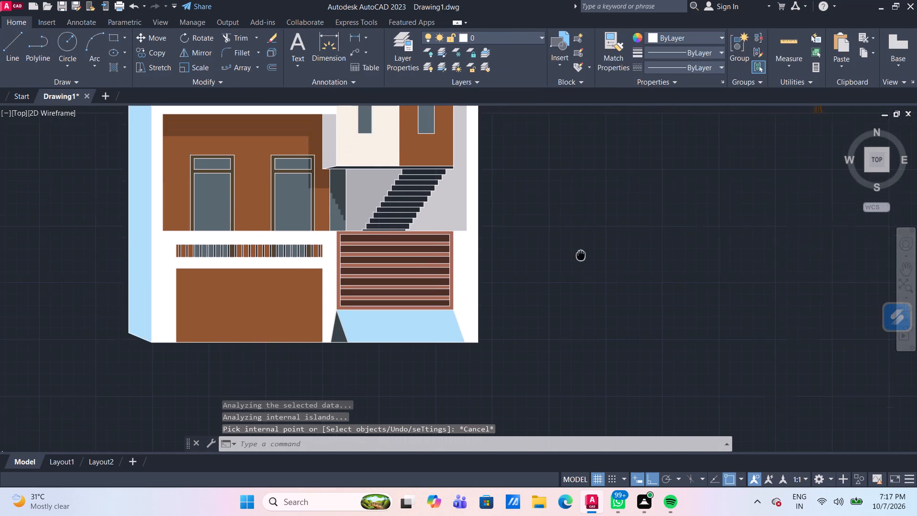
middle_drag(578, 262, 576, 269)
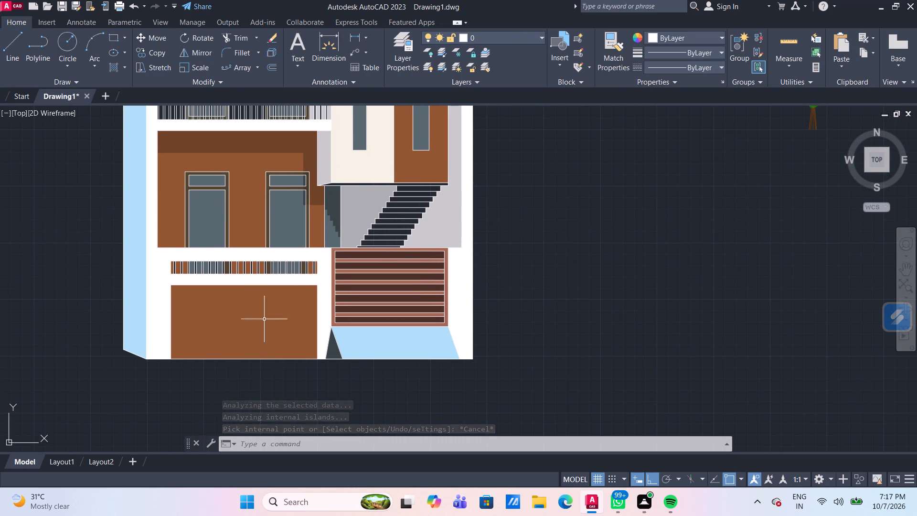
scroll(250, 303, up, 3)
scroll(239, 285, down, 3)
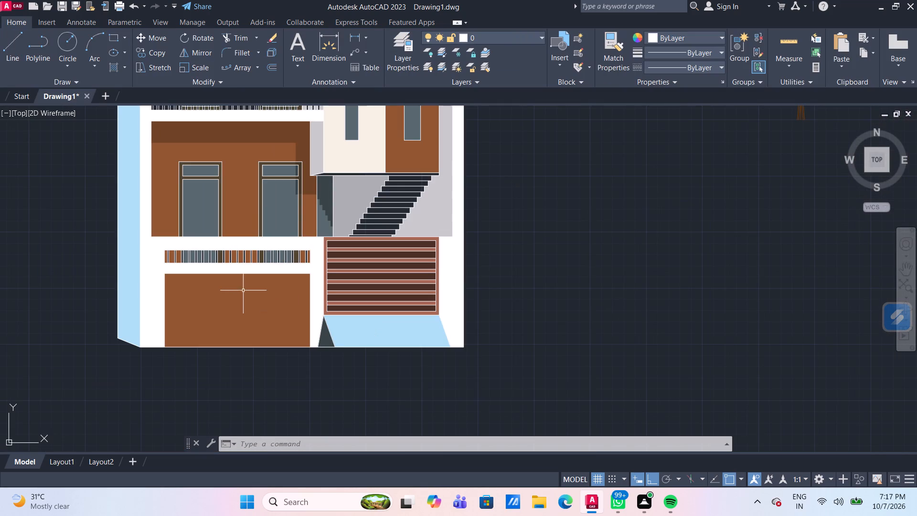
middle_drag(241, 136, 256, 271)
scroll(250, 239, up, 2)
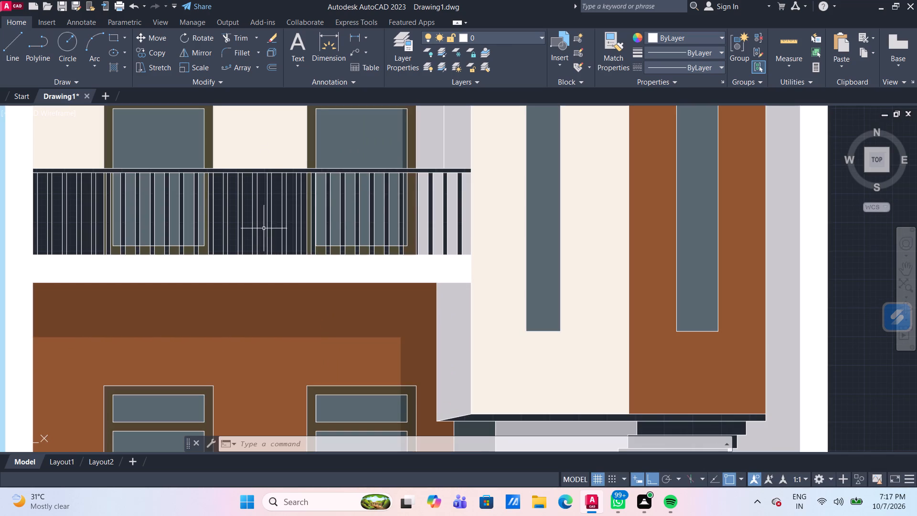
click(263, 137)
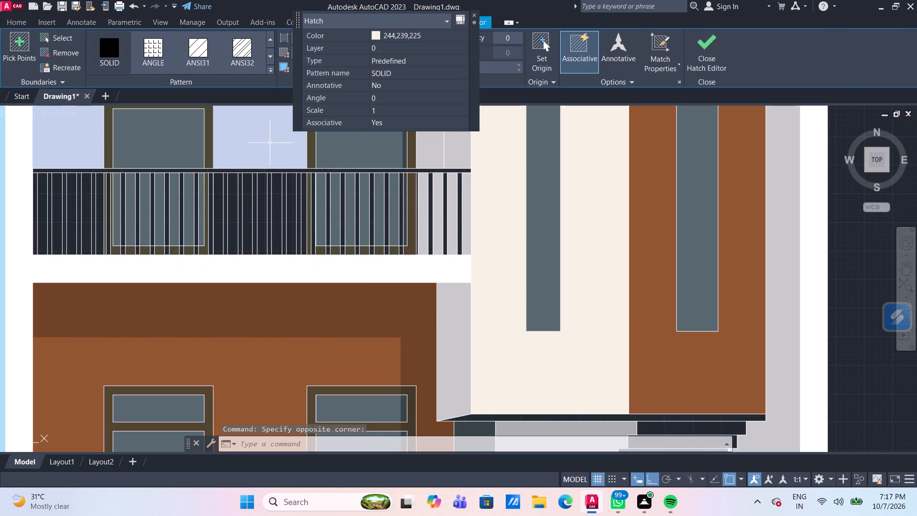
key(Escape)
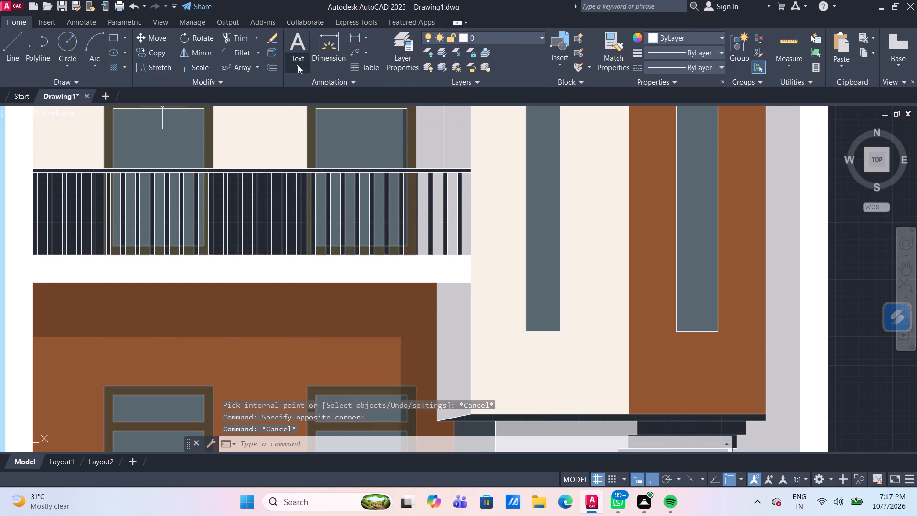
click(113, 67)
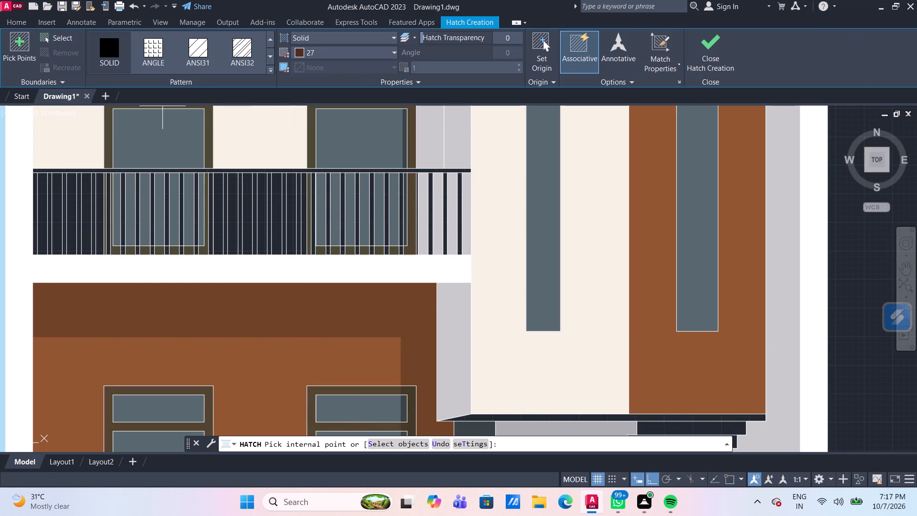
click(318, 54)
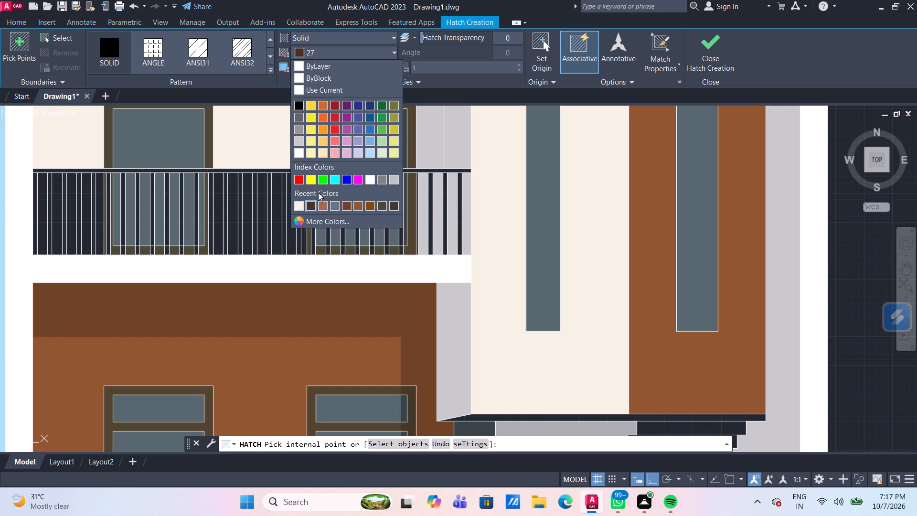
click(300, 204)
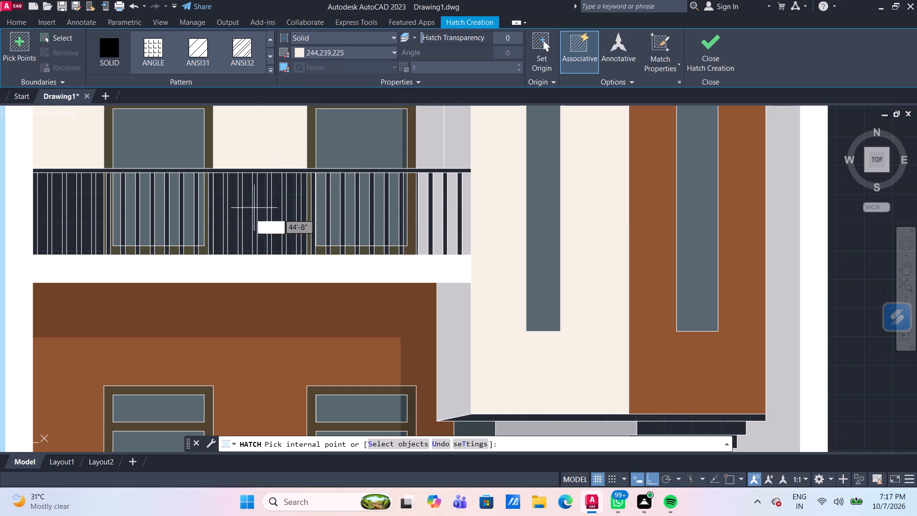
scroll(295, 212, up, 1)
middle_drag(308, 166, 331, 199)
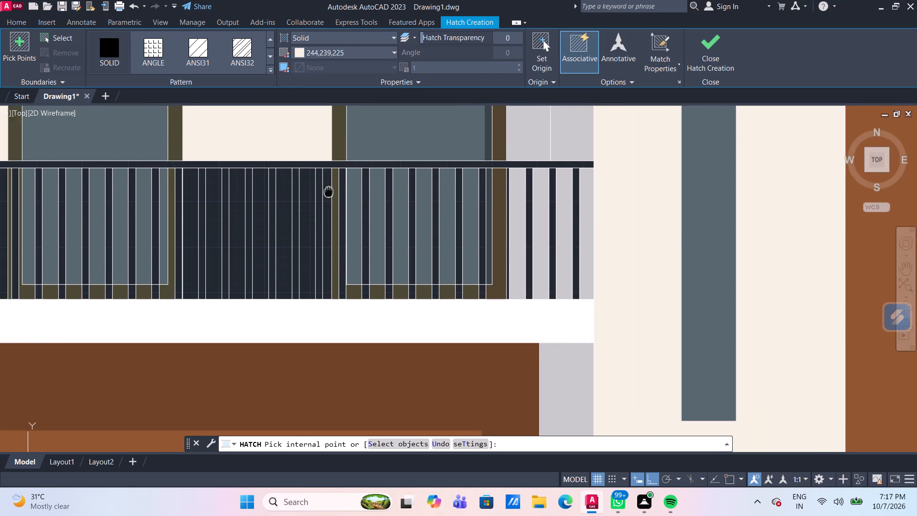
middle_drag(331, 199, 331, 200)
click(332, 199)
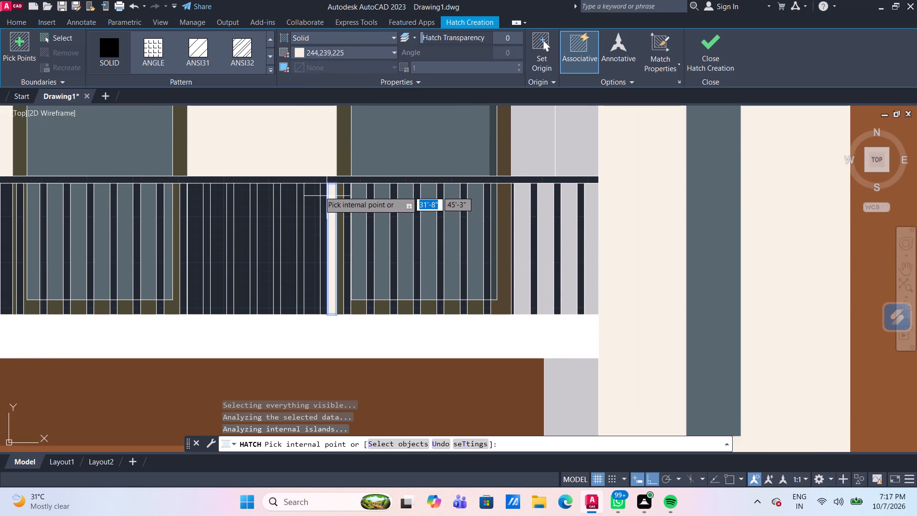
click(309, 195)
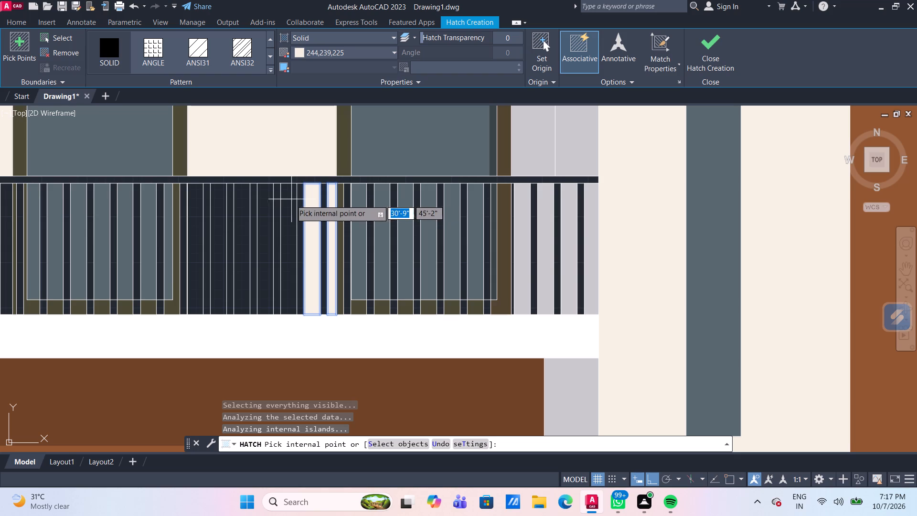
click(288, 203)
click(262, 202)
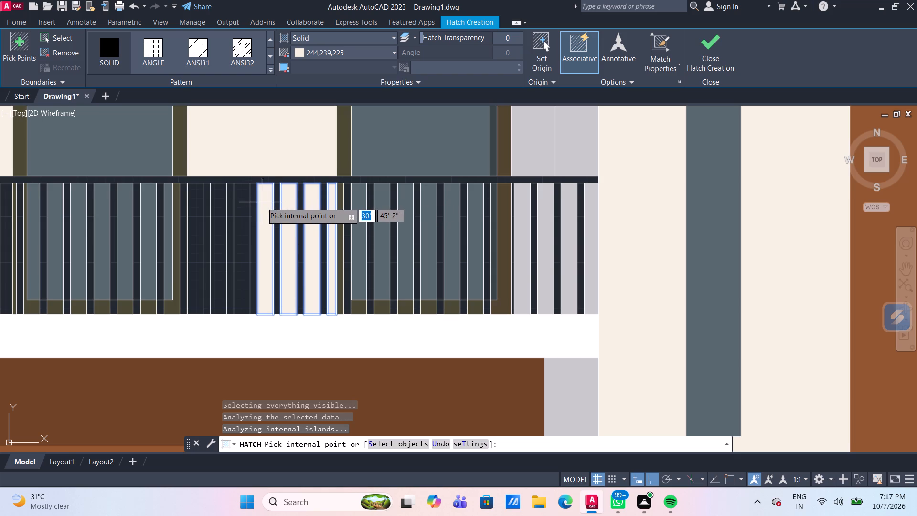
click(243, 202)
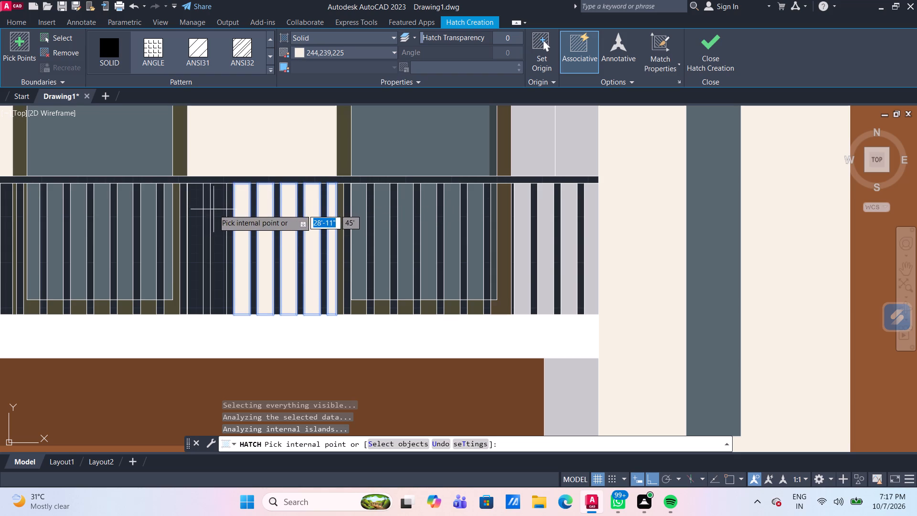
click(214, 209)
click(192, 203)
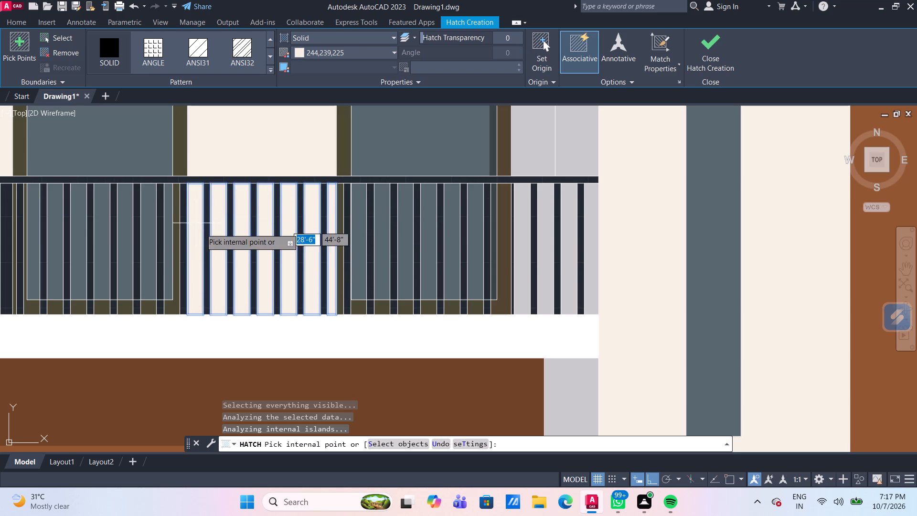
Fill the five wall strips behind the upper balcony railing, between its outer end and the first door, with solid 244,239,225.
scroll(453, 241, down, 2)
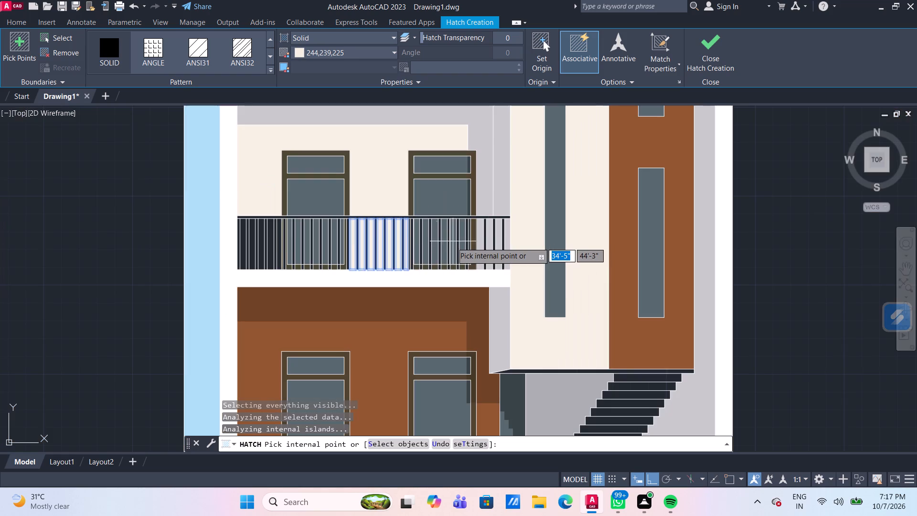
scroll(266, 236, up, 3)
middle_drag(314, 193, 315, 194)
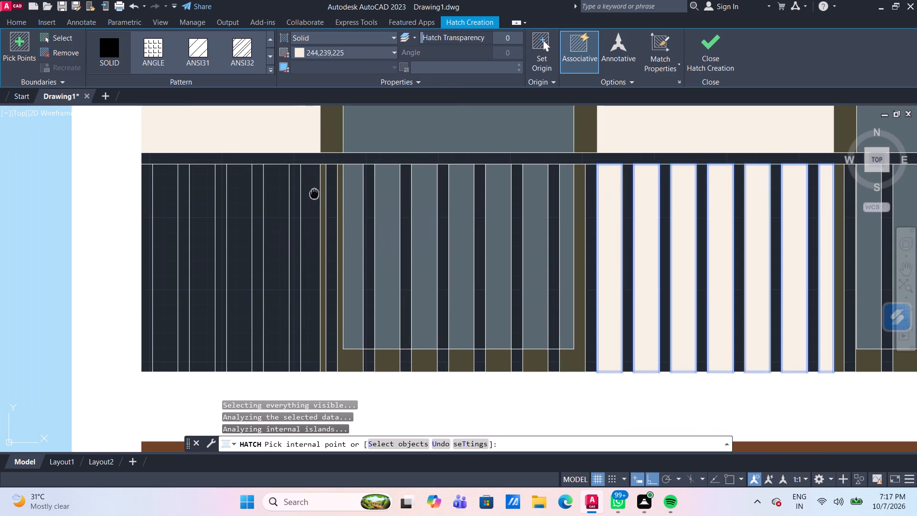
middle_drag(315, 194, 319, 231)
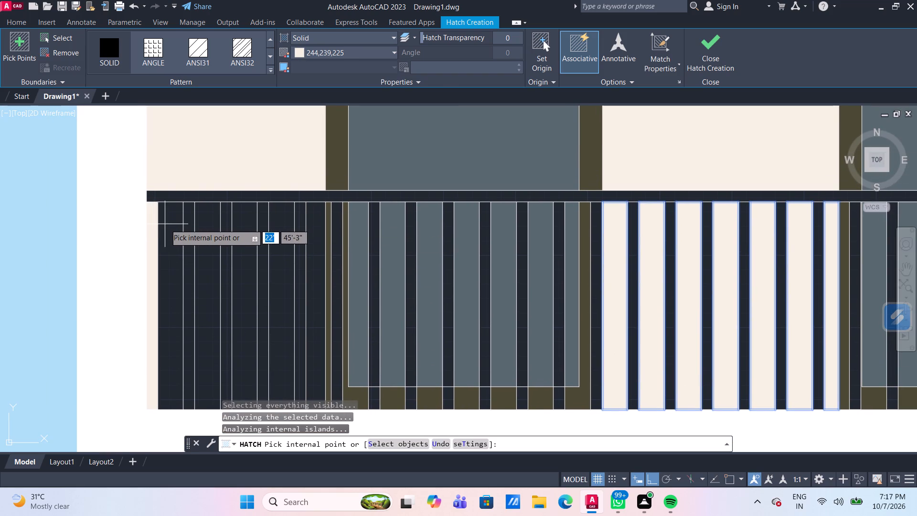
click(168, 224)
click(206, 236)
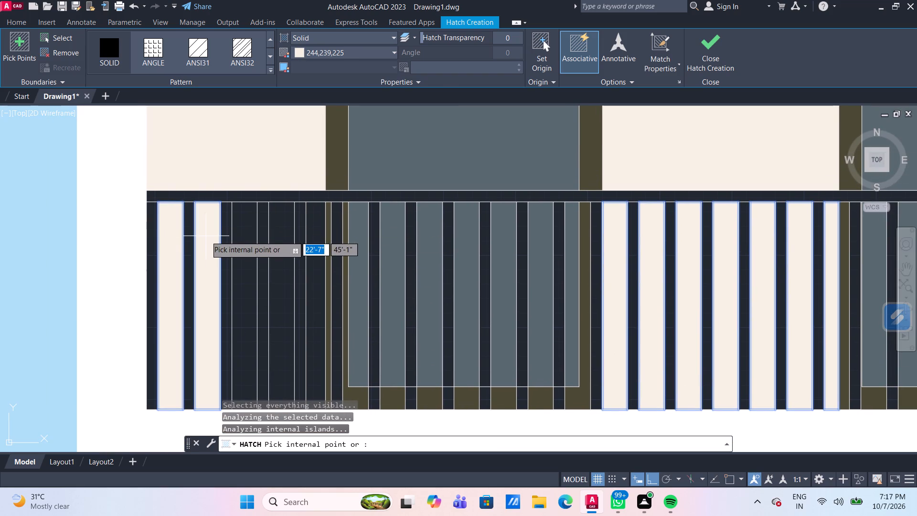
click(246, 242)
click(287, 247)
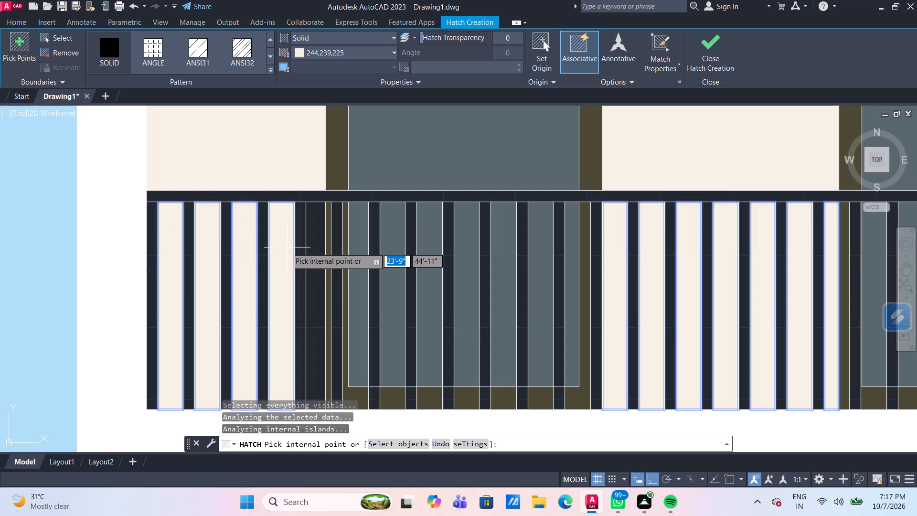
click(320, 249)
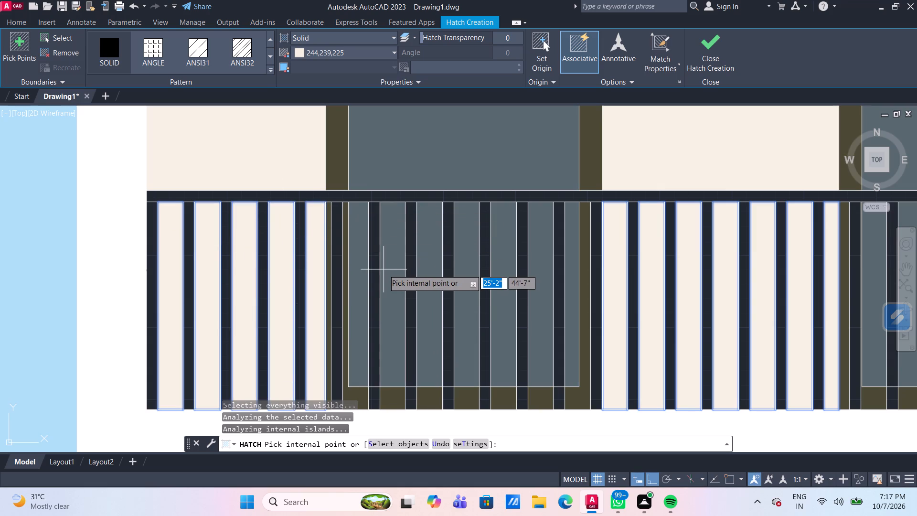
key(Escape)
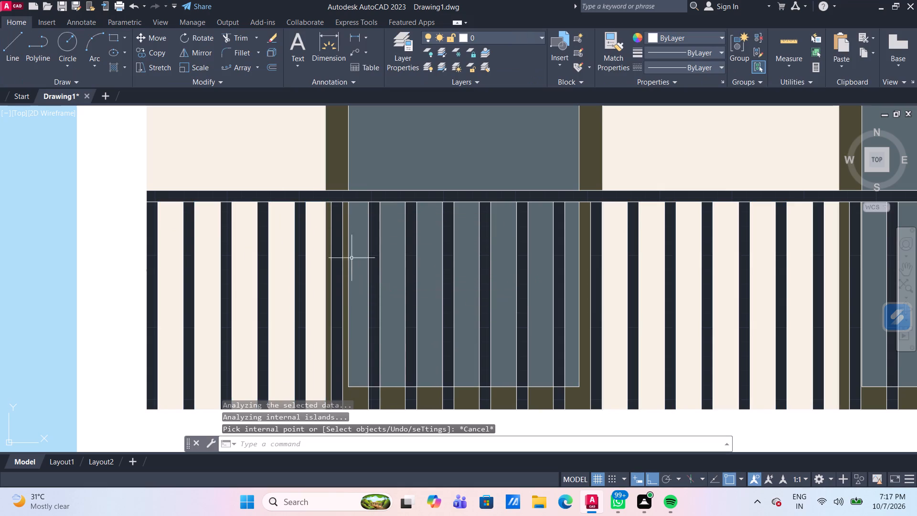
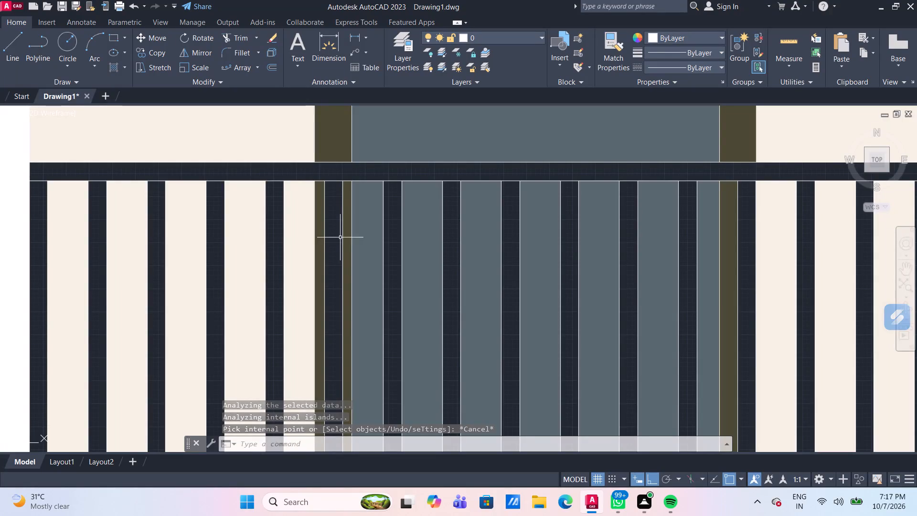
Extend the outer edge line of the sloping white roof beam down through the top-floor railing to the railing's base.
scroll(340, 237, down, 2)
scroll(341, 344, up, 1)
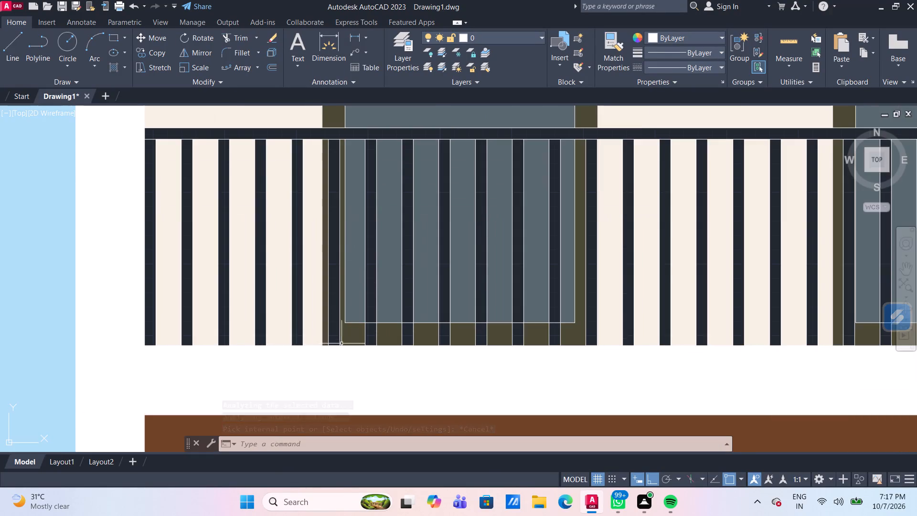
scroll(337, 336, up, 1)
middle_drag(336, 335, 312, 307)
scroll(312, 307, down, 4)
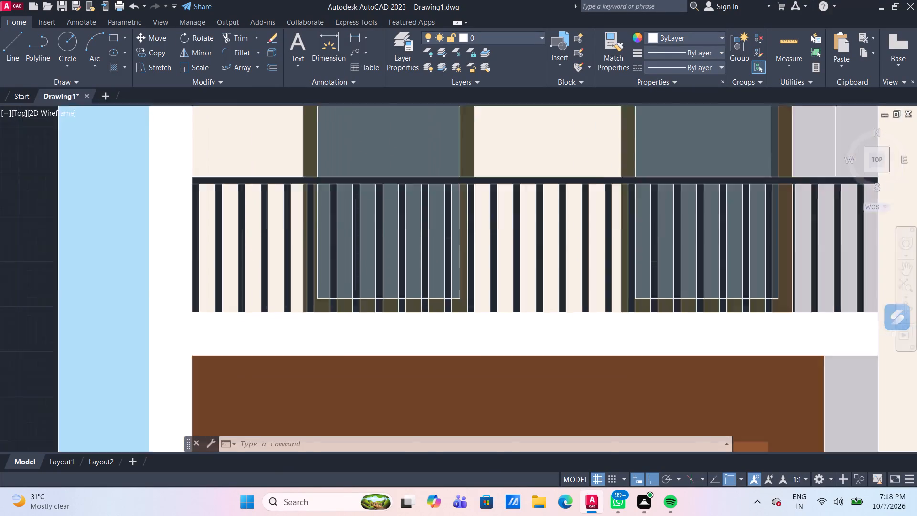
middle_drag(446, 323, 417, 306)
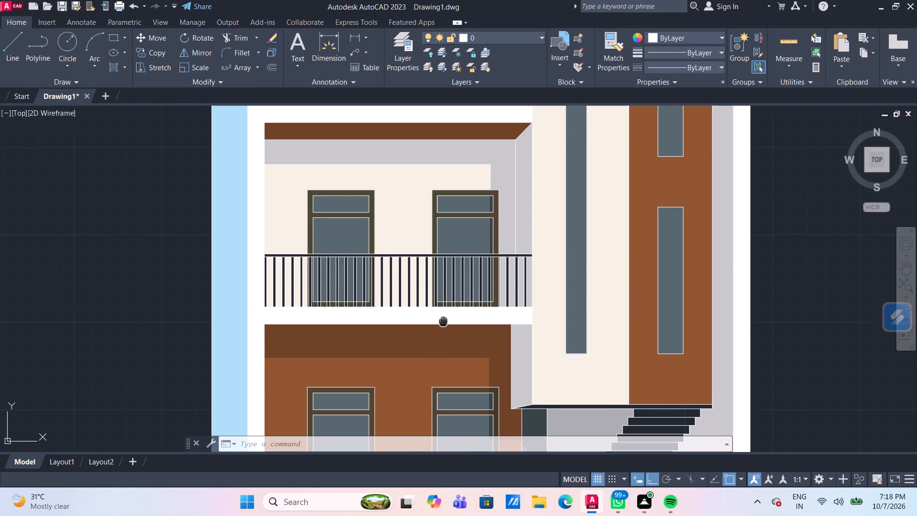
middle_drag(417, 306, 396, 296)
scroll(396, 296, down, 2)
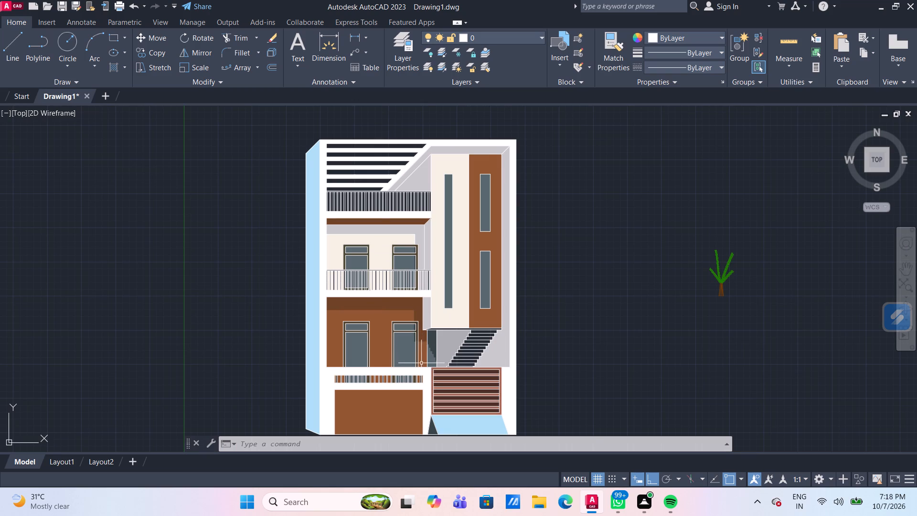
scroll(379, 206, up, 4)
middle_drag(436, 216, 374, 247)
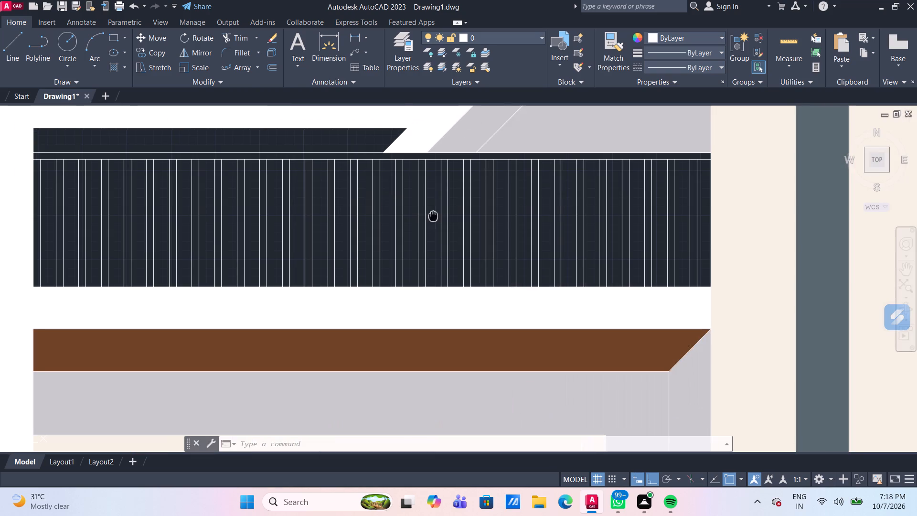
middle_drag(374, 247, 369, 249)
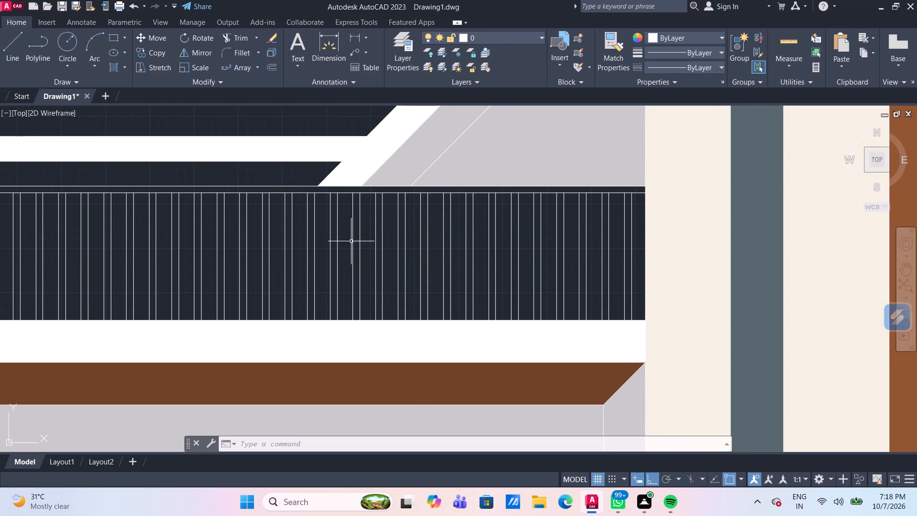
scroll(321, 259, down, 2)
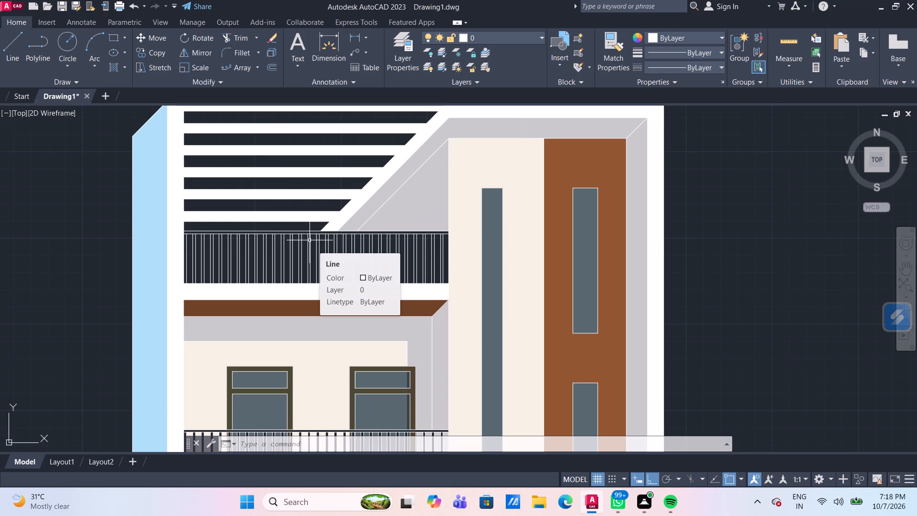
scroll(338, 235, up, 2)
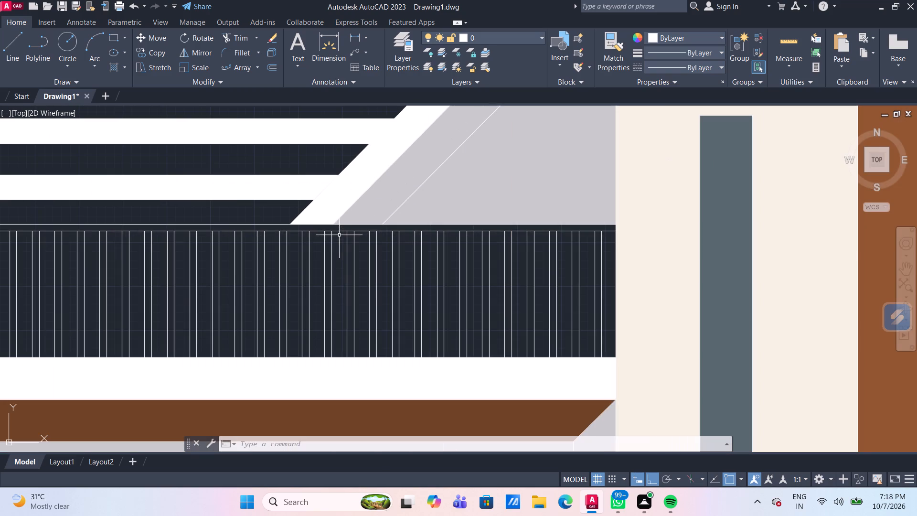
text(ex)
key(Return)
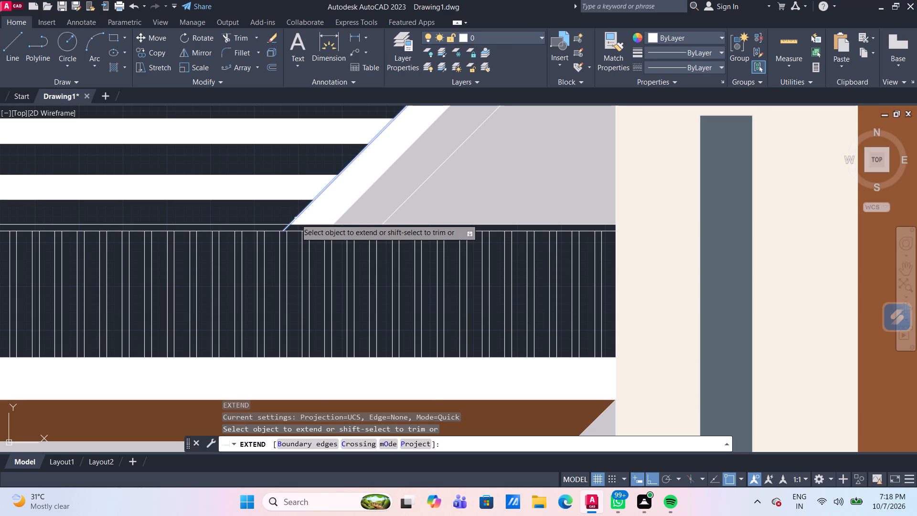
click(296, 219)
click(288, 224)
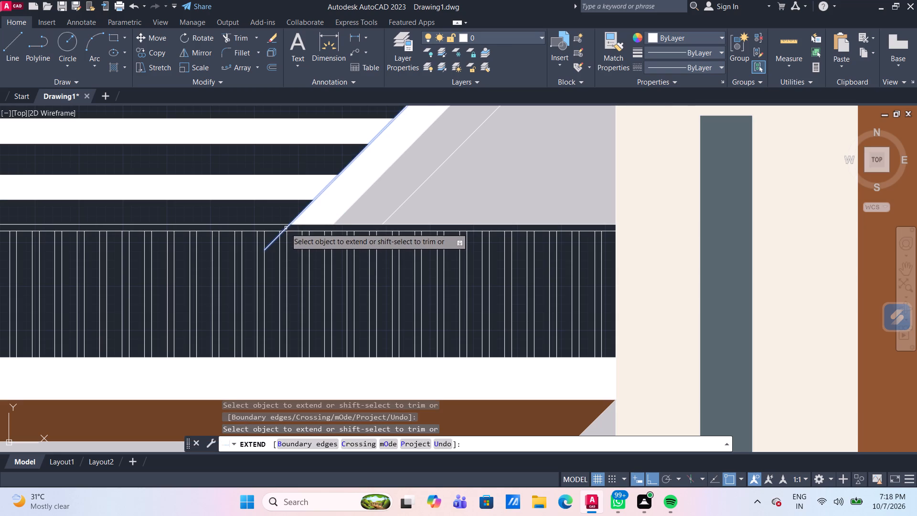
click(285, 229)
click(273, 240)
triple_click(273, 242)
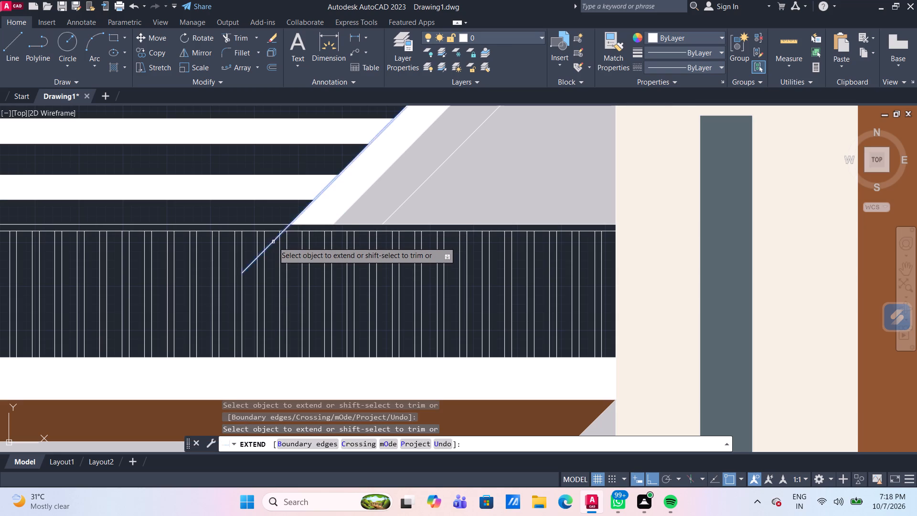
triple_click(273, 242)
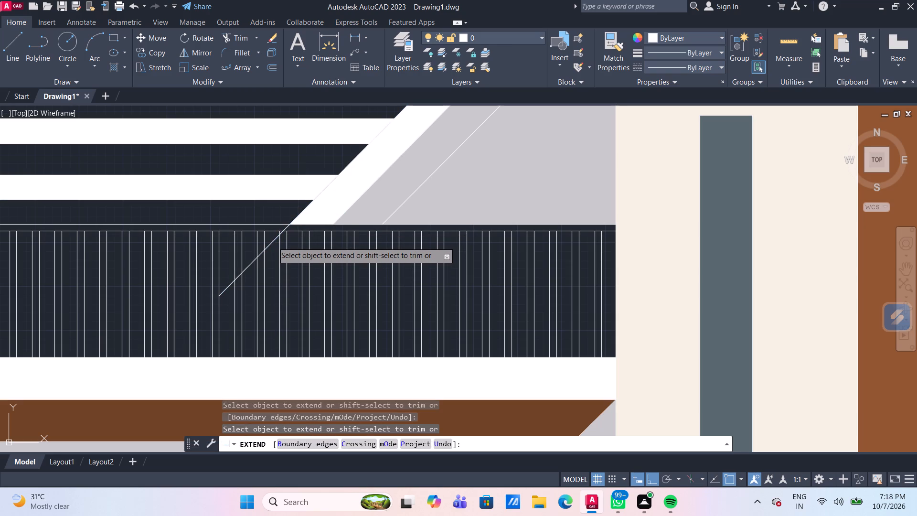
click(273, 242)
click(273, 242)
click(273, 242)
click(273, 242)
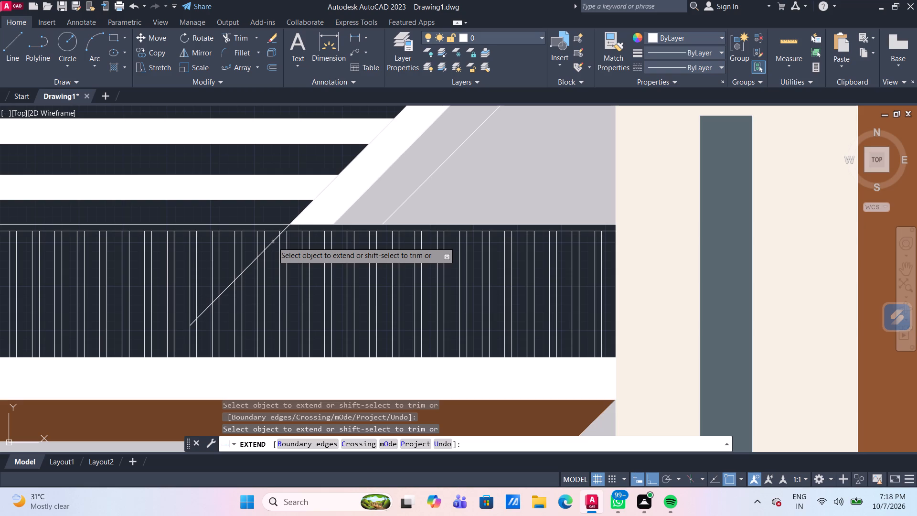
click(273, 242)
click(273, 242)
click(273, 242)
click(273, 242)
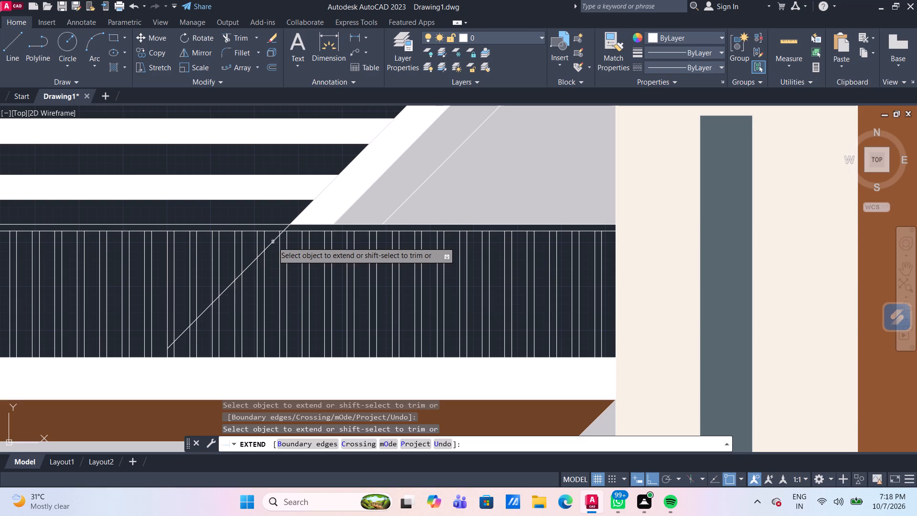
click(273, 242)
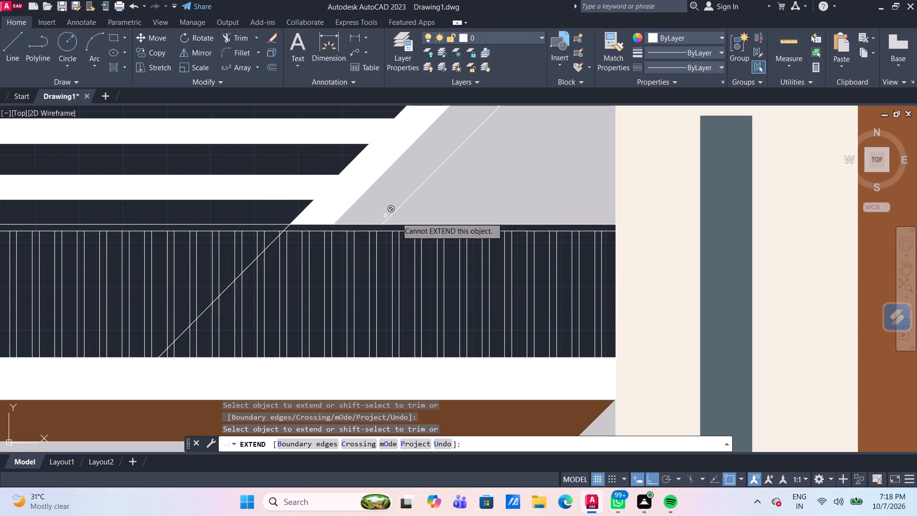
Extend the sloping white roof beam's inner edge line, bordering the grey wall, down through the top-floor railing past its base.
click(361, 195)
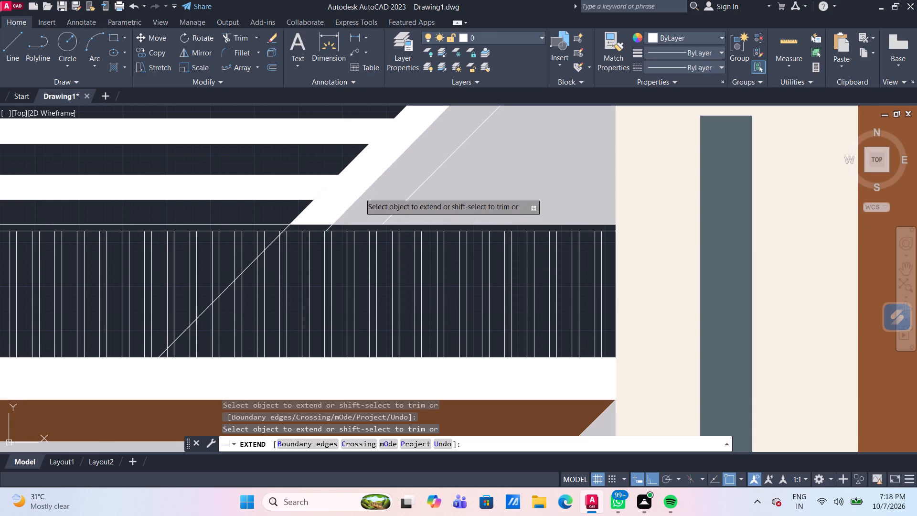
click(335, 220)
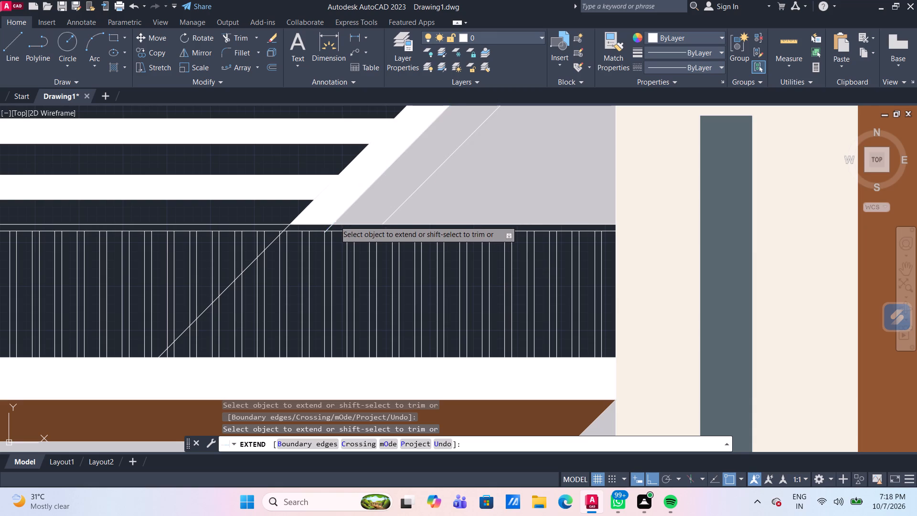
click(331, 224)
click(331, 225)
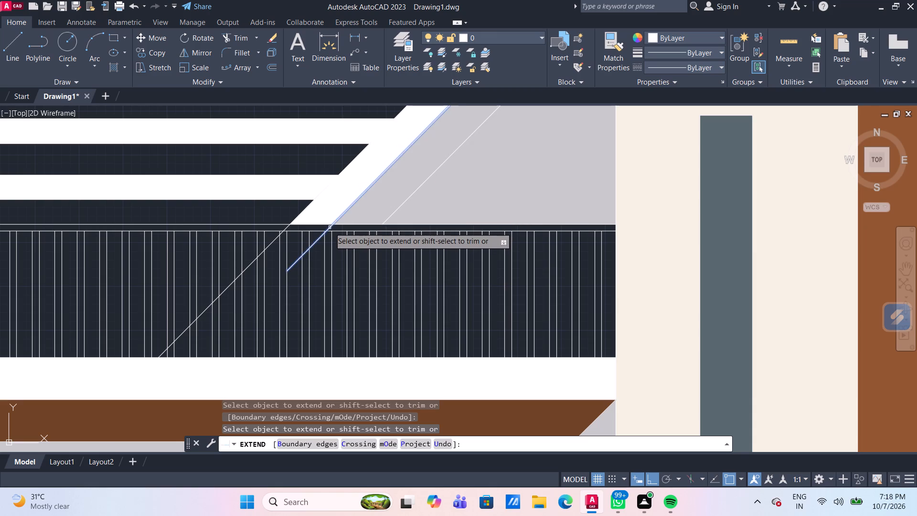
double_click(330, 227)
triple_click(330, 227)
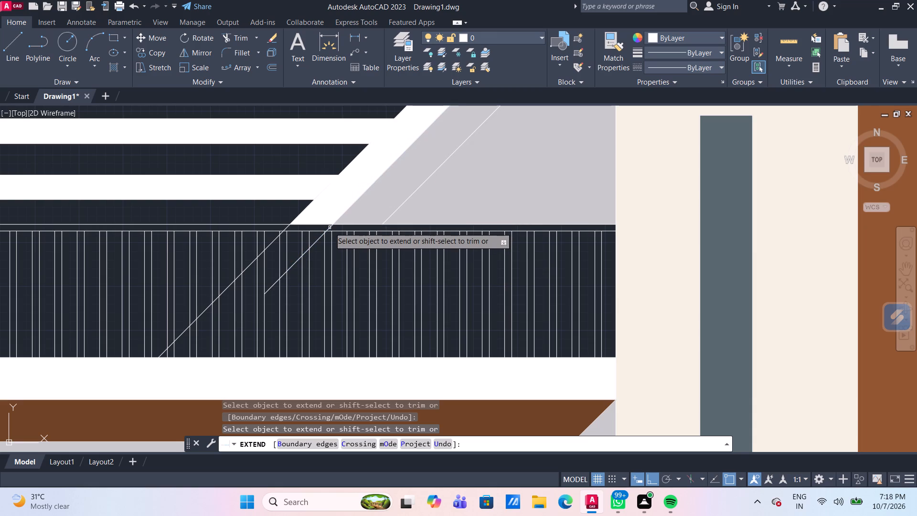
click(330, 227)
click(330, 227)
click(330, 227)
click(330, 227)
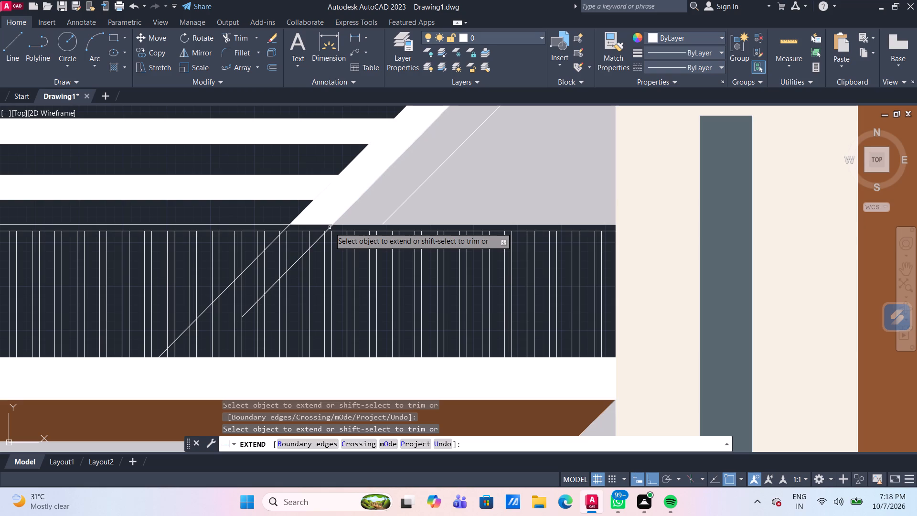
click(330, 227)
click(330, 227)
click(330, 227)
click(330, 227)
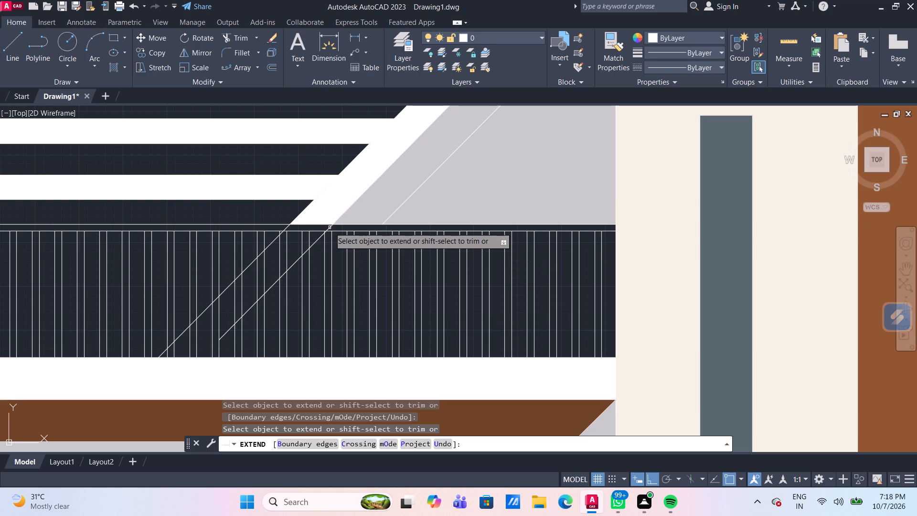
click(330, 227)
click(330, 227)
click(330, 227)
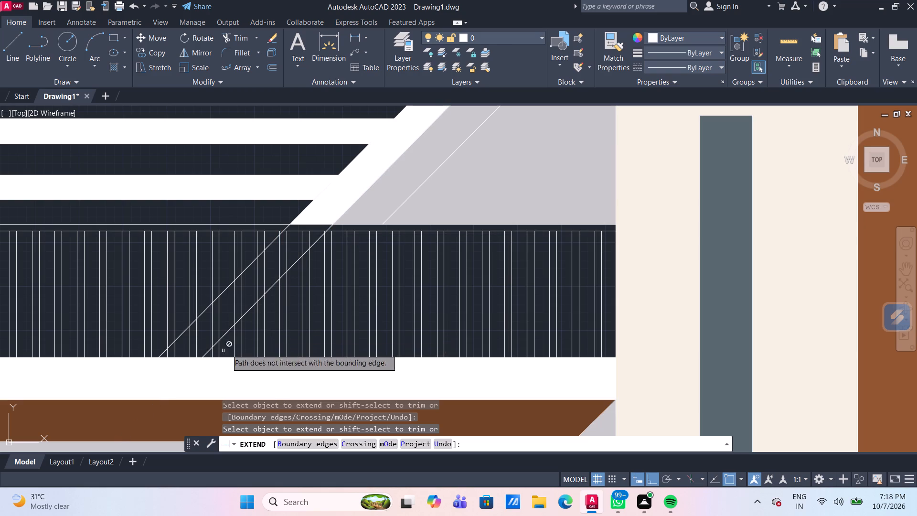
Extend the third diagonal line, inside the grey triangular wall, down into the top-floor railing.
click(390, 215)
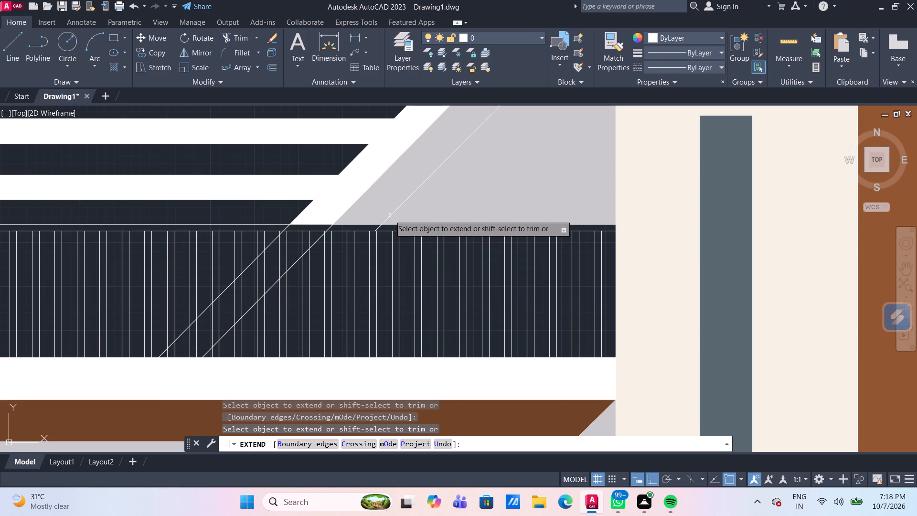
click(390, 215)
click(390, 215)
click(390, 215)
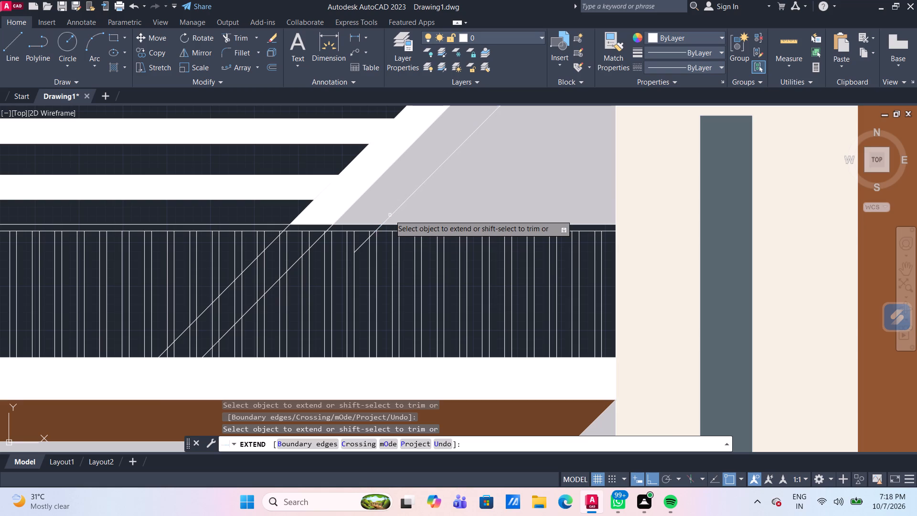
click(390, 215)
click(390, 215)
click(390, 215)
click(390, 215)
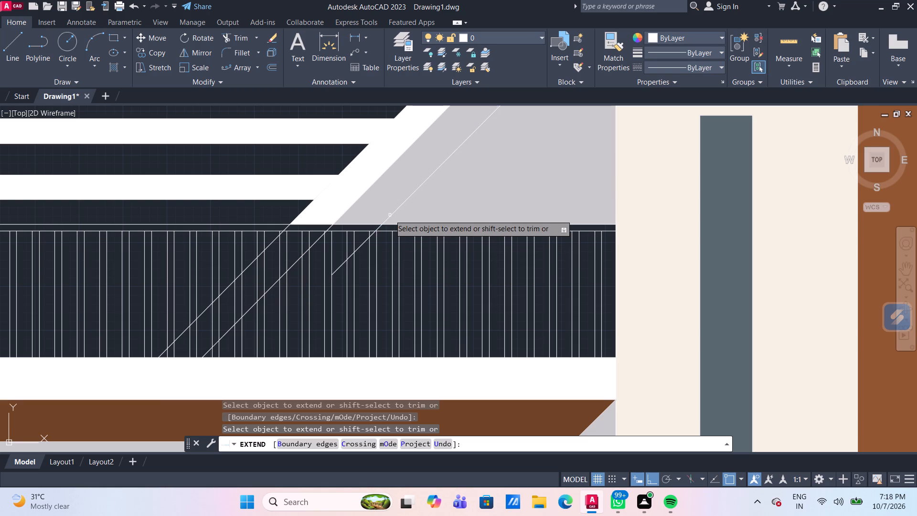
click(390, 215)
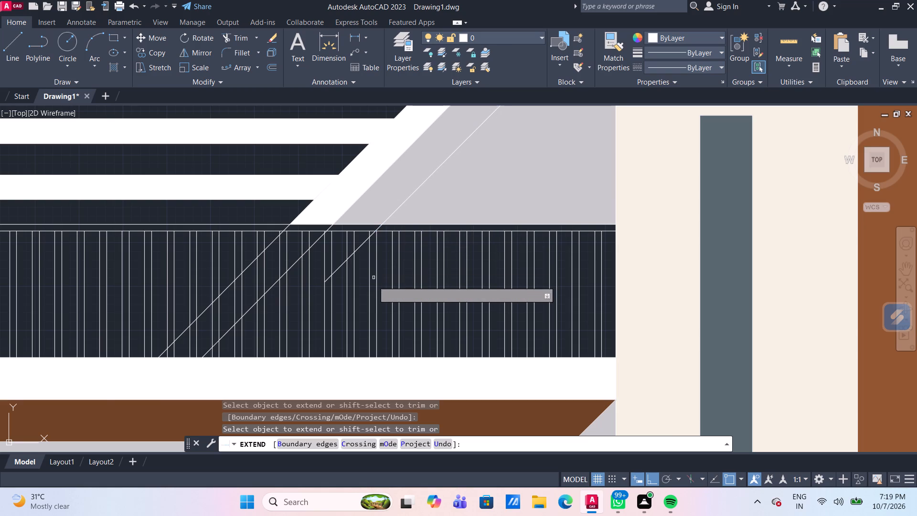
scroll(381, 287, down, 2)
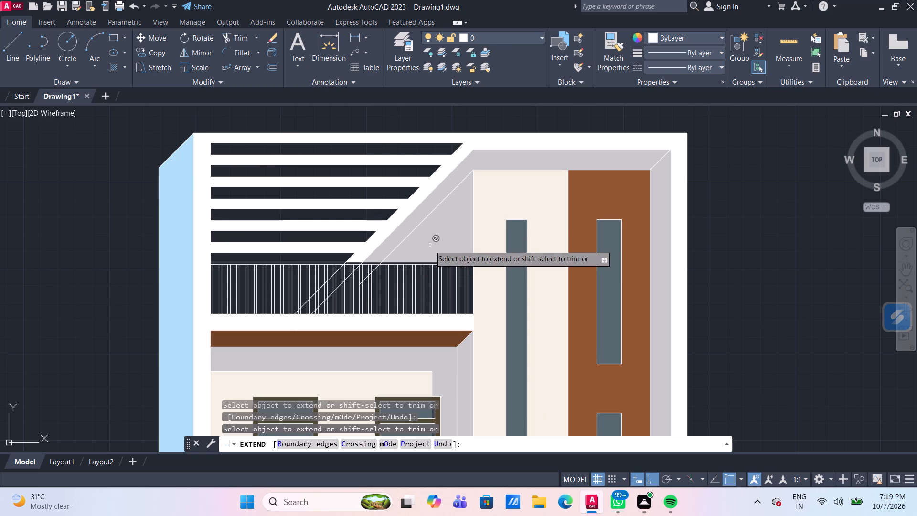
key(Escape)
Trim the beam's extended inner edge line where it crosses the white band beneath the top-floor railing.
scroll(289, 325, up, 2)
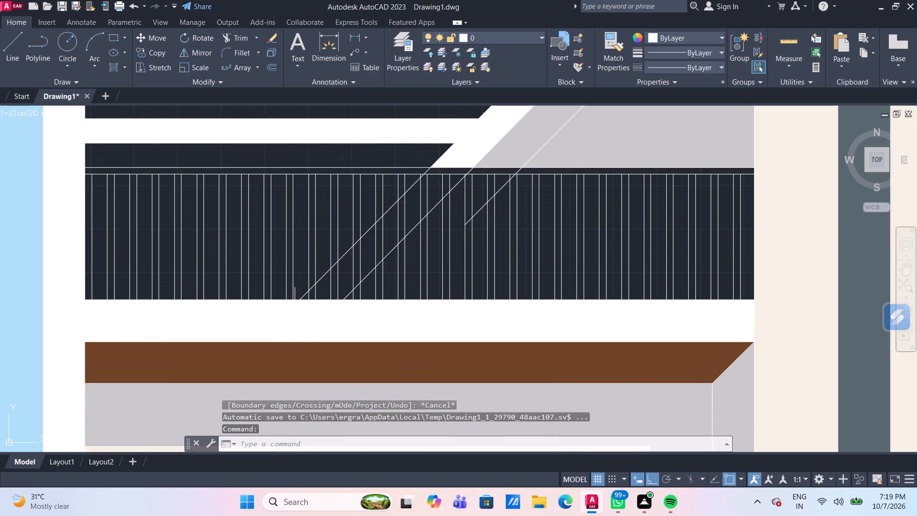
text(tr)
key(Return)
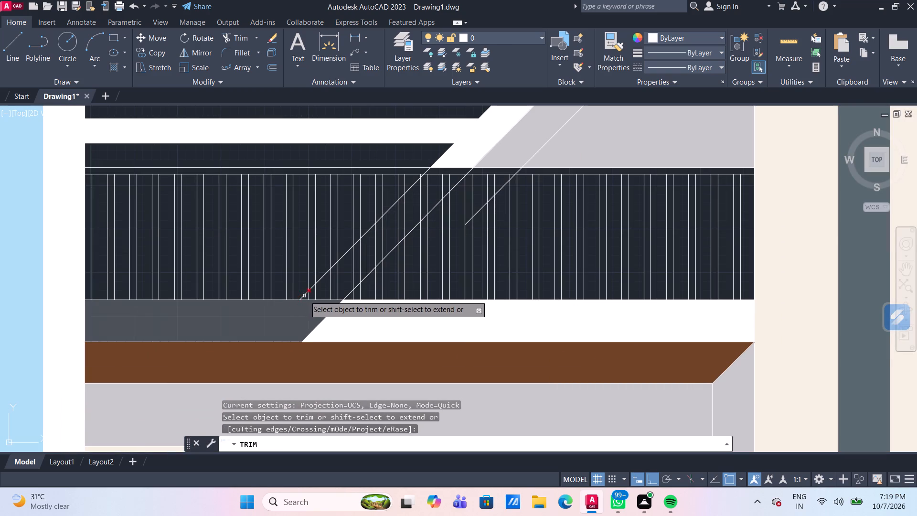
click(328, 316)
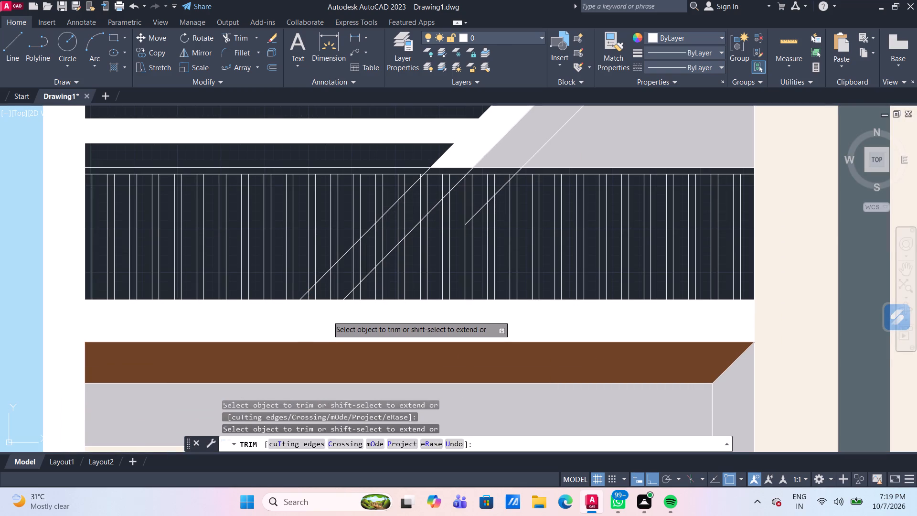
Trim away every segment of the third diagonal line, from the grey triangular wall down into the top-floor railing.
click(551, 137)
scroll(518, 176, up, 1)
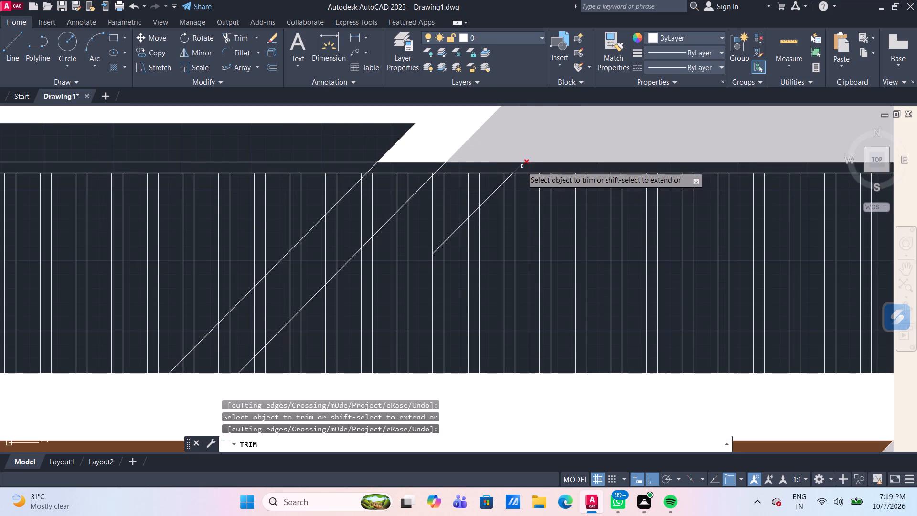
click(520, 166)
click(511, 177)
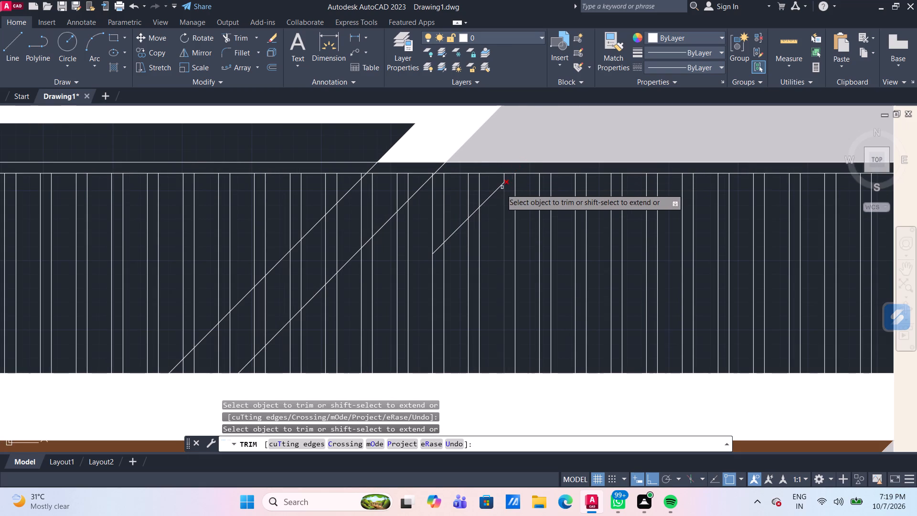
click(497, 191)
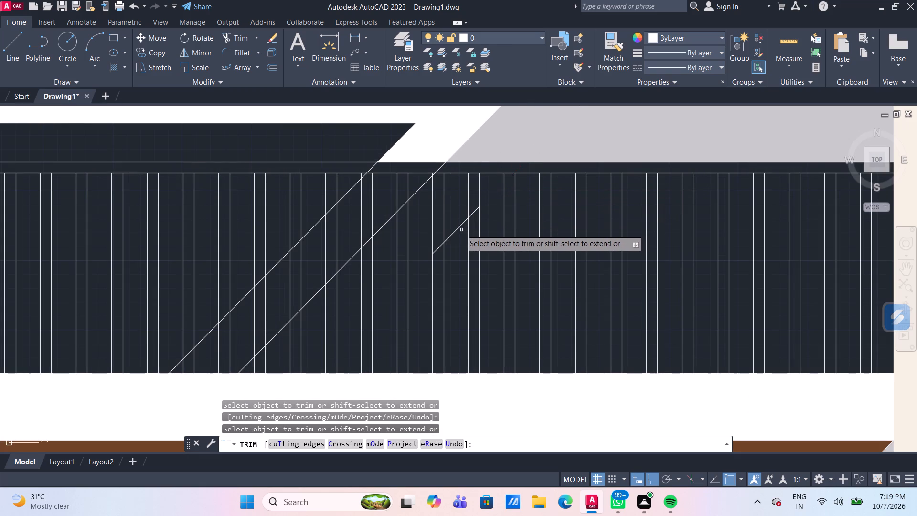
click(459, 228)
click(475, 212)
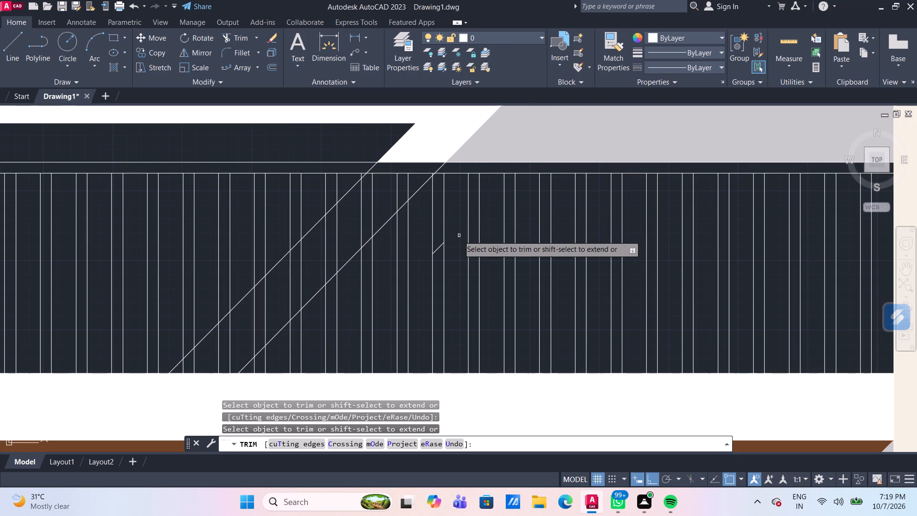
click(438, 247)
scroll(452, 247, down, 3)
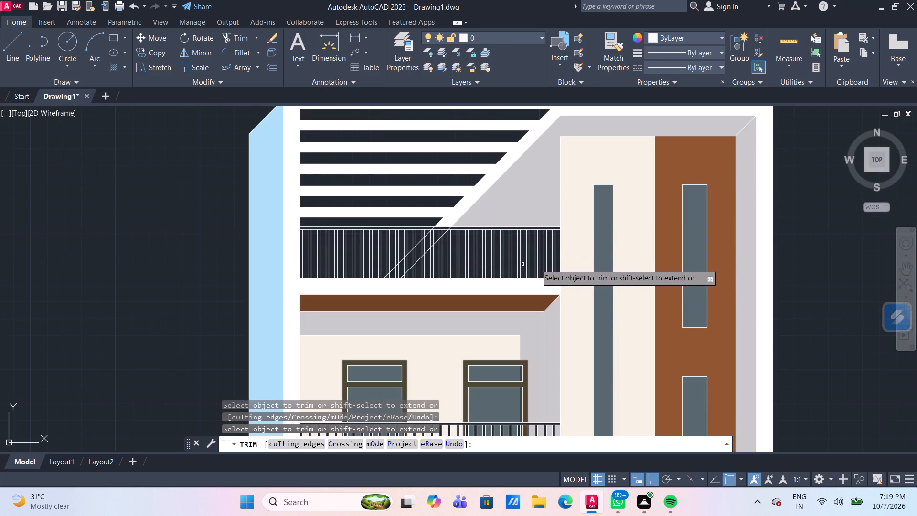
Fill the full-height gaps between top-floor railing bars, from the tower wall to the beam's extended edge line, with solid grey 199,200,202.
key(Escape)
scroll(405, 272, up, 1)
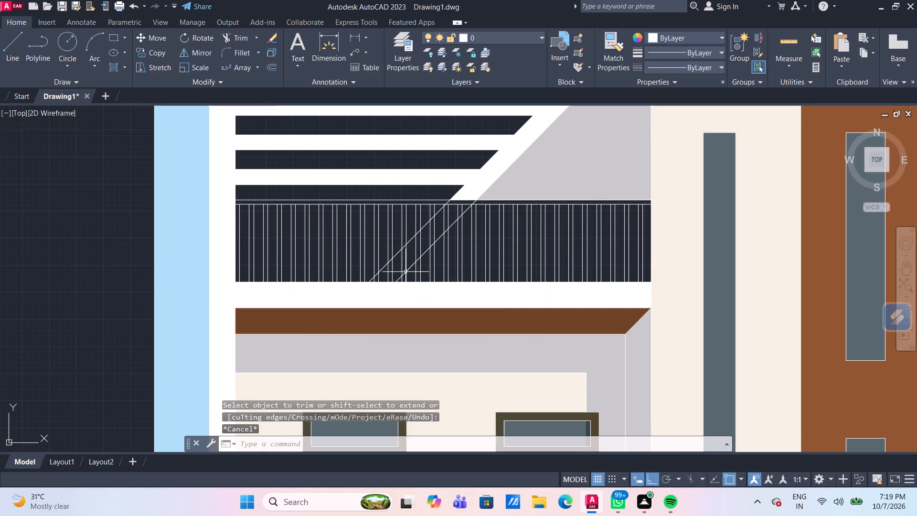
click(119, 68)
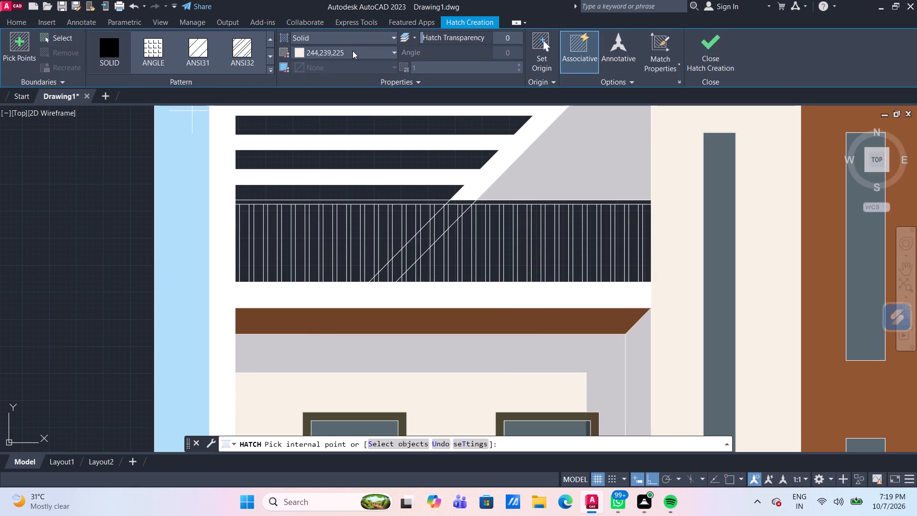
click(352, 51)
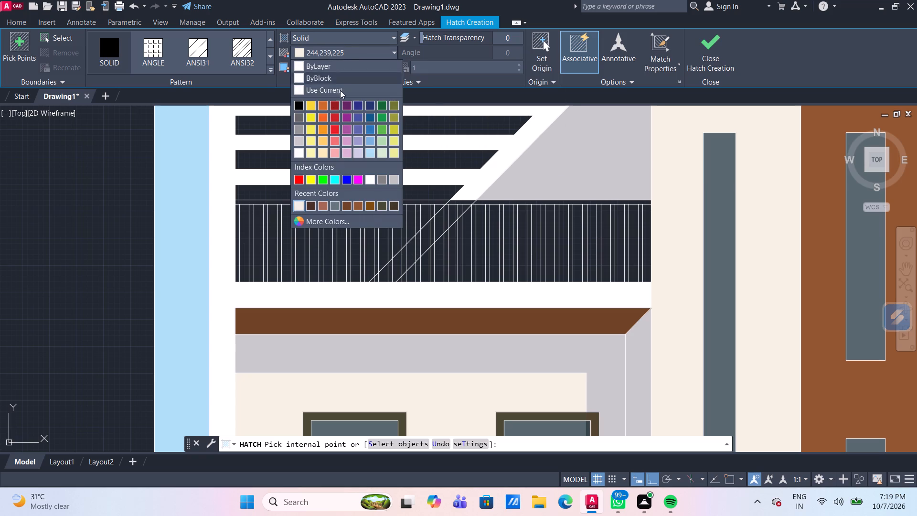
click(299, 143)
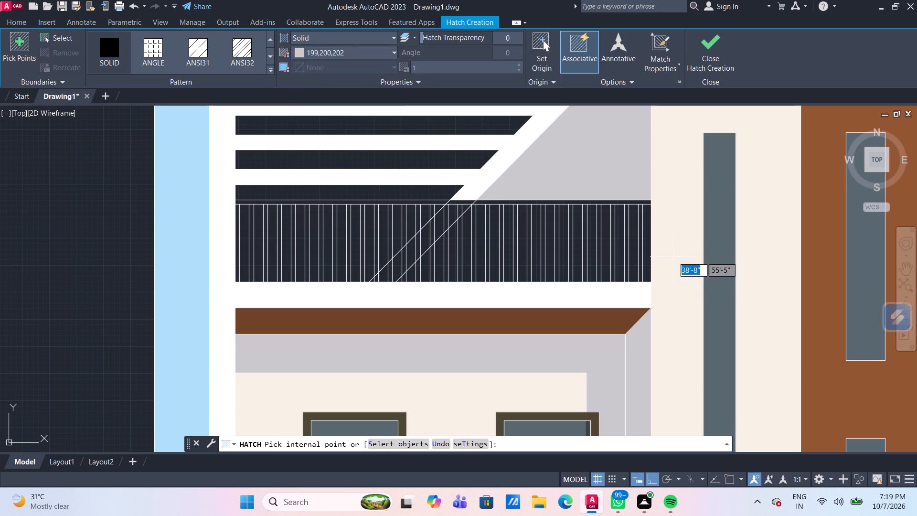
scroll(648, 197, up, 2)
click(644, 242)
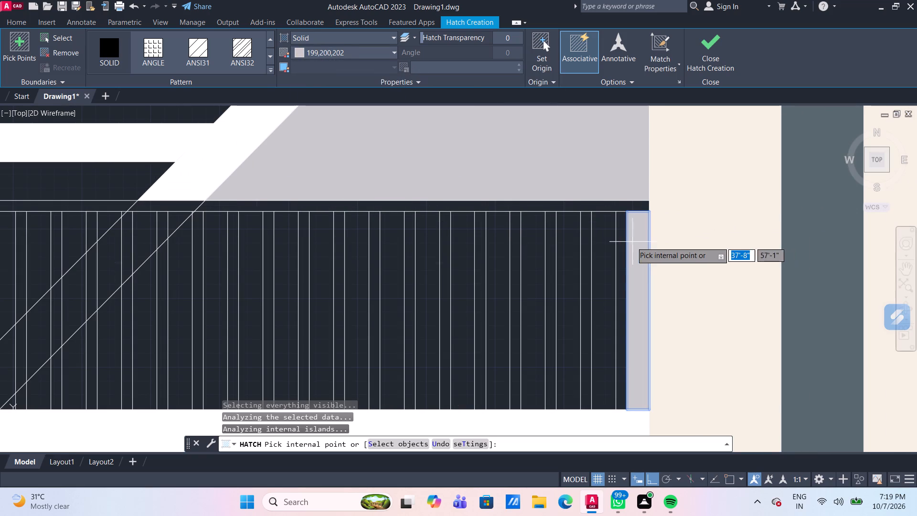
click(607, 244)
click(563, 245)
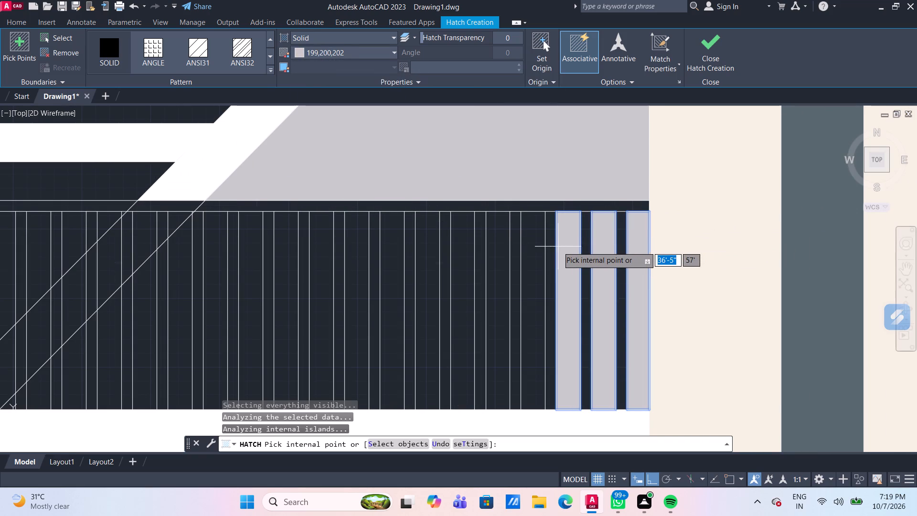
click(529, 248)
click(487, 242)
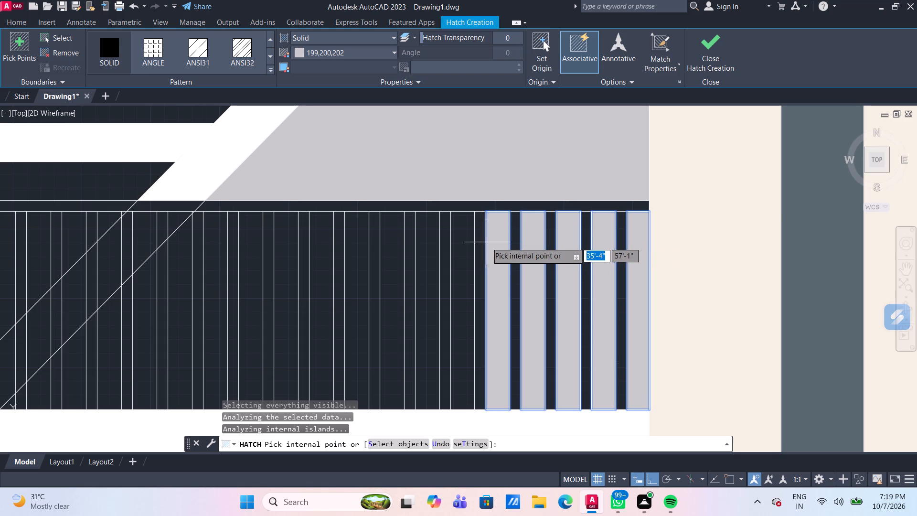
click(465, 240)
click(427, 241)
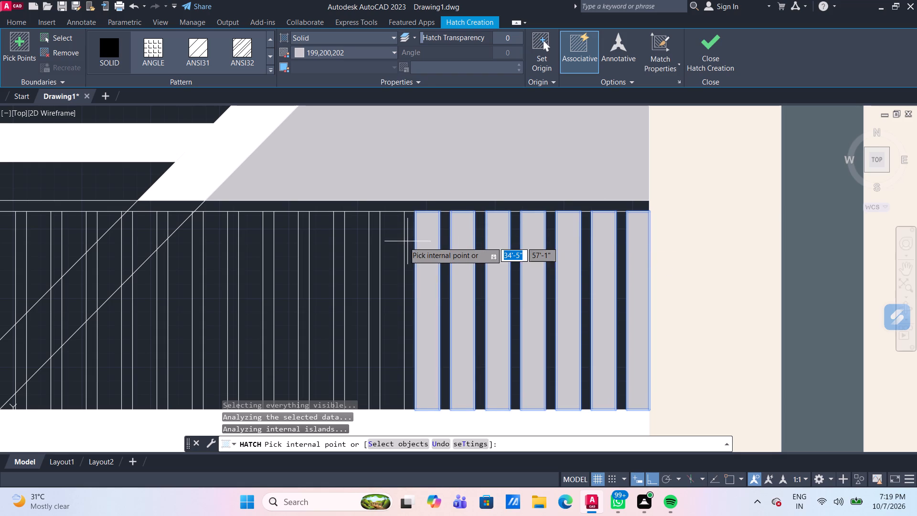
click(393, 245)
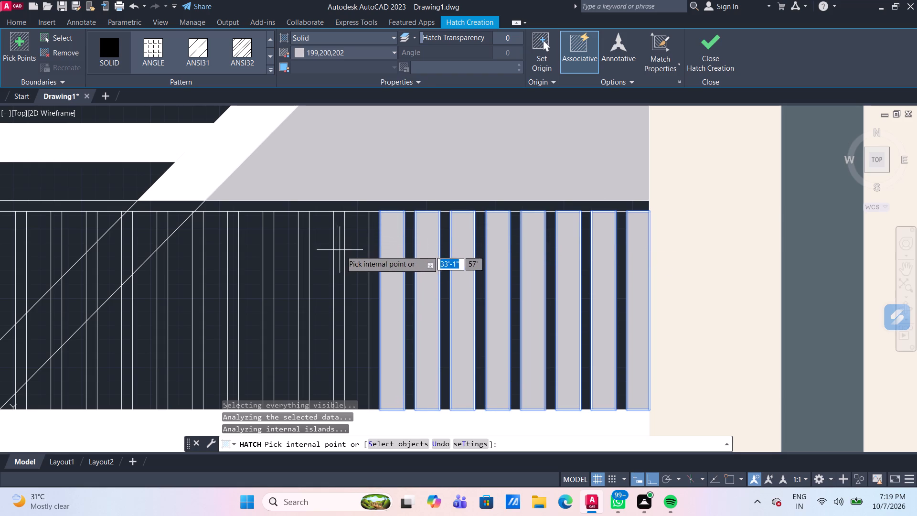
click(352, 258)
click(320, 250)
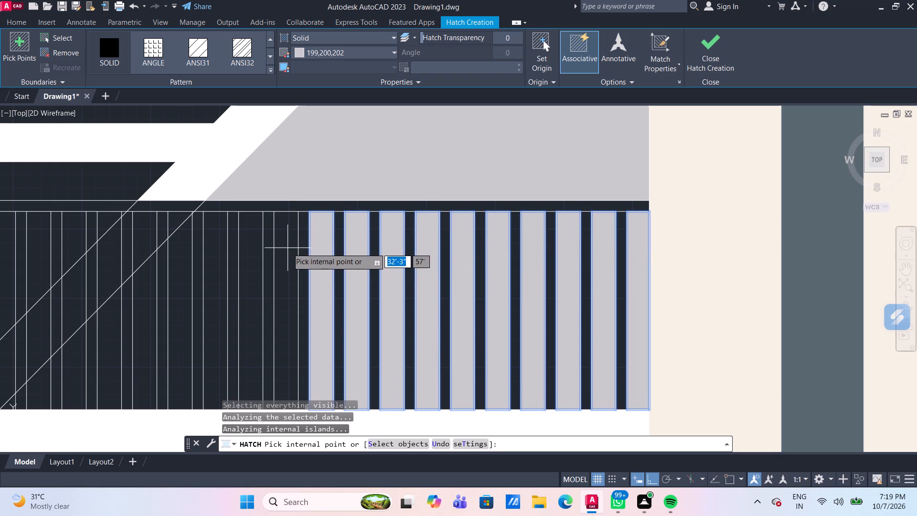
click(288, 248)
click(245, 258)
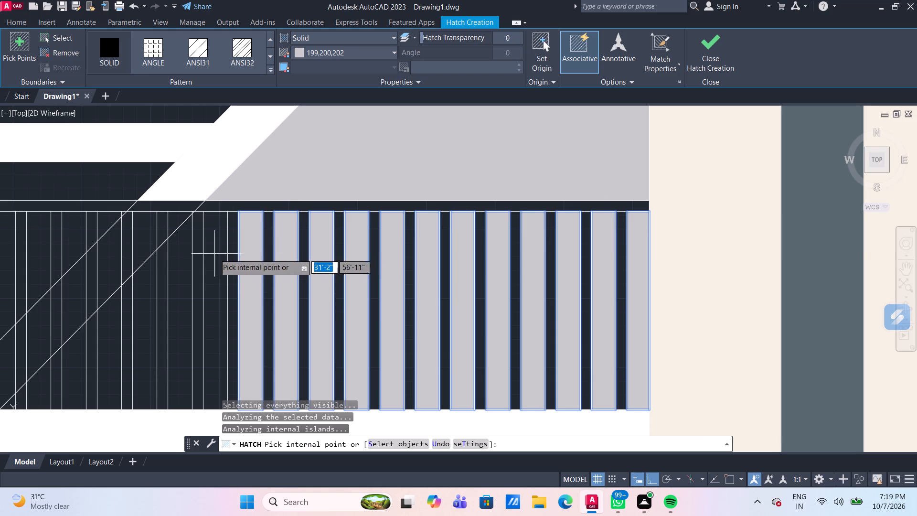
click(210, 254)
Add the railing gaps cut by the beam's inner edge line to the grey hatch, filling below the line down to the railing base.
click(182, 262)
scroll(225, 274, down, 2)
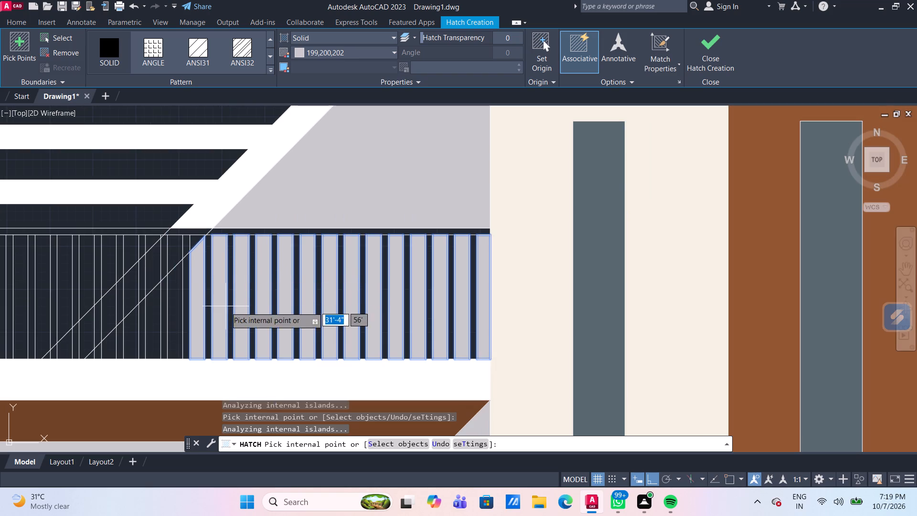
scroll(175, 320, up, 1)
middle_drag(175, 320, 281, 257)
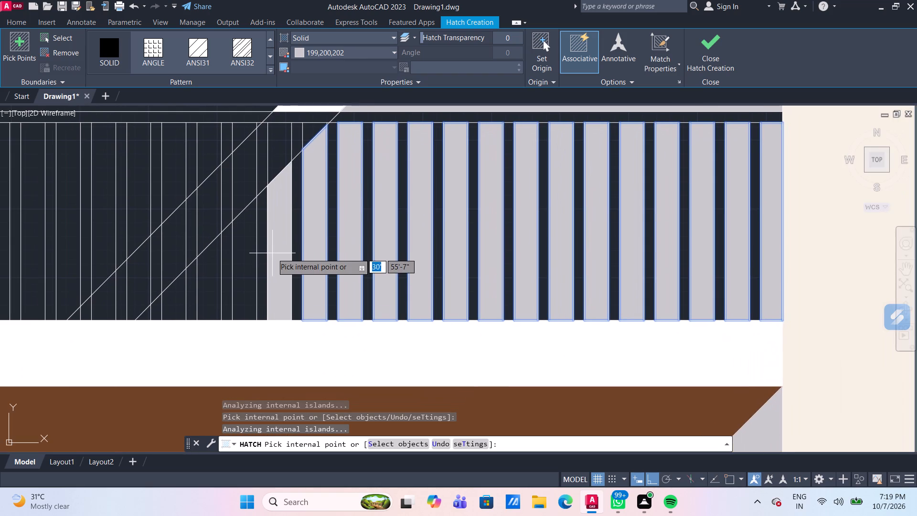
click(243, 264)
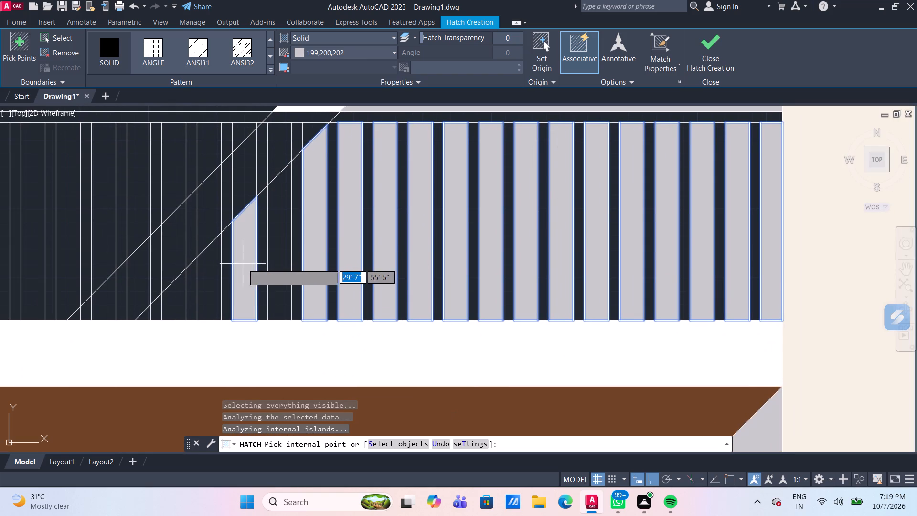
click(275, 265)
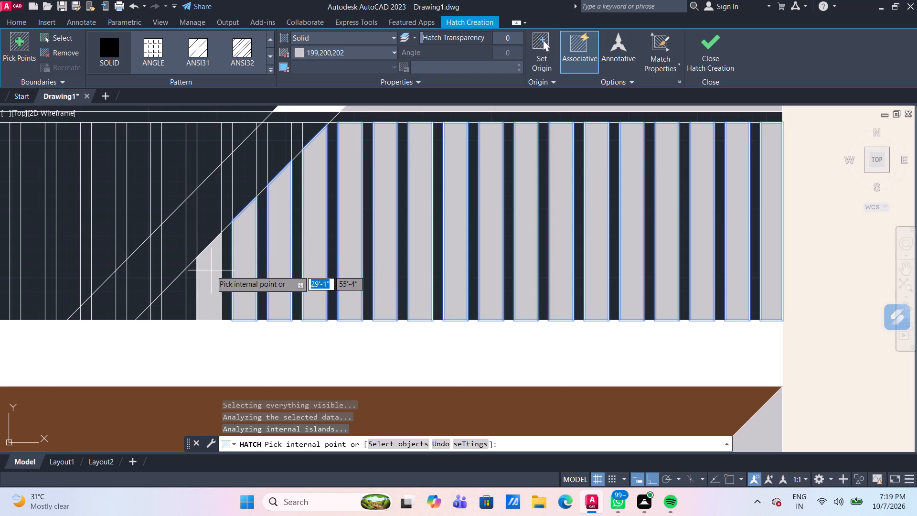
click(210, 272)
click(170, 301)
scroll(146, 320, up, 2)
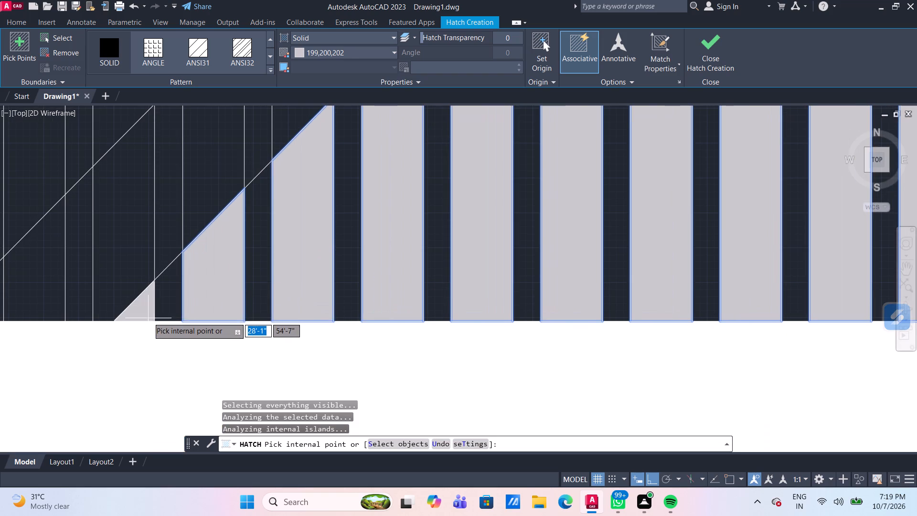
click(145, 309)
key(Return)
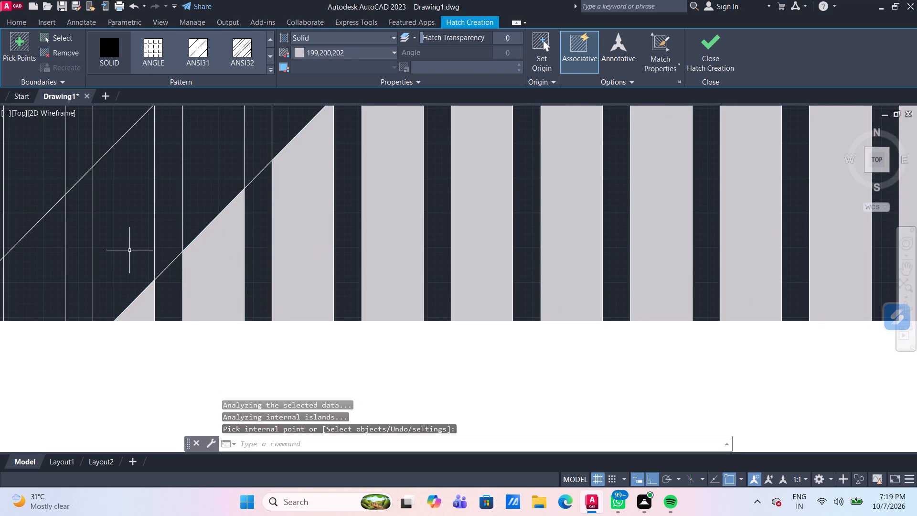
Fill the railing gaps between the sloping beam's two extended edge lines with solid white 255,255,255, down to the railing base.
scroll(128, 249, down, 6)
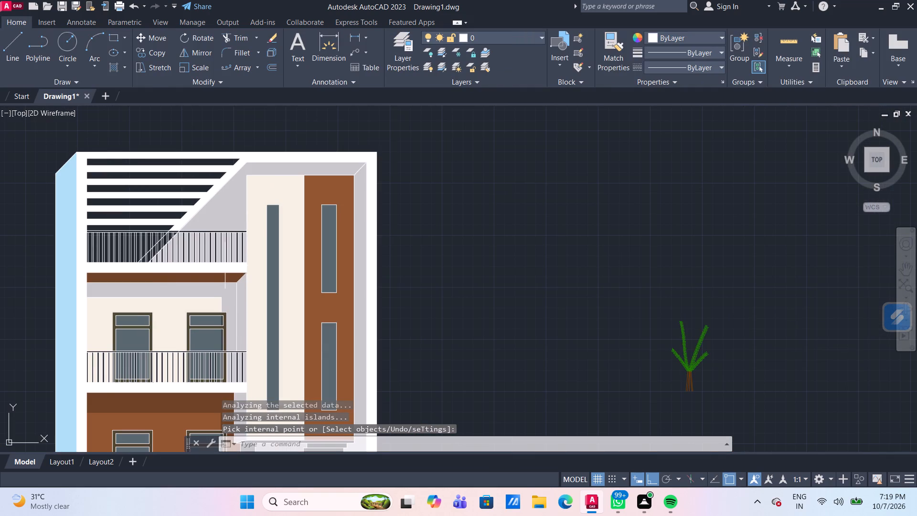
scroll(169, 235, up, 1)
middle_drag(180, 240, 269, 247)
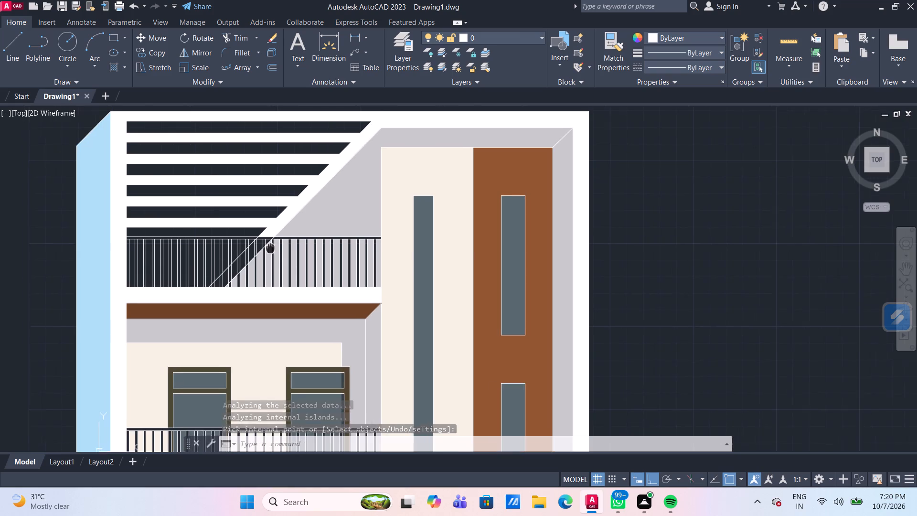
scroll(243, 262, up, 2)
middle_drag(228, 267, 279, 258)
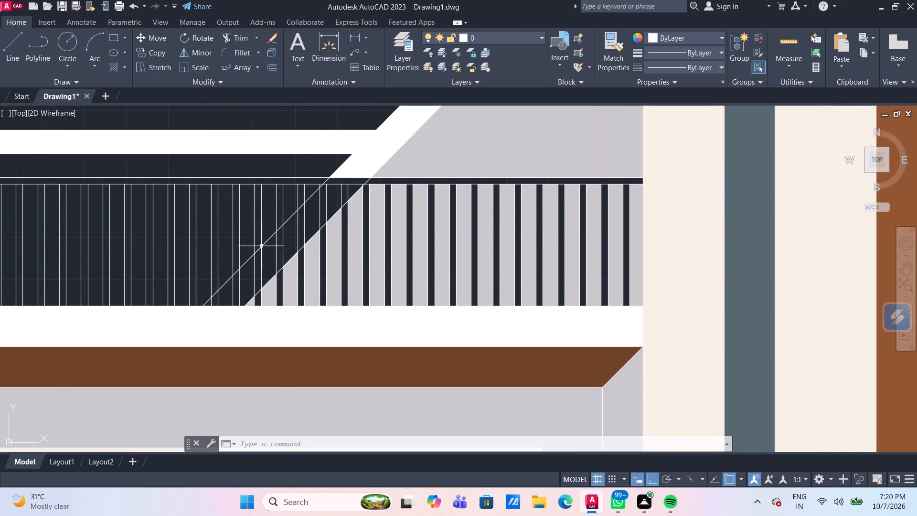
click(116, 67)
click(334, 54)
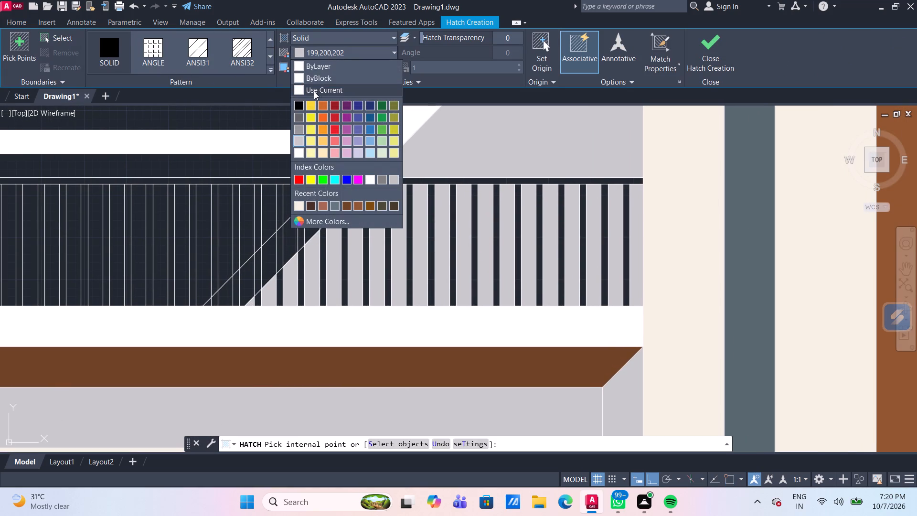
click(299, 152)
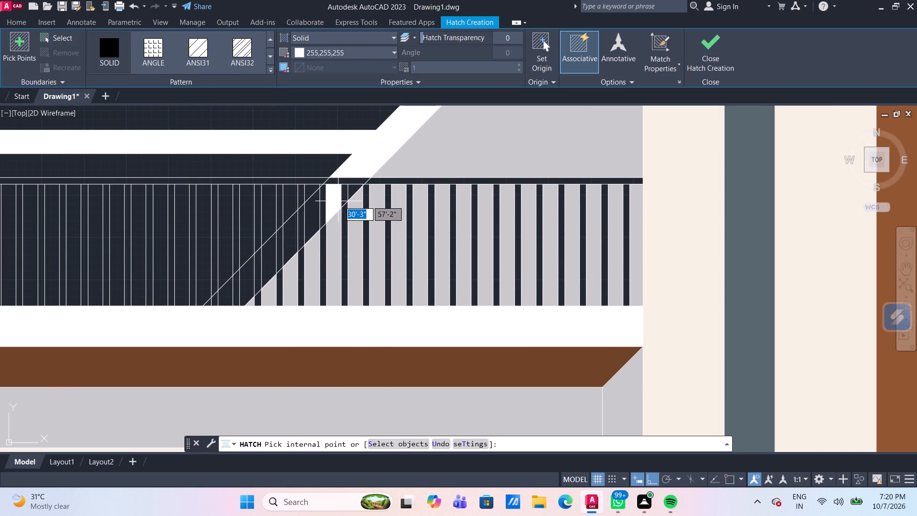
scroll(353, 191, up, 1)
click(353, 191)
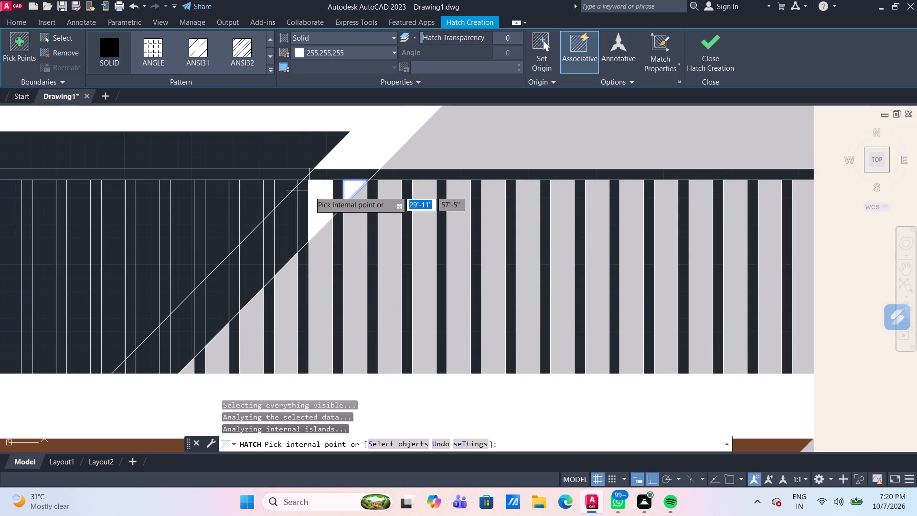
click(311, 193)
click(287, 213)
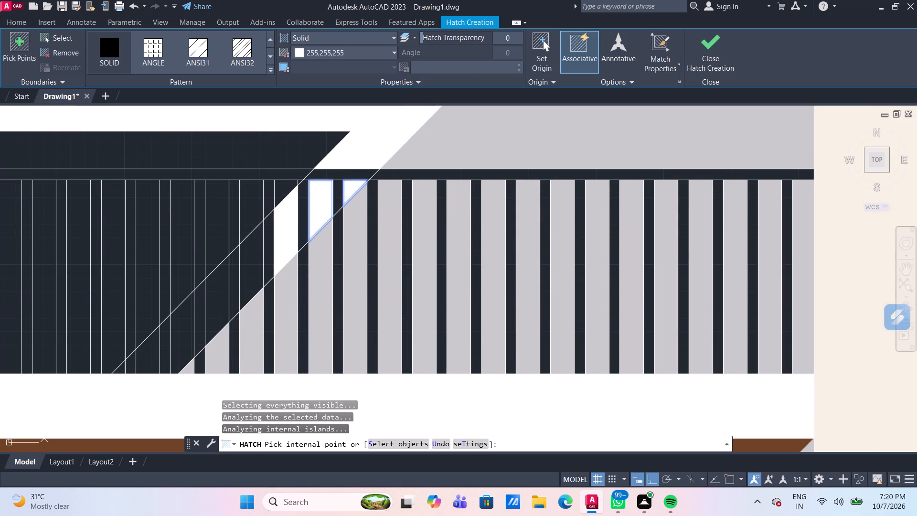
click(250, 258)
scroll(249, 259, down, 1)
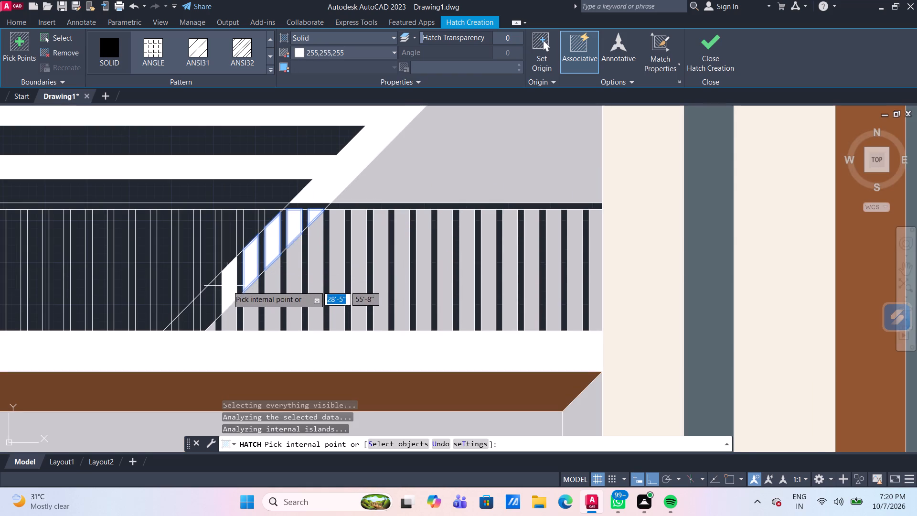
click(227, 286)
click(204, 306)
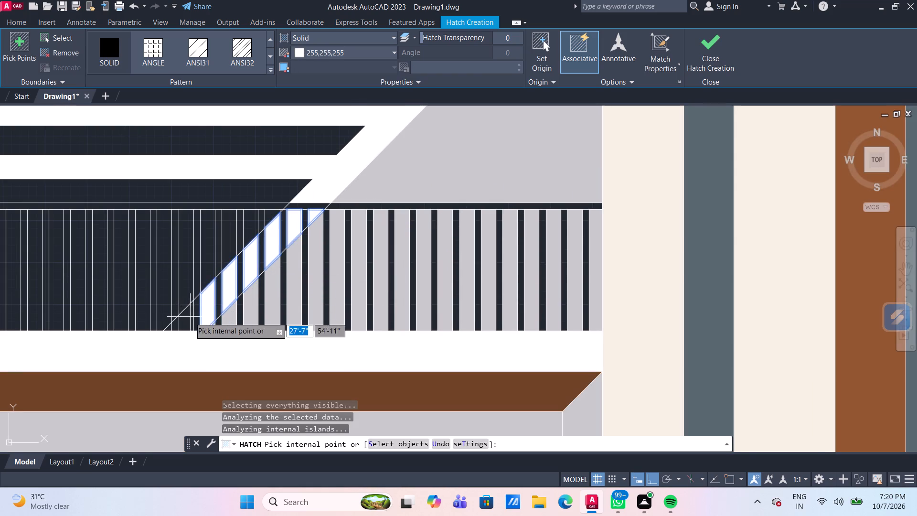
scroll(196, 324, up, 2)
click(151, 326)
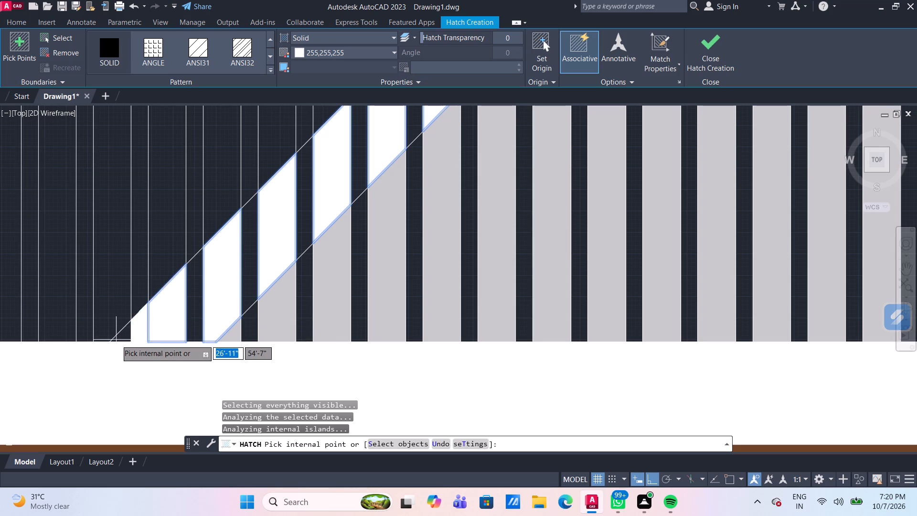
click(116, 340)
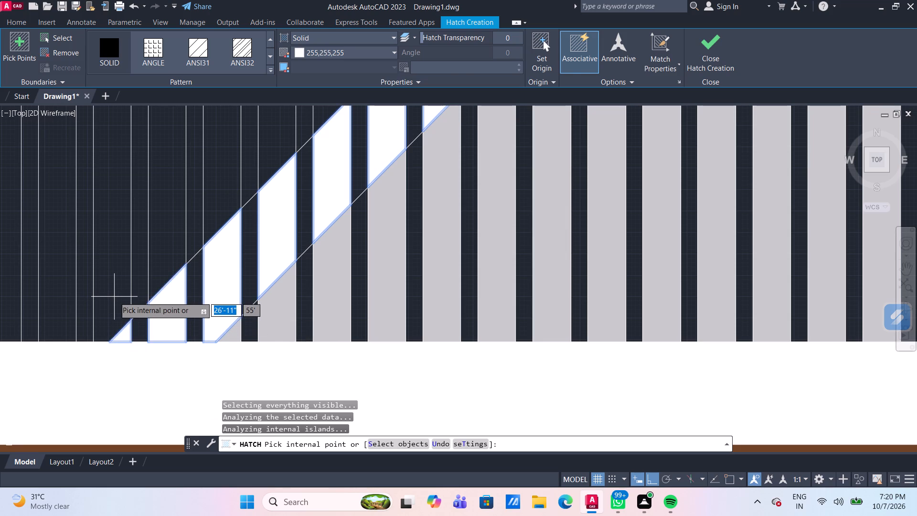
key(Escape)
Examine the grey and white fills behind the top-floor railing and the colouring of the whole elevation.
scroll(114, 297, down, 4)
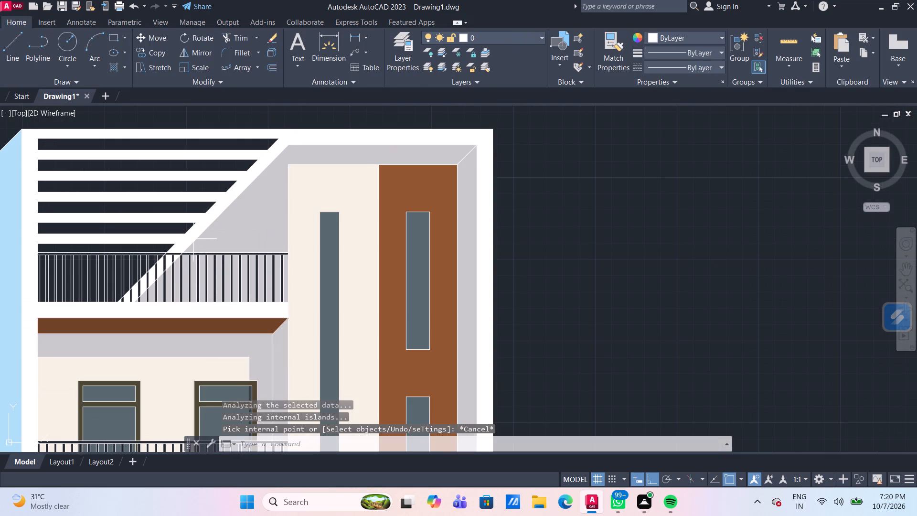
middle_drag(192, 238, 296, 214)
scroll(375, 214, down, 2)
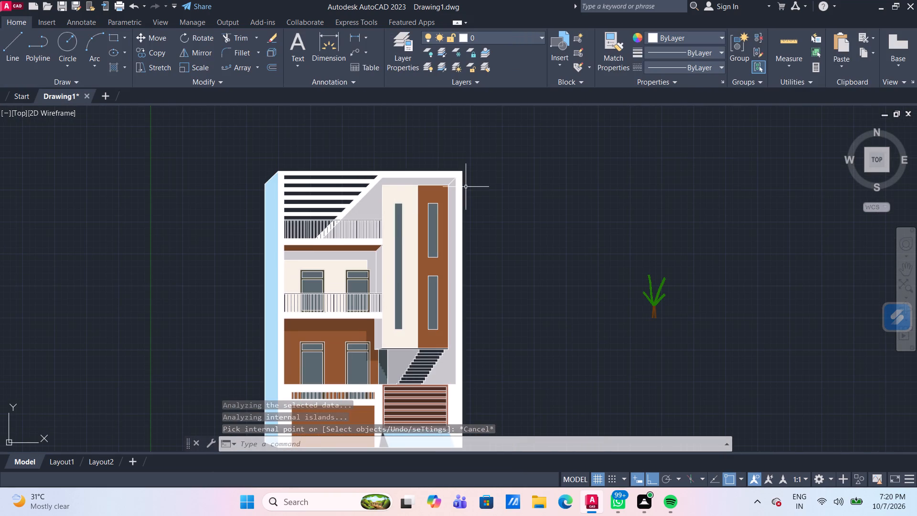
scroll(285, 215, up, 2)
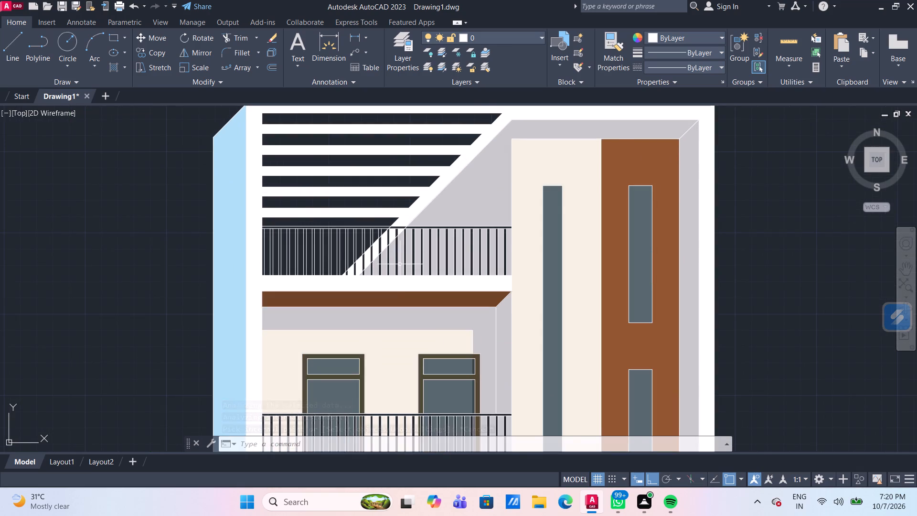
scroll(398, 262, up, 3)
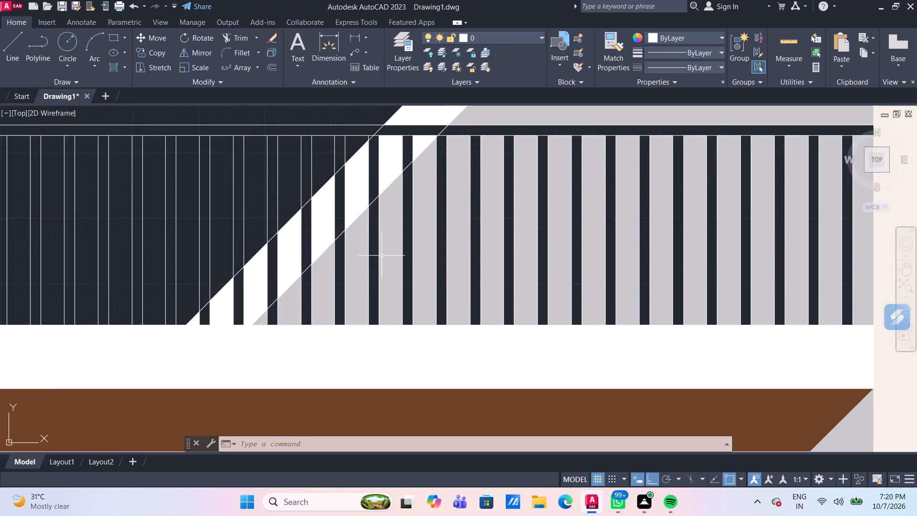
scroll(382, 256, down, 3)
scroll(382, 255, up, 3)
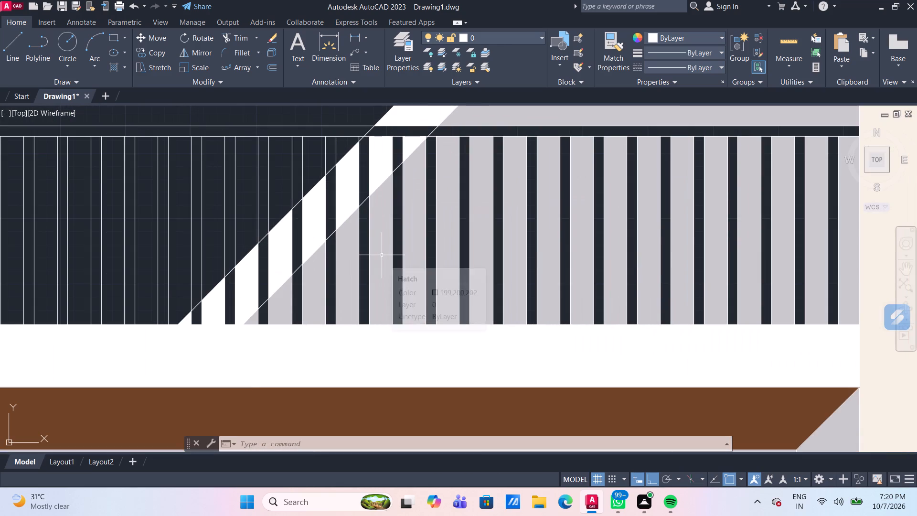
scroll(382, 255, down, 5)
scroll(440, 312, up, 1)
middle_drag(435, 312, 359, 244)
scroll(359, 243, down, 2)
scroll(461, 297, up, 1)
middle_drag(458, 294, 445, 289)
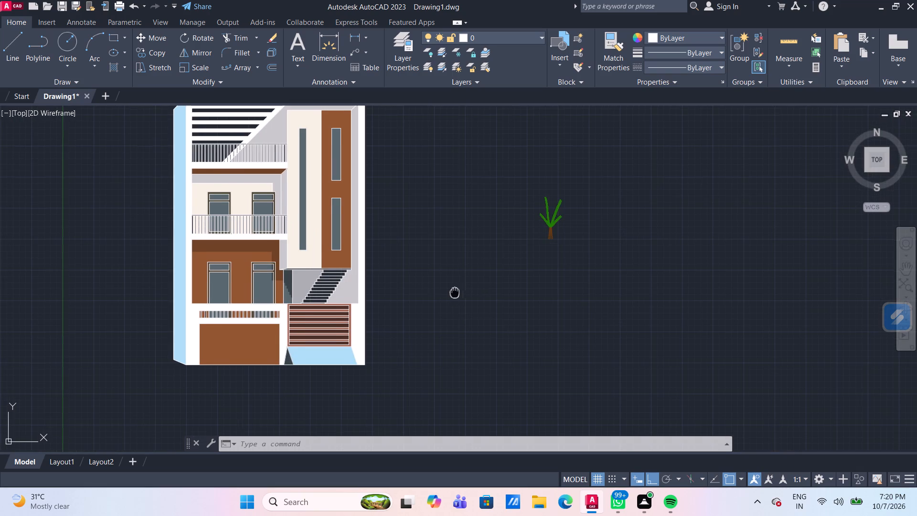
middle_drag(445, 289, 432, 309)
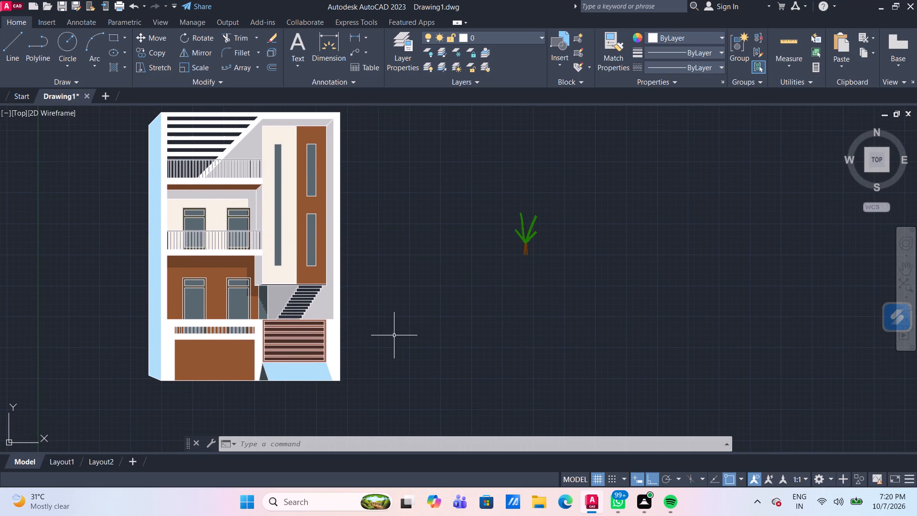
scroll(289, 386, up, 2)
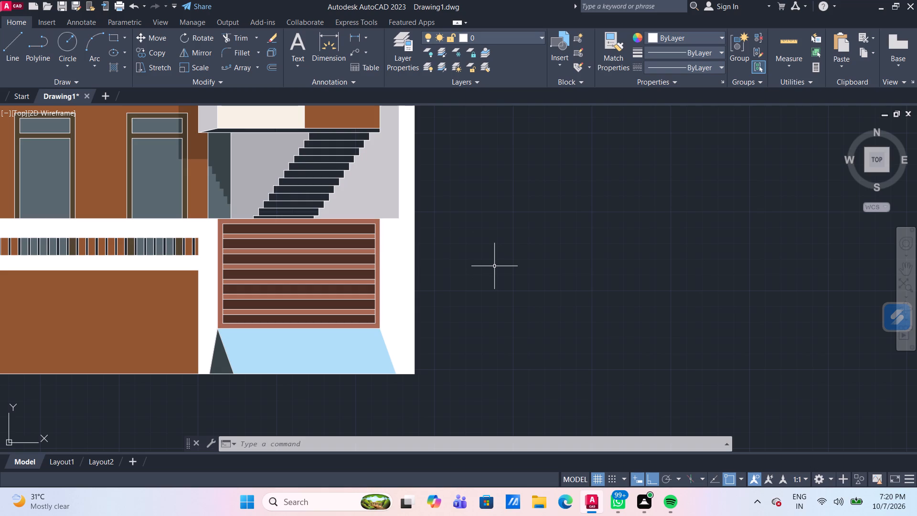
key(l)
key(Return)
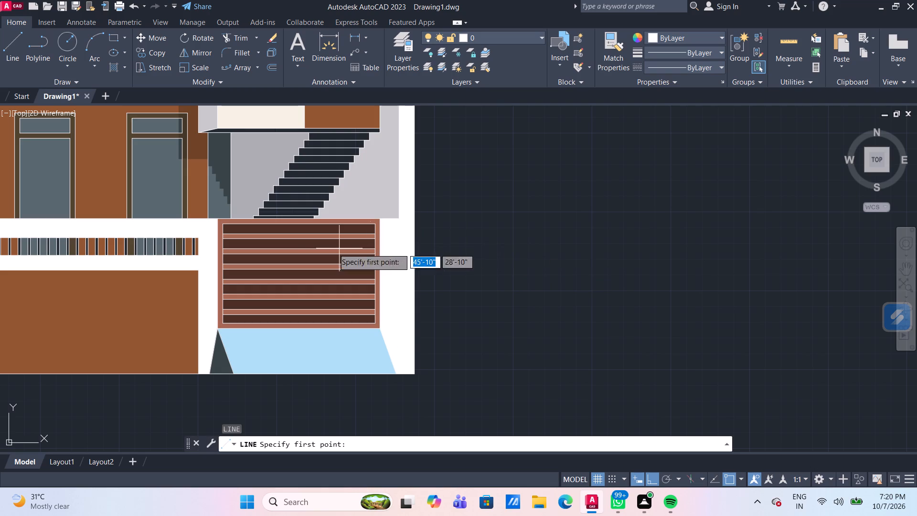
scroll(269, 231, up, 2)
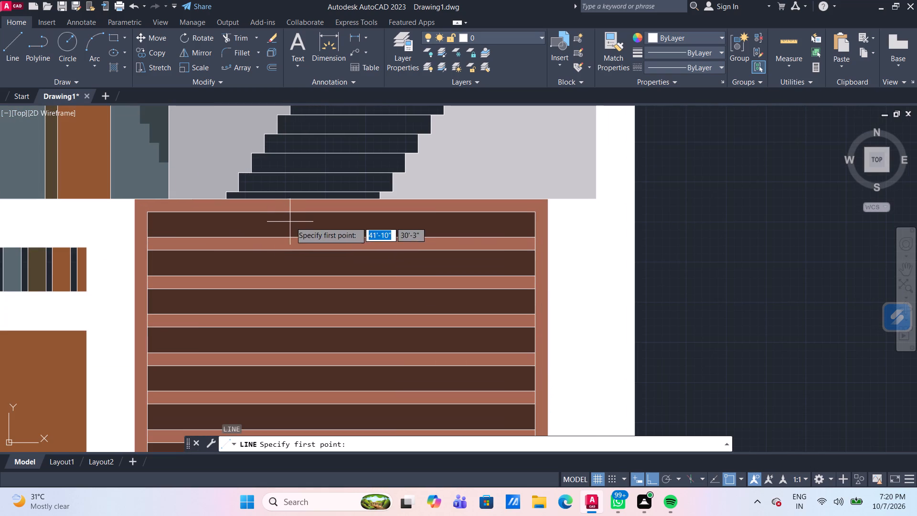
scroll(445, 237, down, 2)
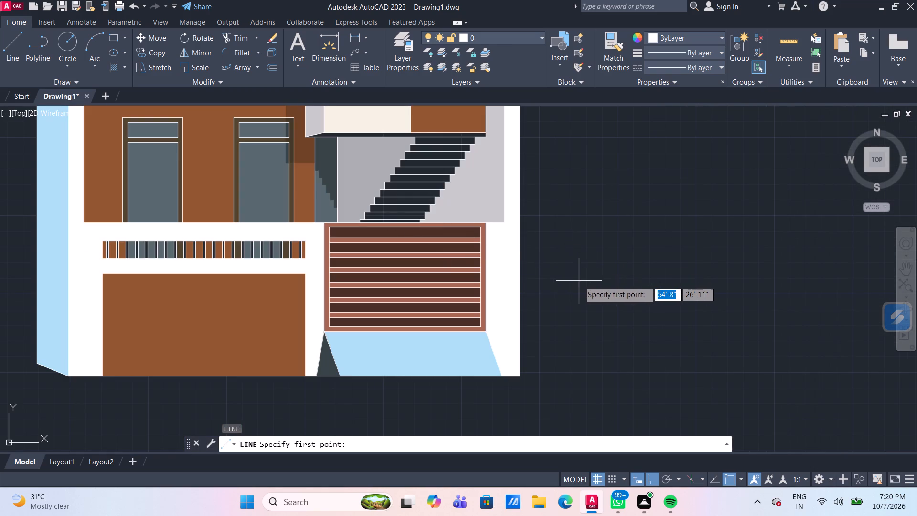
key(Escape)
Offset the top edge of the slatted gate's first dark band 3" down, and that new line another 2" down.
key(o)
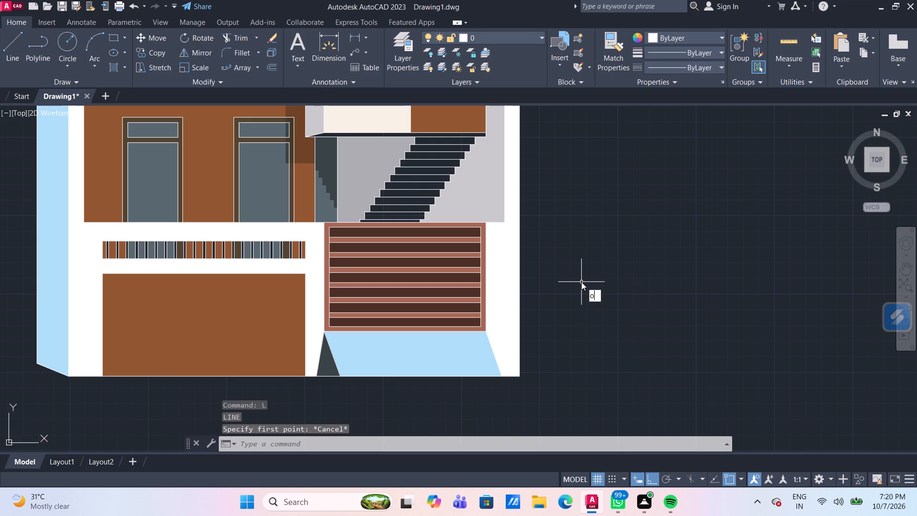
key(Return)
key(Return)
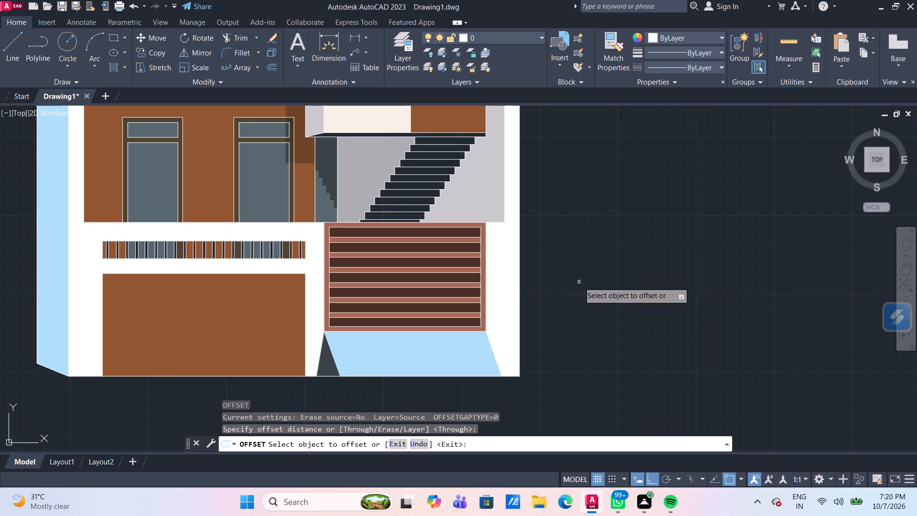
scroll(436, 226, up, 2)
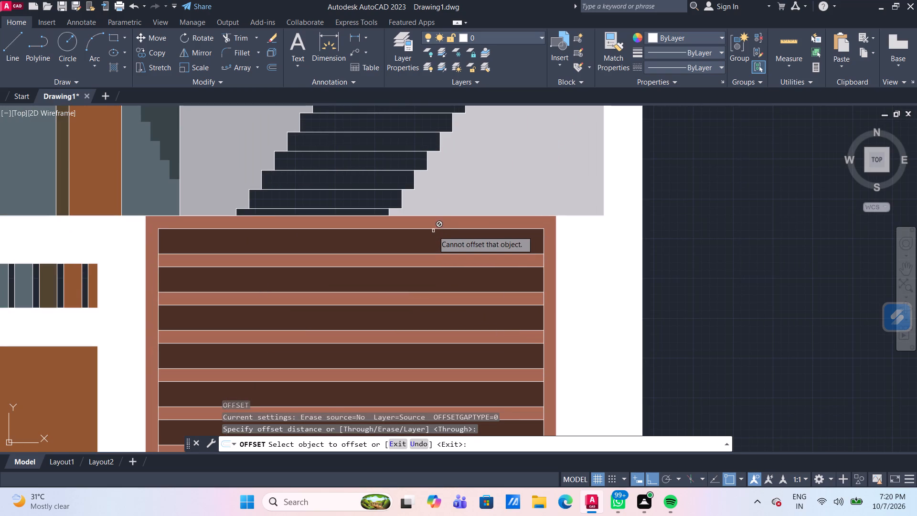
click(433, 229)
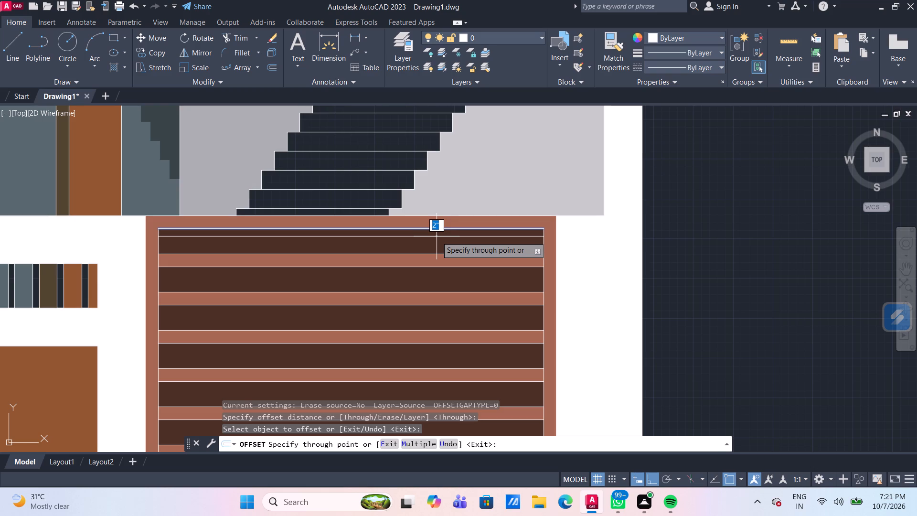
text(3")
key(Return)
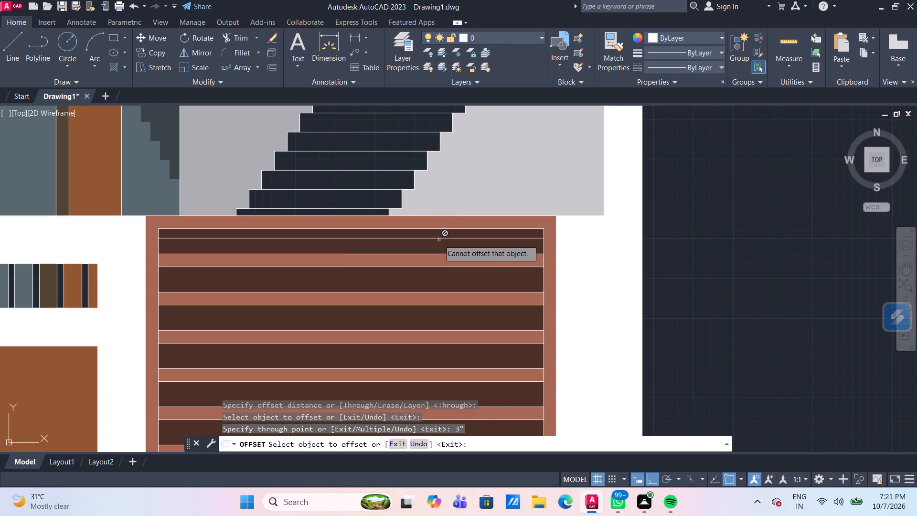
click(437, 238)
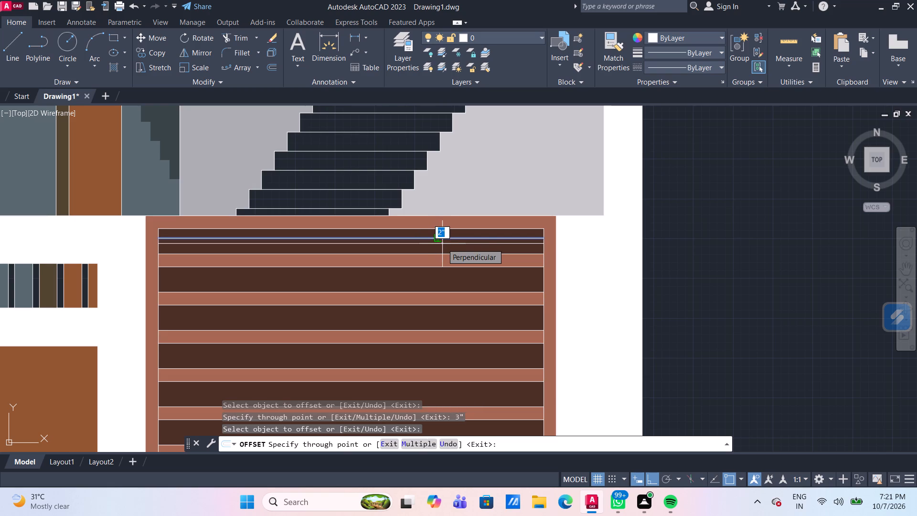
text(2")
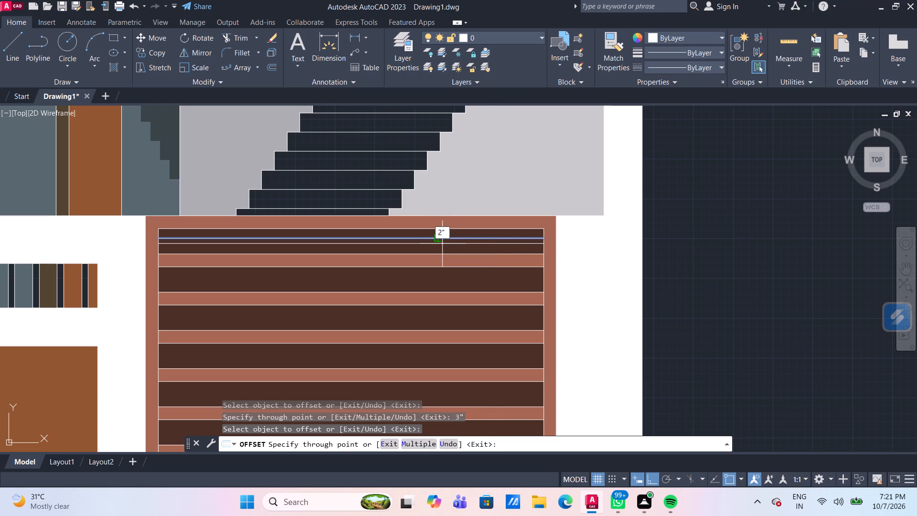
key(Return)
Offset the top and bottom edges of the gate's second dark band 3" into the band.
scroll(442, 244, down, 2)
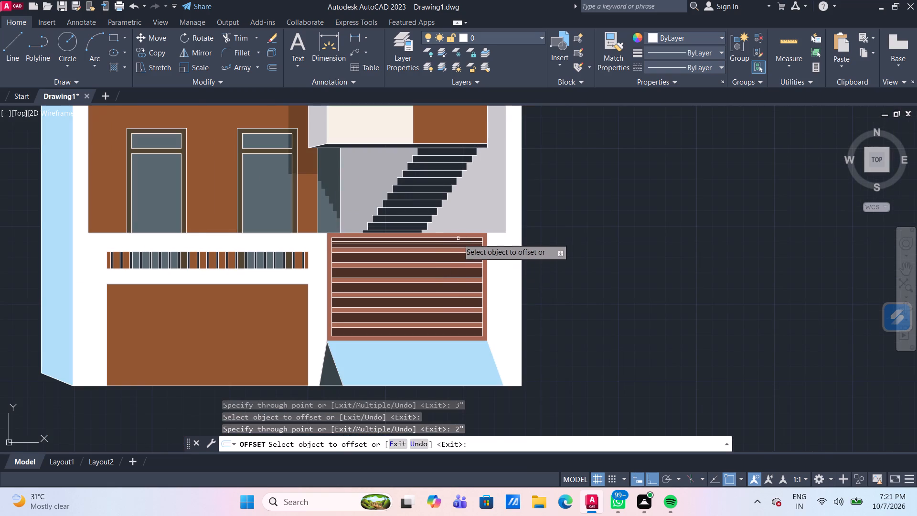
scroll(456, 243, up, 2)
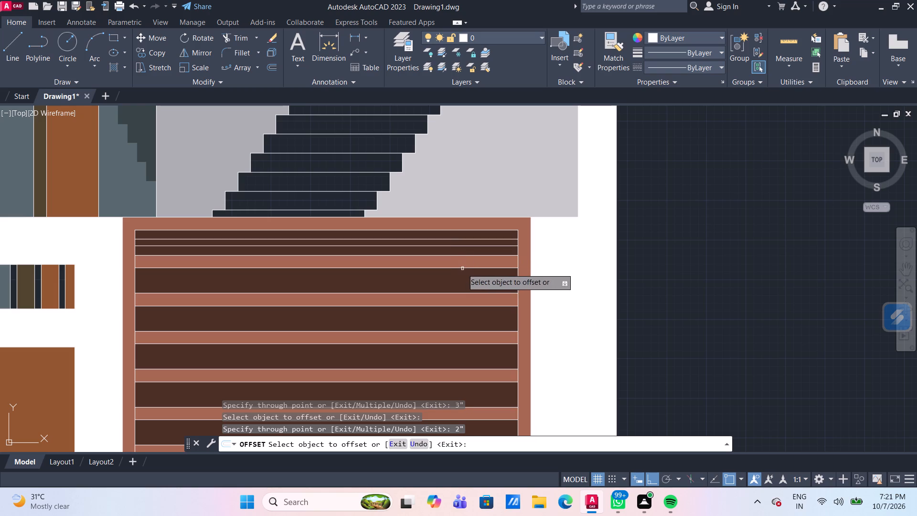
click(462, 269)
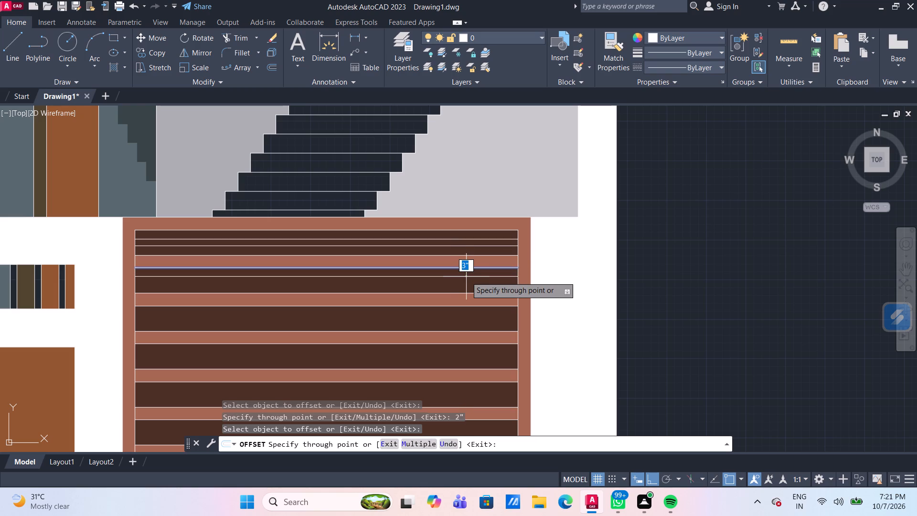
text(3")
key(Return)
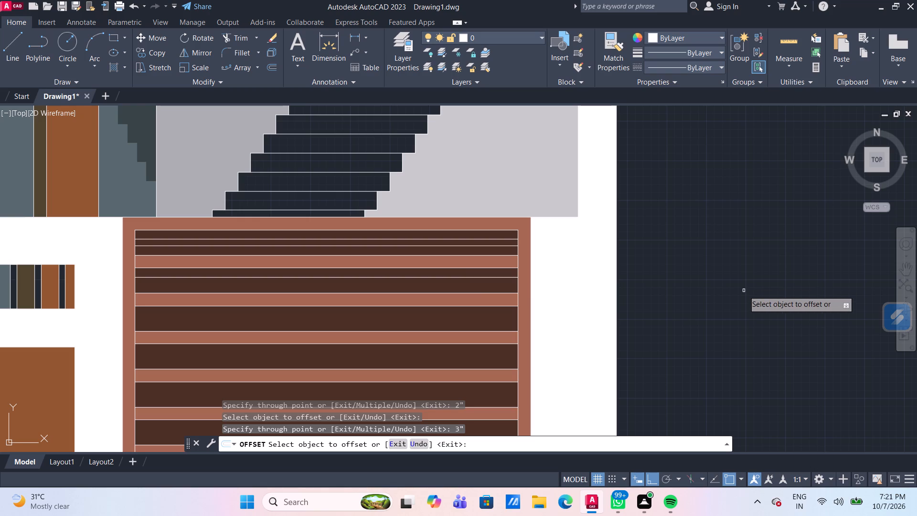
key(Escape)
key(o)
key(Return)
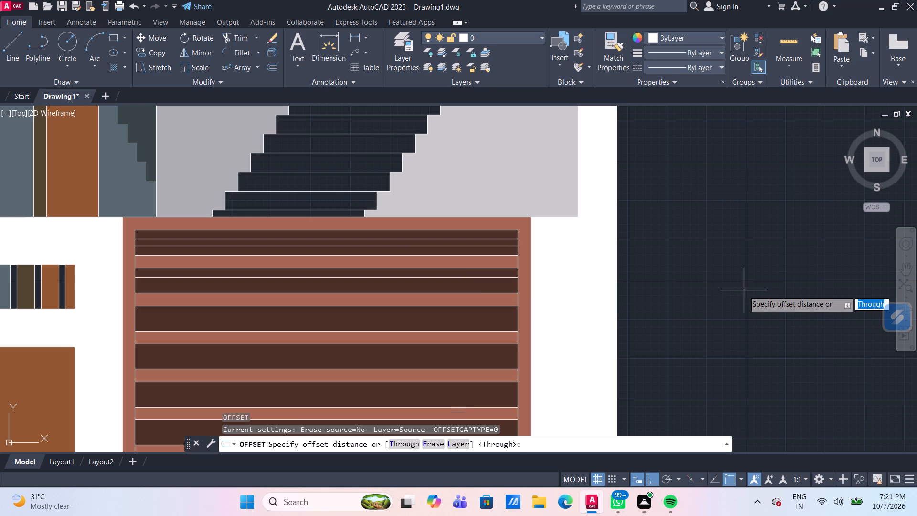
text(3")
key(Return)
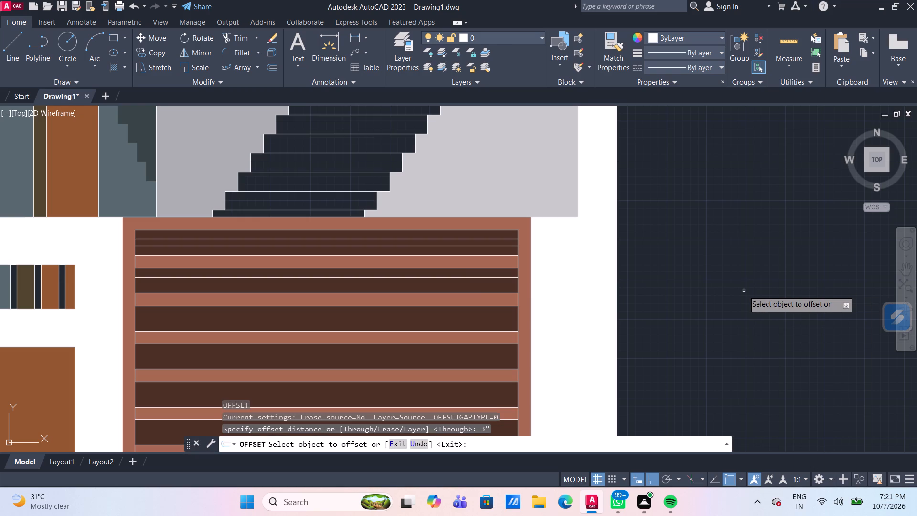
click(458, 293)
click(458, 283)
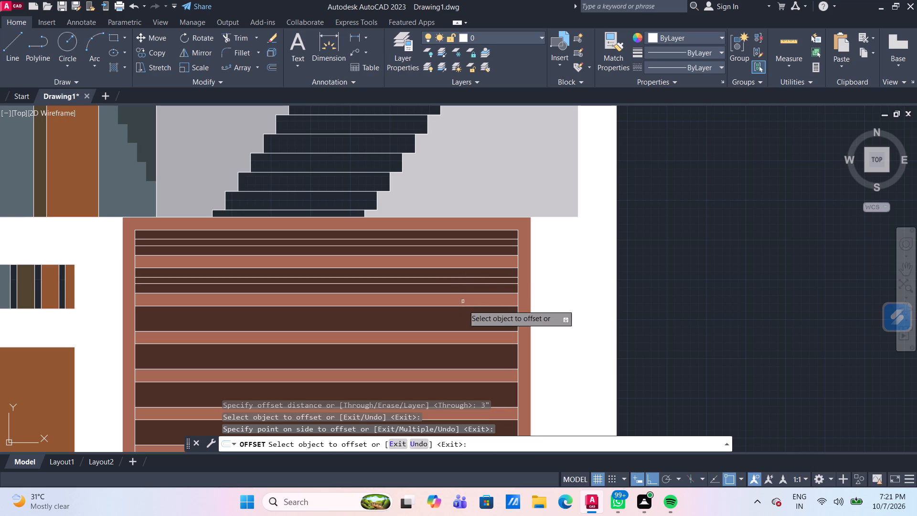
Offset the top and bottom edges of the gate's third and fourth dark bands 3" into each band.
click(466, 307)
click(466, 316)
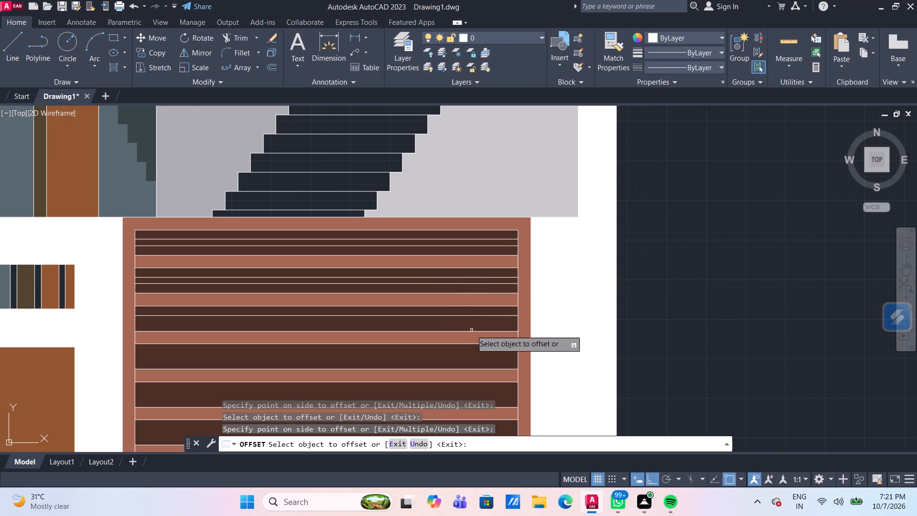
click(473, 332)
click(470, 326)
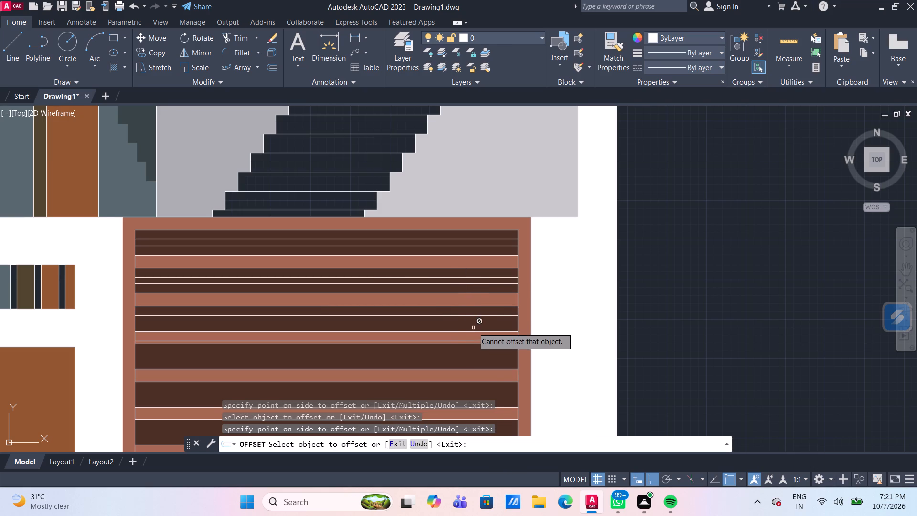
click(475, 331)
click(473, 323)
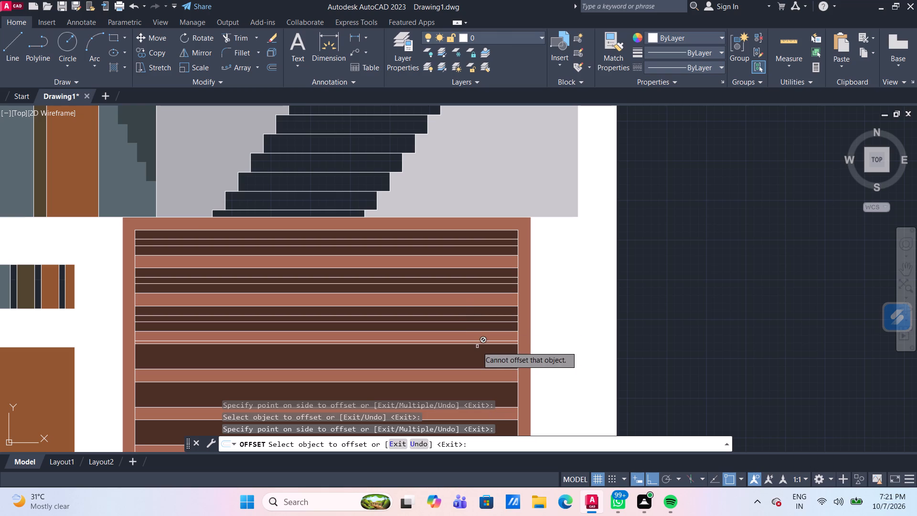
click(476, 345)
click(480, 352)
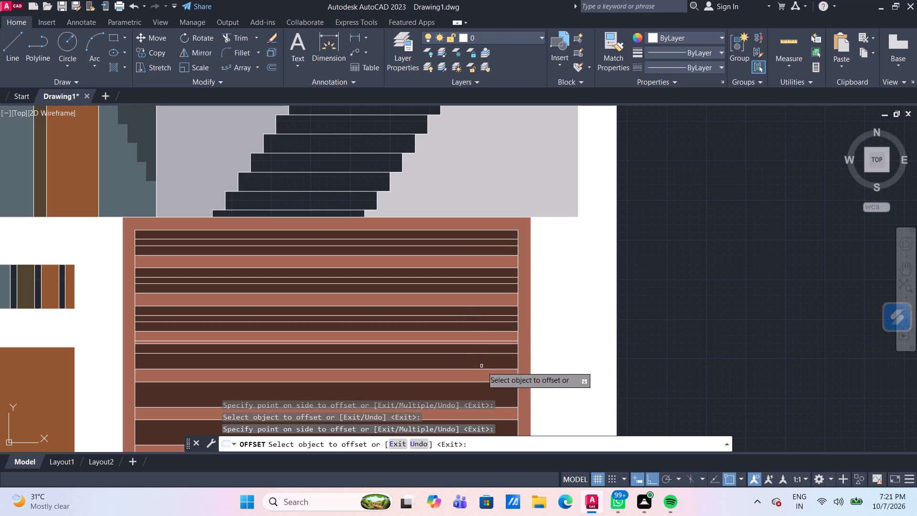
click(484, 369)
click(481, 364)
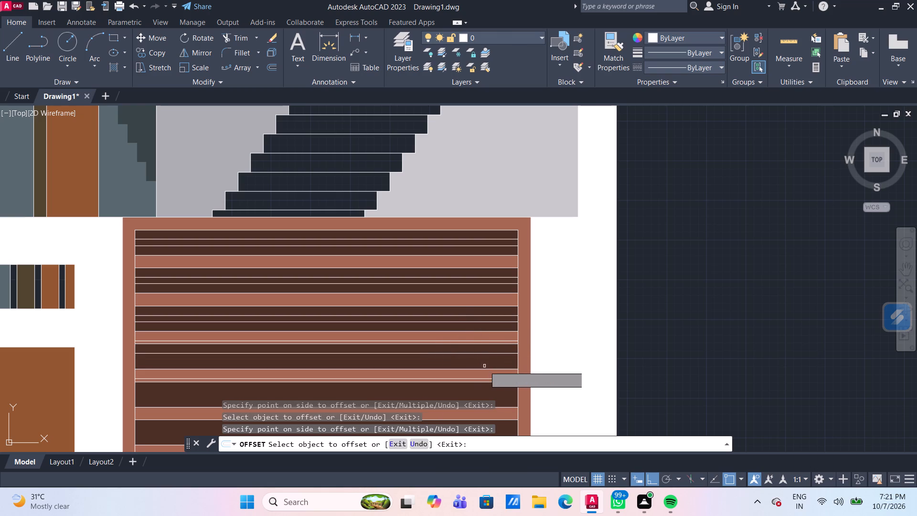
middle_drag(483, 365, 466, 314)
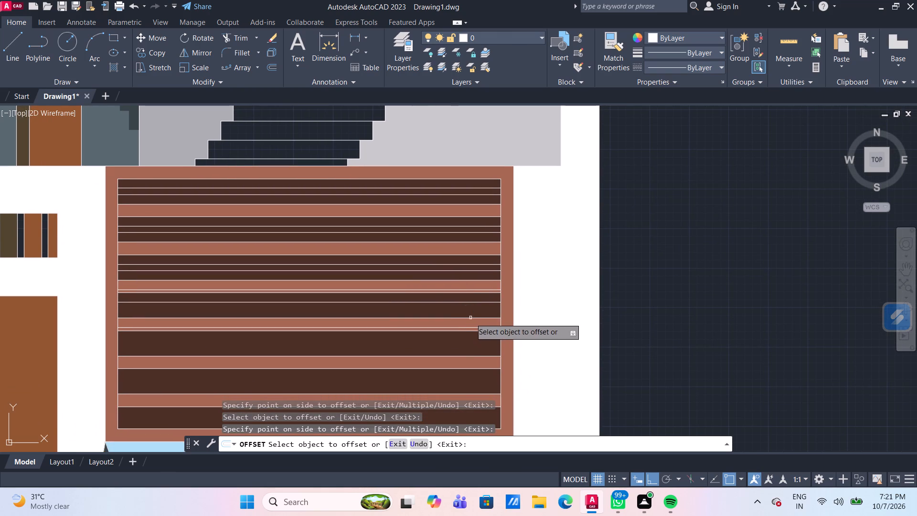
click(471, 319)
click(469, 307)
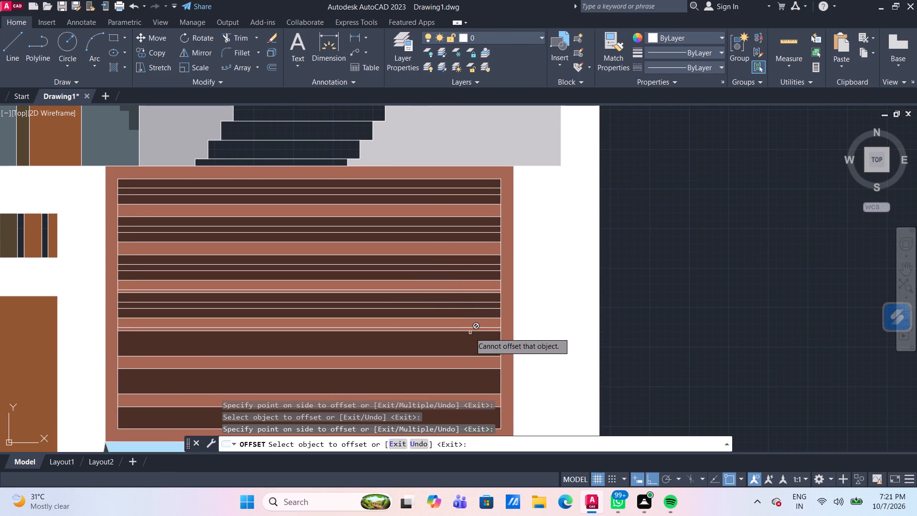
Offset the top and bottom edges of the gate's fifth and sixth dark bands 3" into each band.
click(470, 333)
click(474, 344)
click(476, 356)
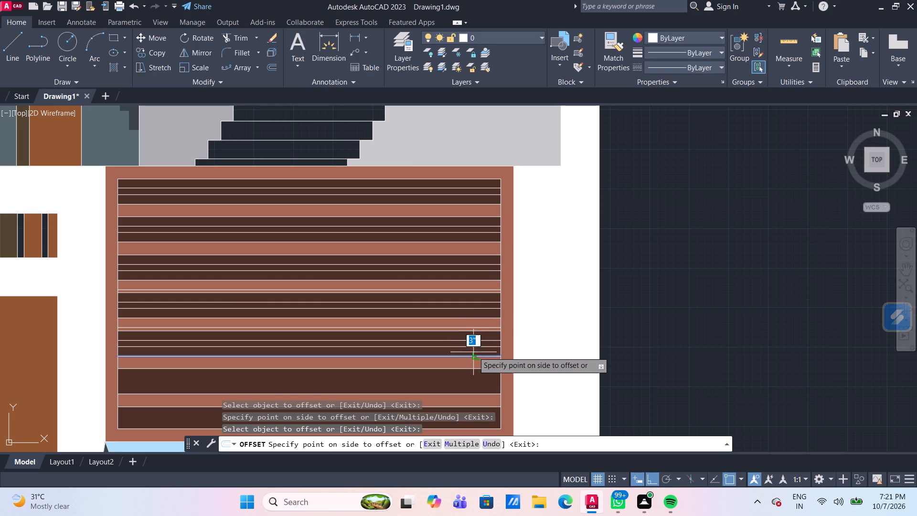
click(474, 349)
click(479, 369)
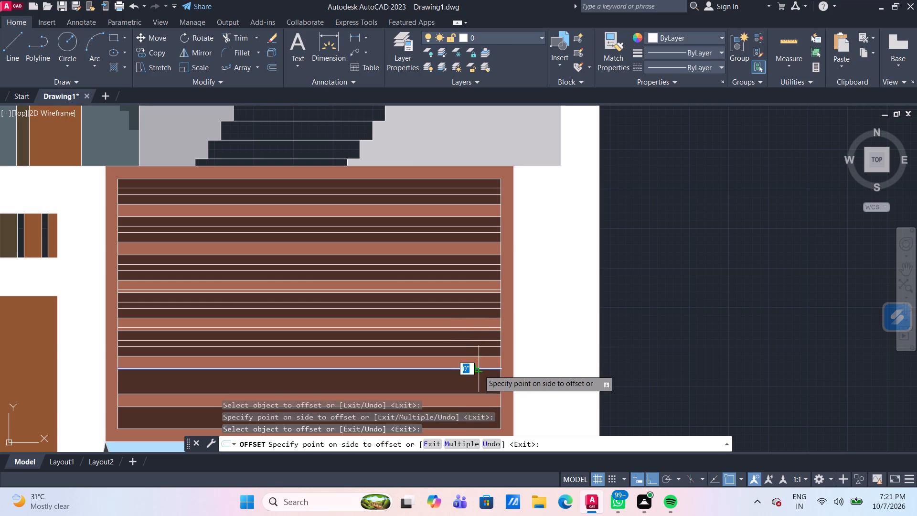
drag(479, 380, 480, 391)
click(478, 394)
click(476, 387)
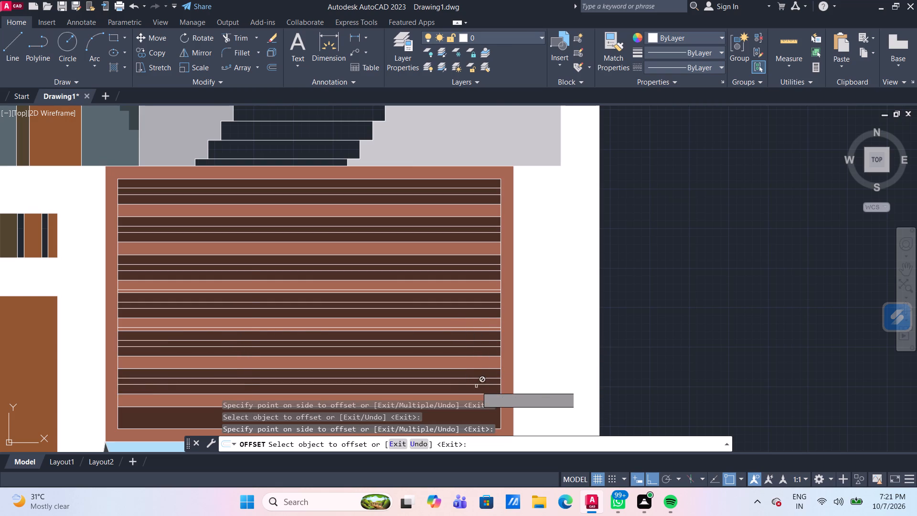
Offset the bottom and top edges of the gate's lowest dark band 3" into the band.
scroll(476, 386, down, 1)
middle_drag(476, 386, 466, 329)
scroll(464, 364, up, 1)
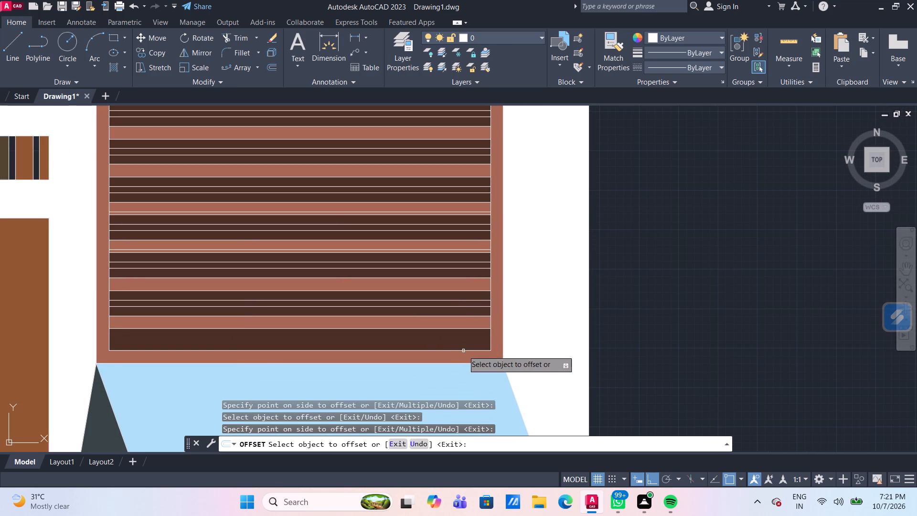
click(463, 351)
click(462, 344)
click(460, 329)
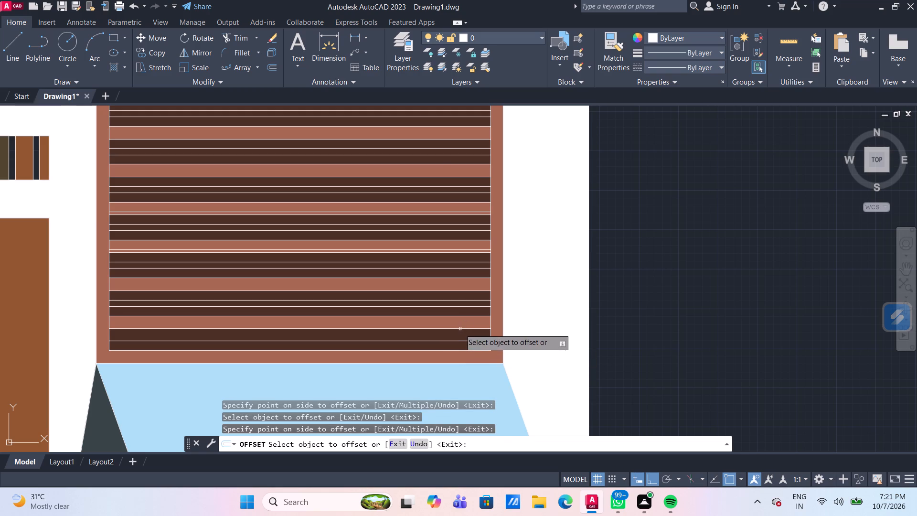
click(461, 337)
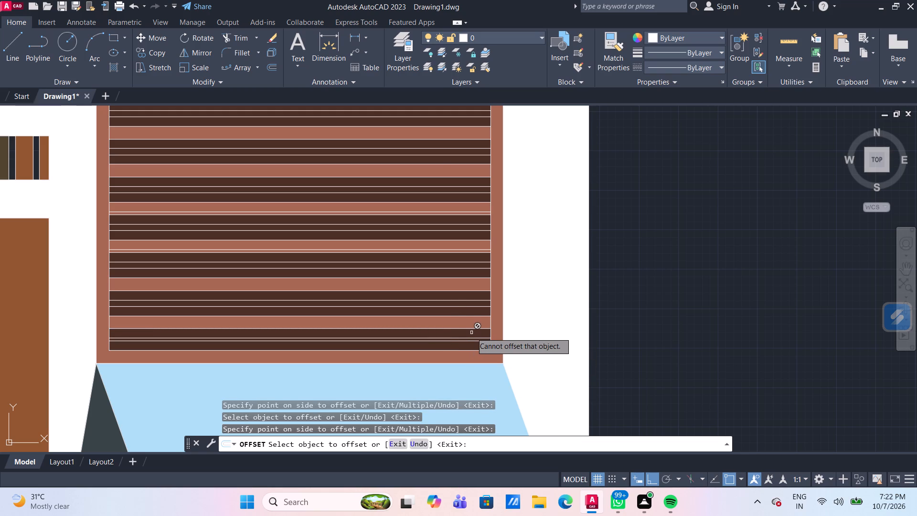
key(Escape)
Delete the two inner offset lines from the gate's lowest dark band.
click(463, 338)
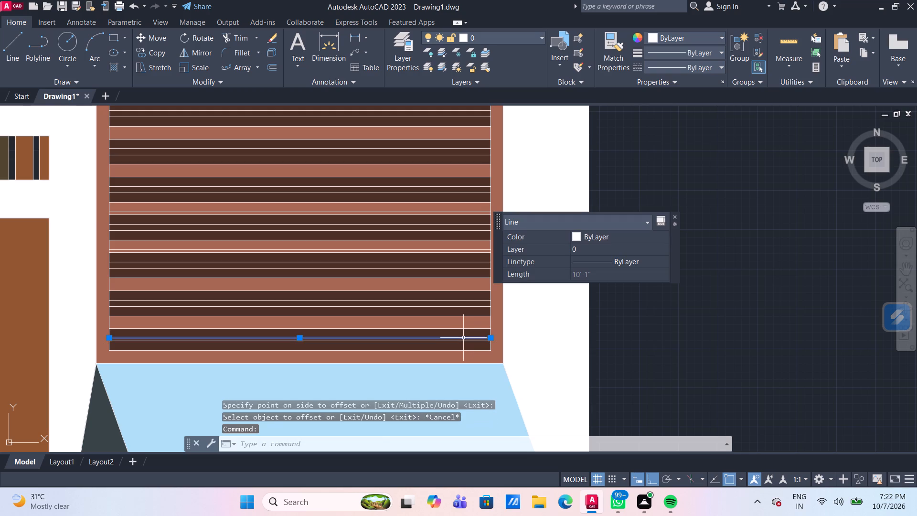
key(Delete)
click(460, 342)
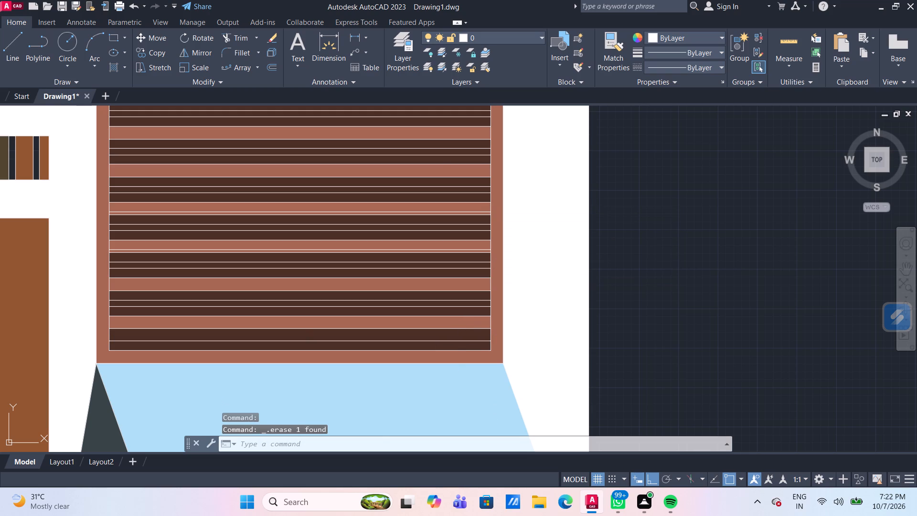
key(Delete)
Offset the top and bottom edges of the gate's lowest dark band 2.5" into the band.
key(o)
key(Return)
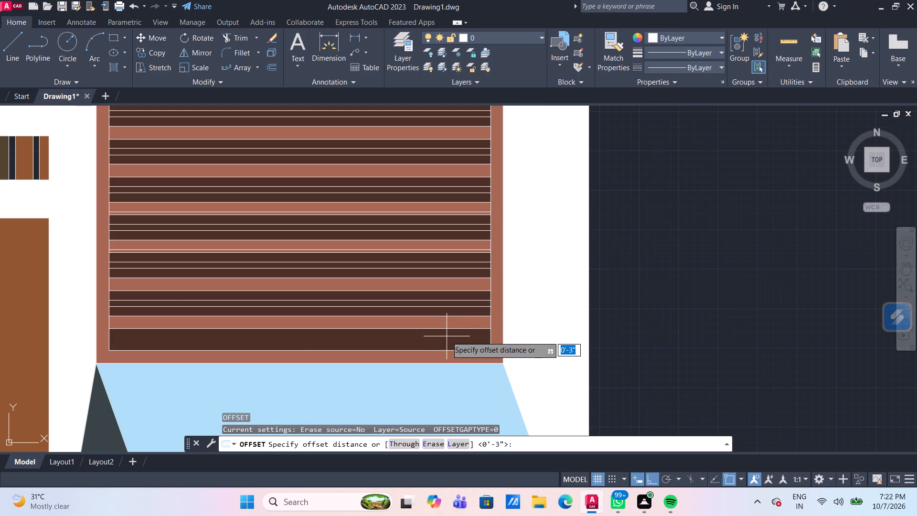
text(2")
key(BackSpace)
text(.5")
key(Return)
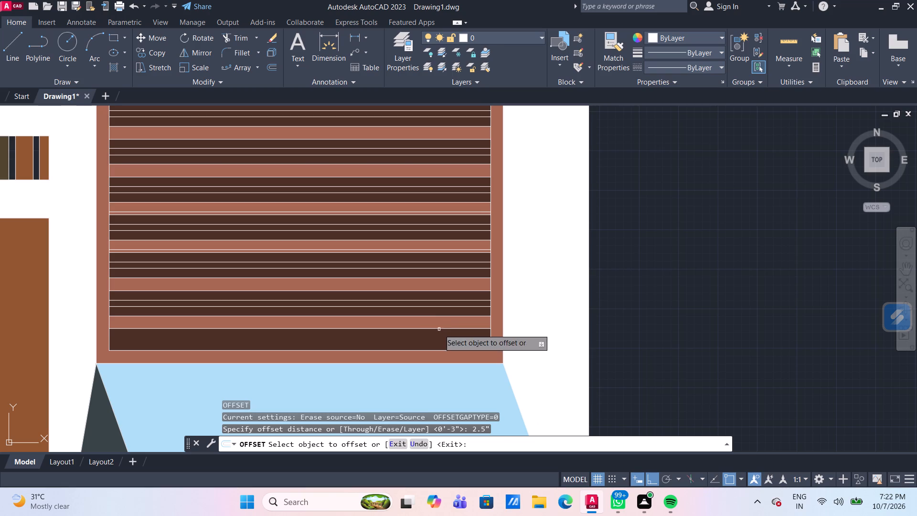
click(439, 328)
click(444, 339)
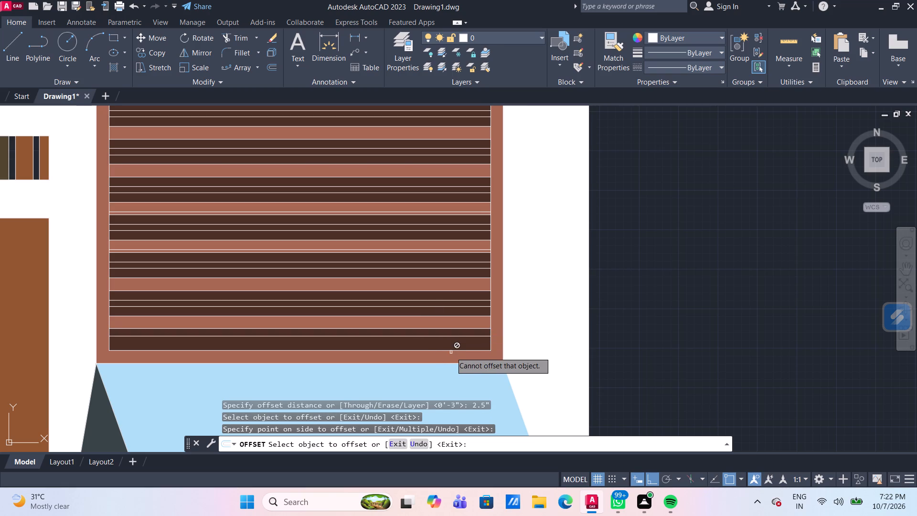
click(454, 351)
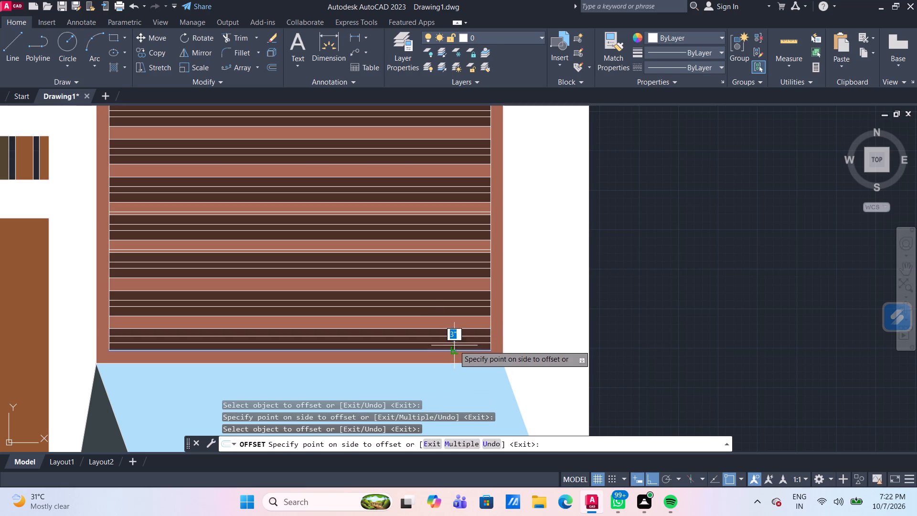
click(454, 345)
click(458, 350)
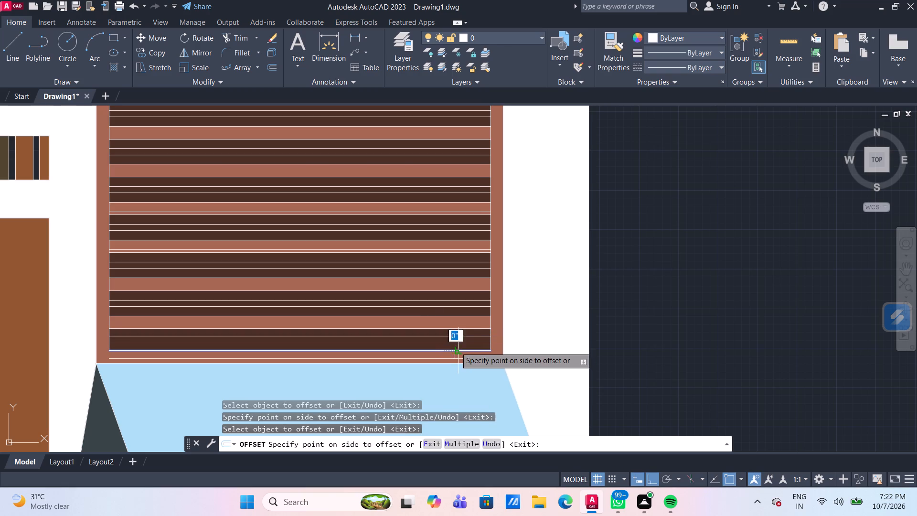
click(455, 343)
key(Escape)
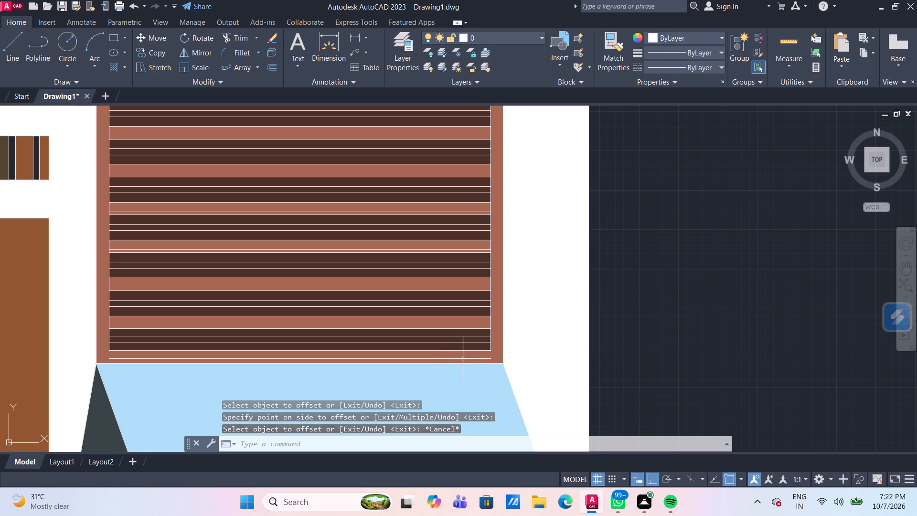
Delete the three stray lines below the lowest dark band and just above the fourth and fifth dark bands.
click(463, 359)
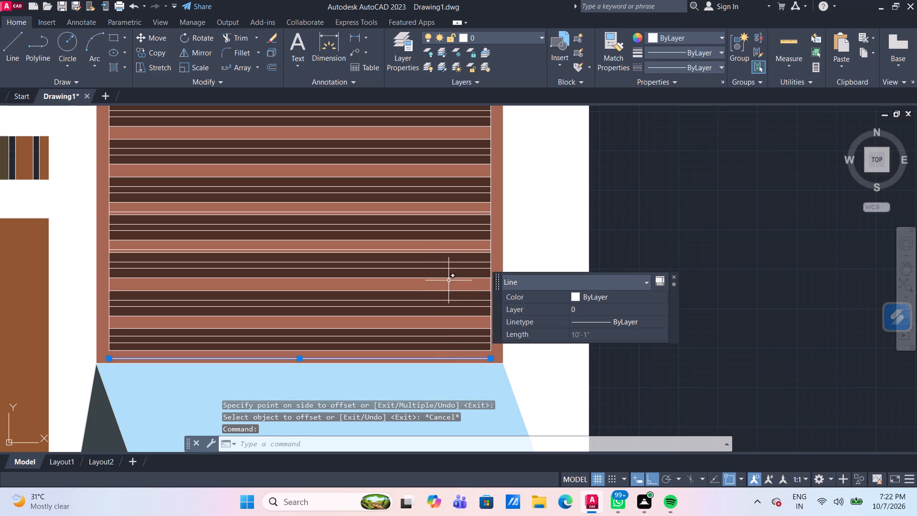
click(436, 250)
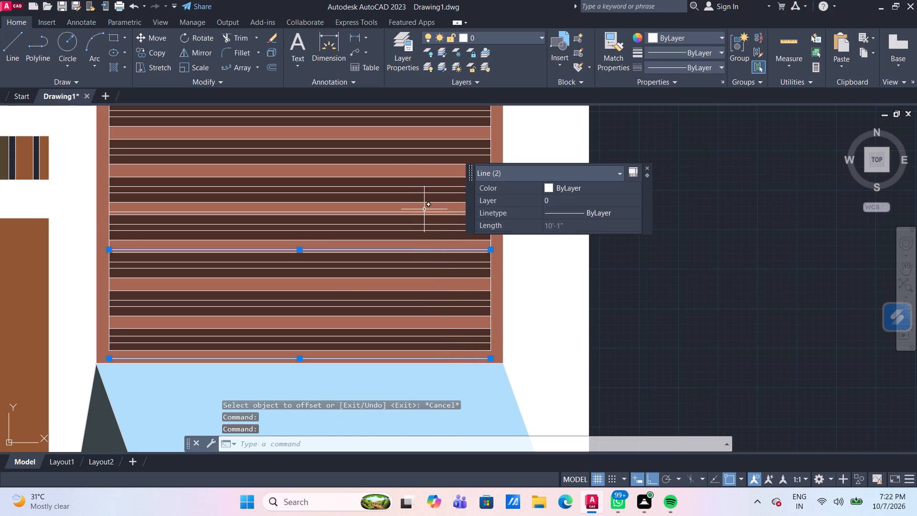
click(427, 212)
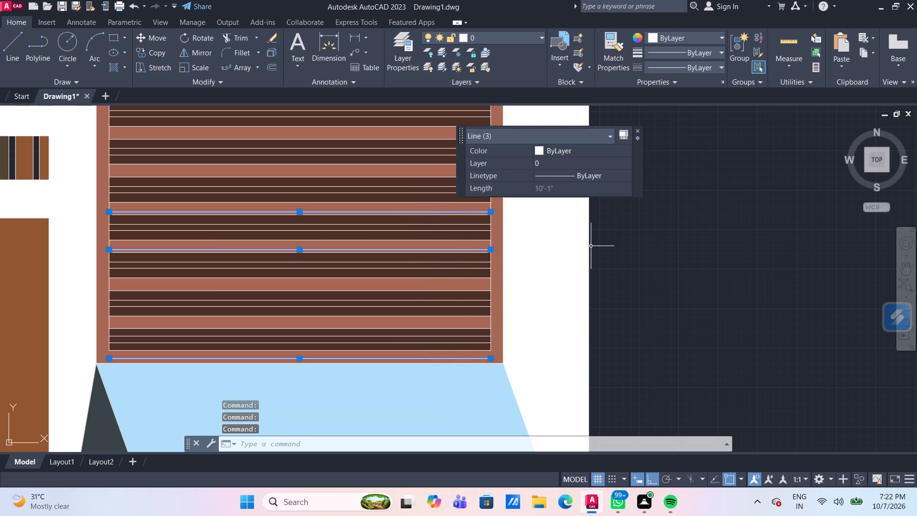
key(Delete)
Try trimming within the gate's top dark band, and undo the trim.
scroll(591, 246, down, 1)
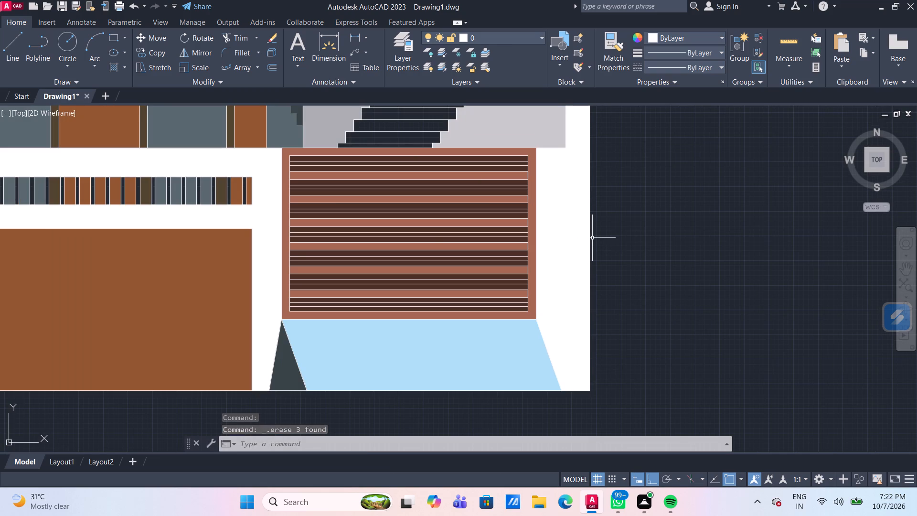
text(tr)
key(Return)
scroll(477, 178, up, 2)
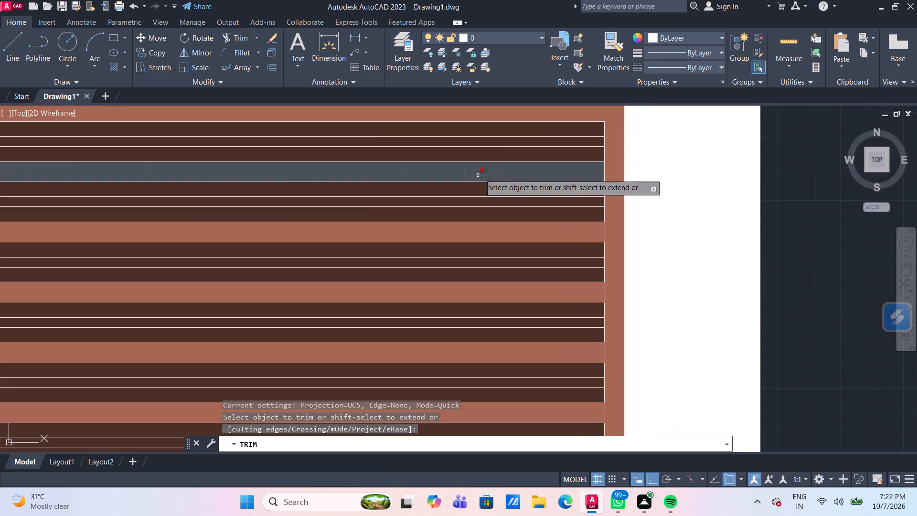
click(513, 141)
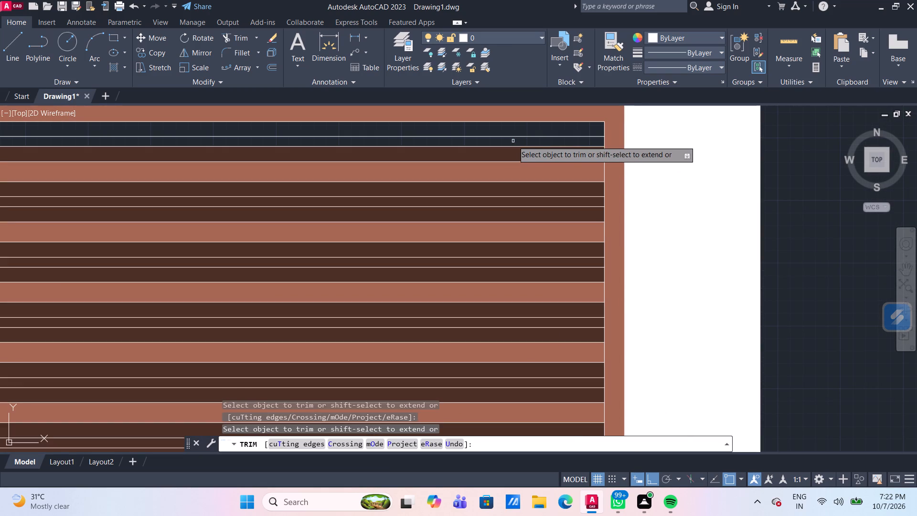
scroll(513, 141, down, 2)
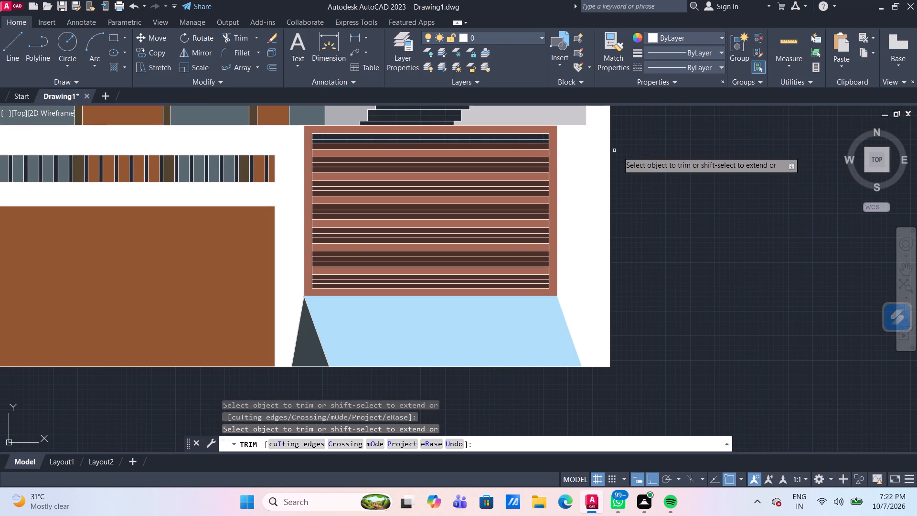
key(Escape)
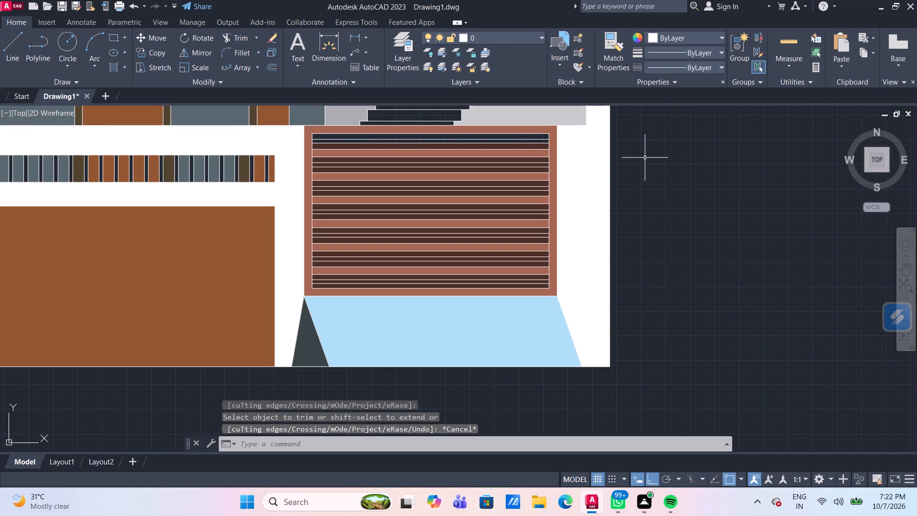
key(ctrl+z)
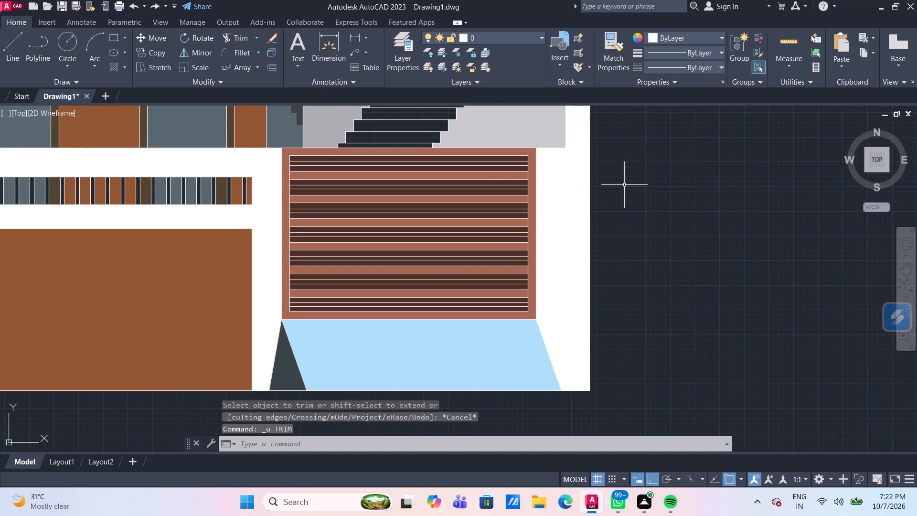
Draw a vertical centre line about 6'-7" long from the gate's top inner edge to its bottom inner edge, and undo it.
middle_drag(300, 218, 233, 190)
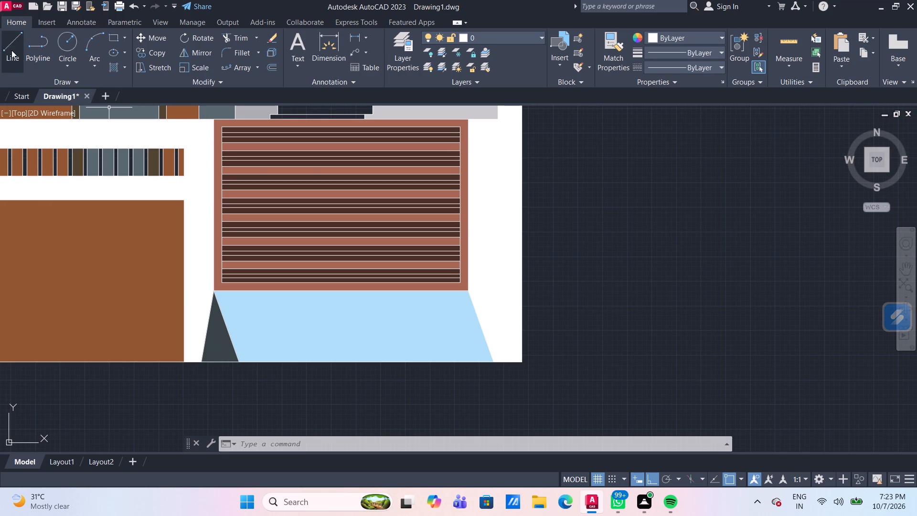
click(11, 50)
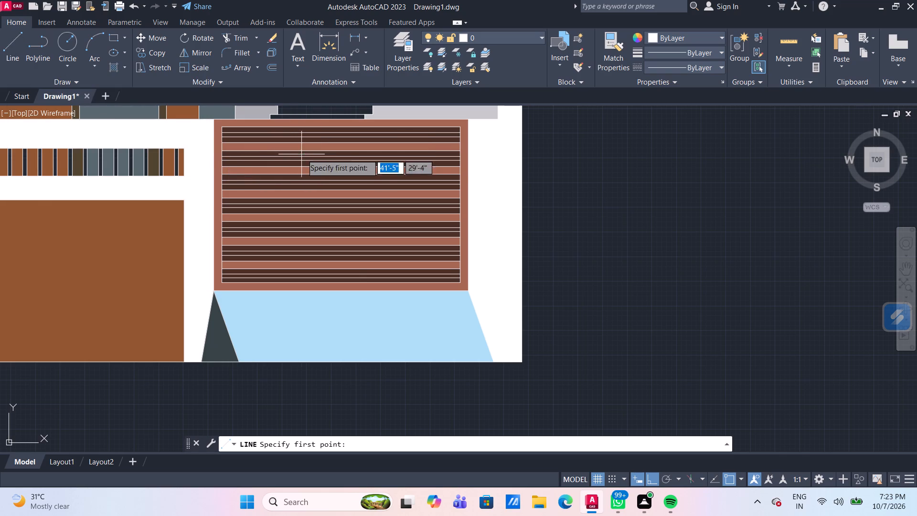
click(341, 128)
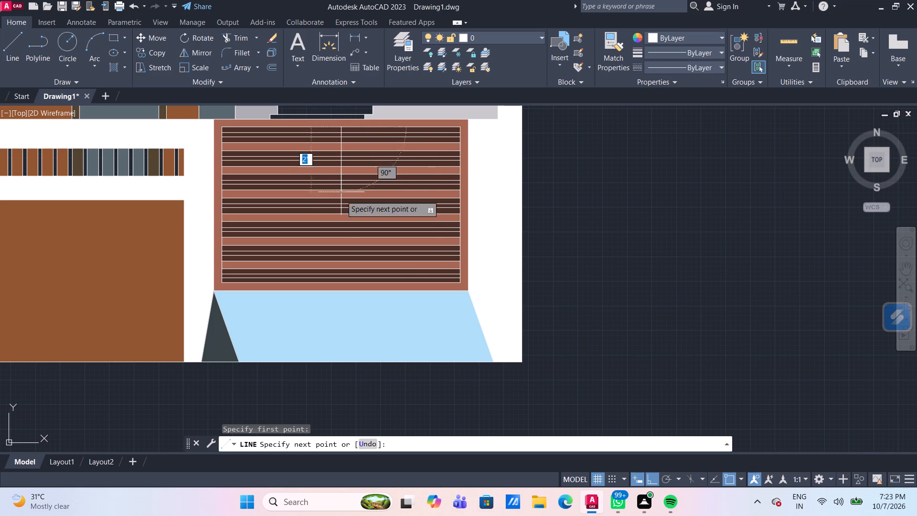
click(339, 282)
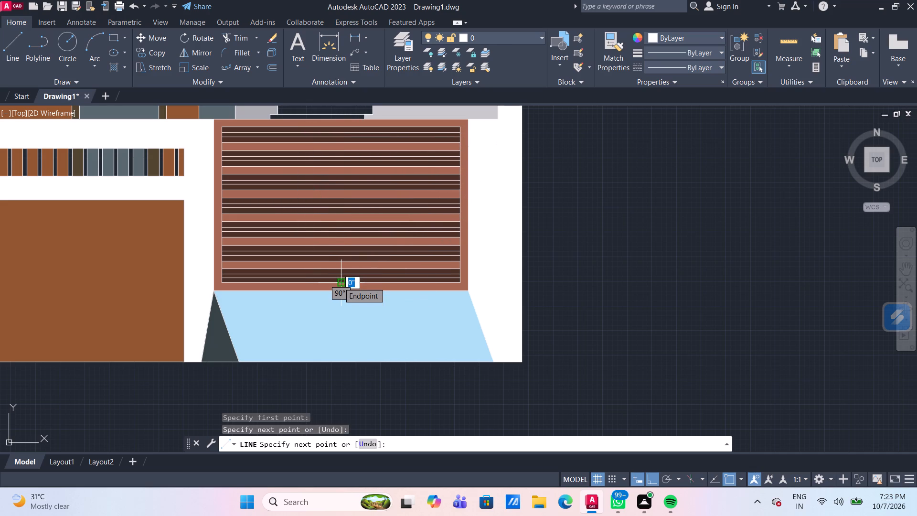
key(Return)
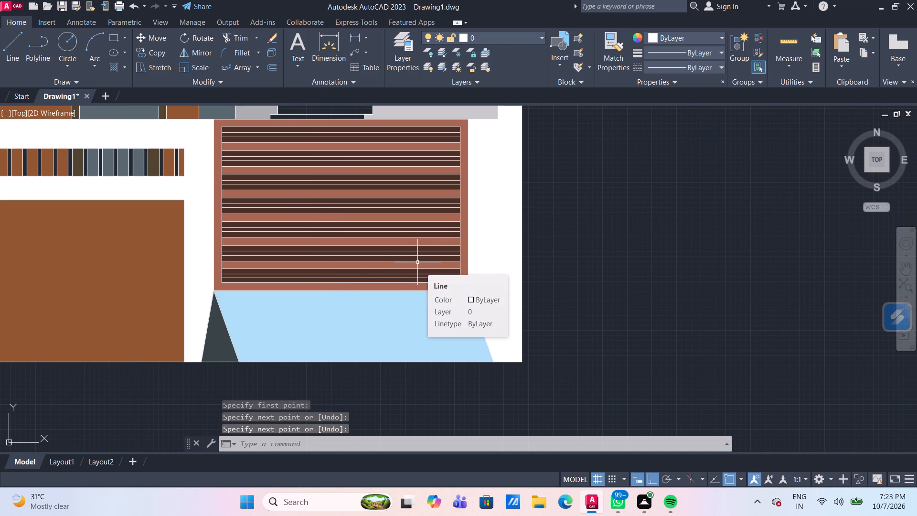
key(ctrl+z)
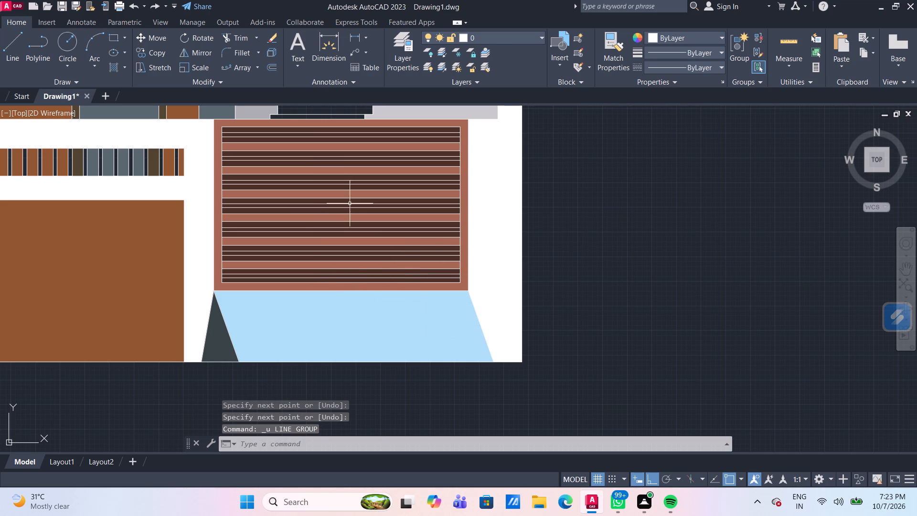
Hatch the thin middle strip in each of the gate's seven dark bands with solid colour 23.
click(118, 67)
click(338, 50)
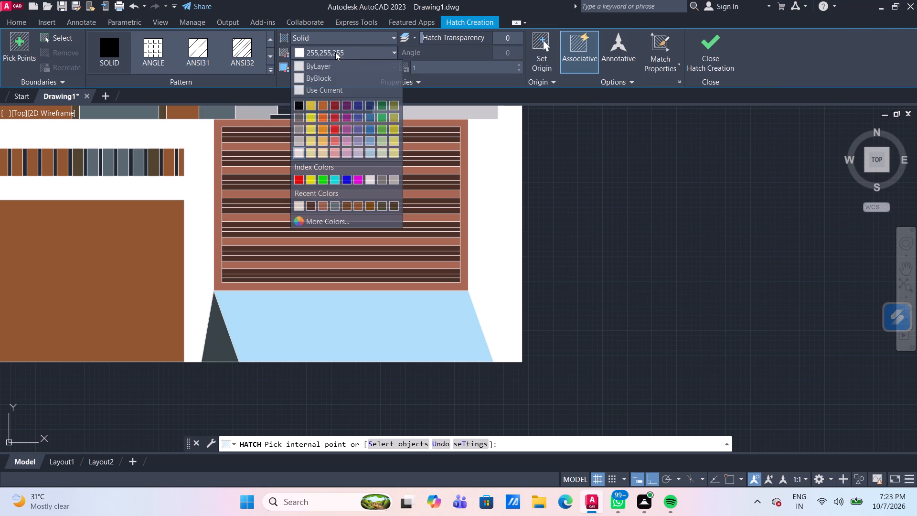
click(323, 206)
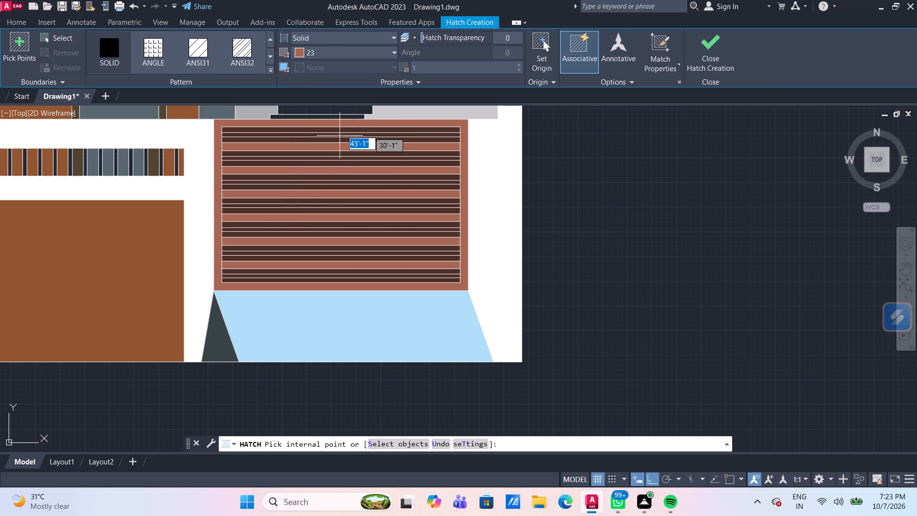
scroll(353, 142, up, 2)
scroll(363, 124, down, 1)
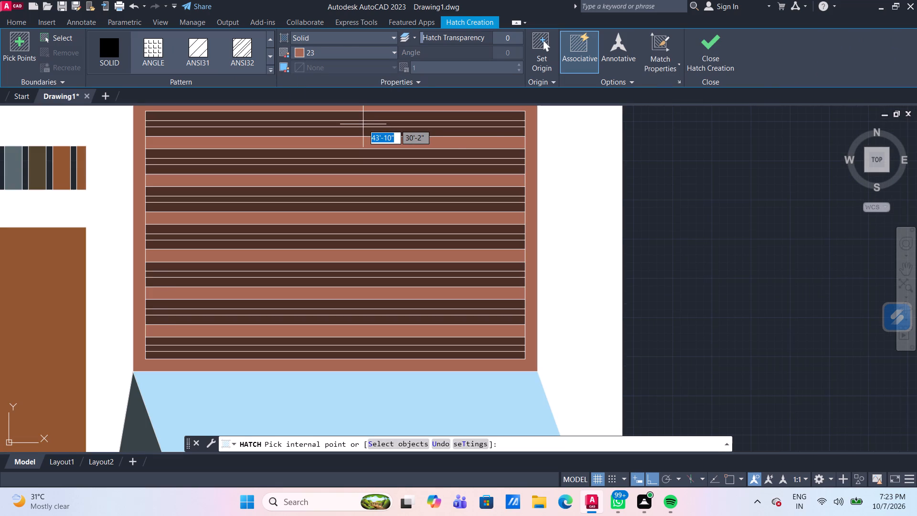
click(363, 124)
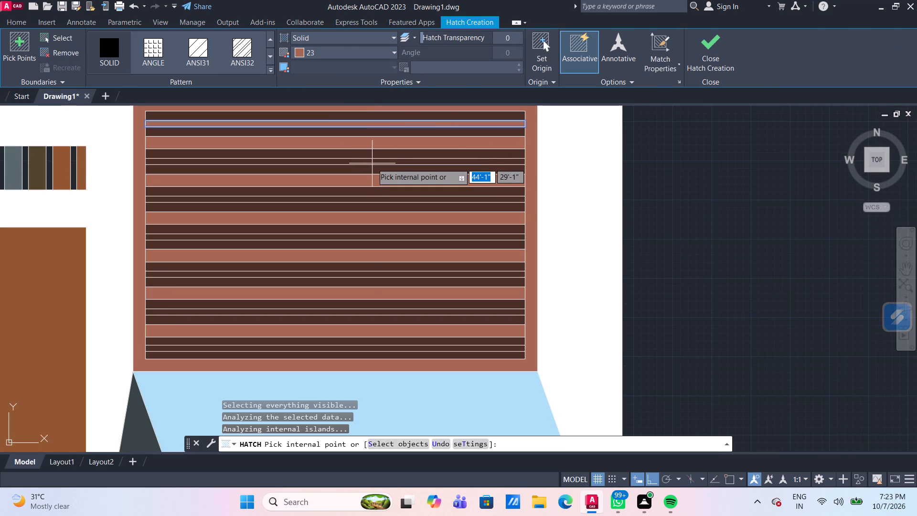
click(372, 162)
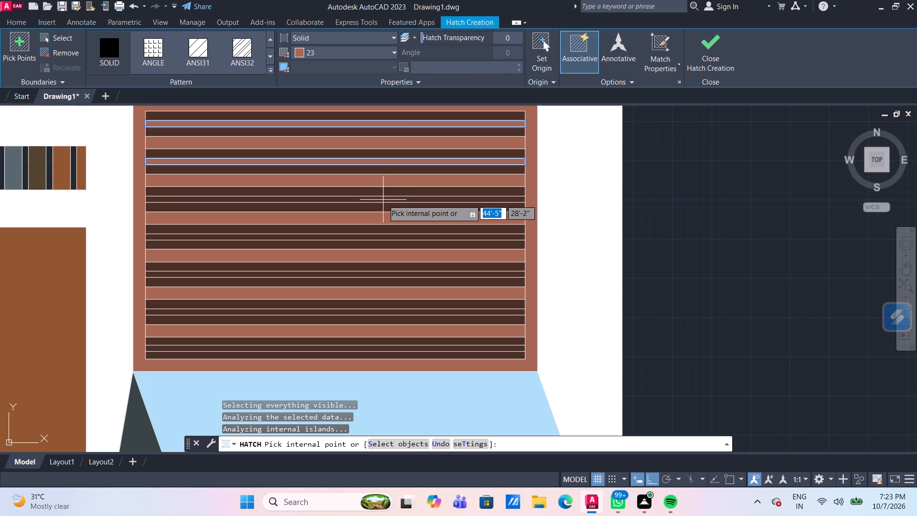
click(383, 200)
click(387, 238)
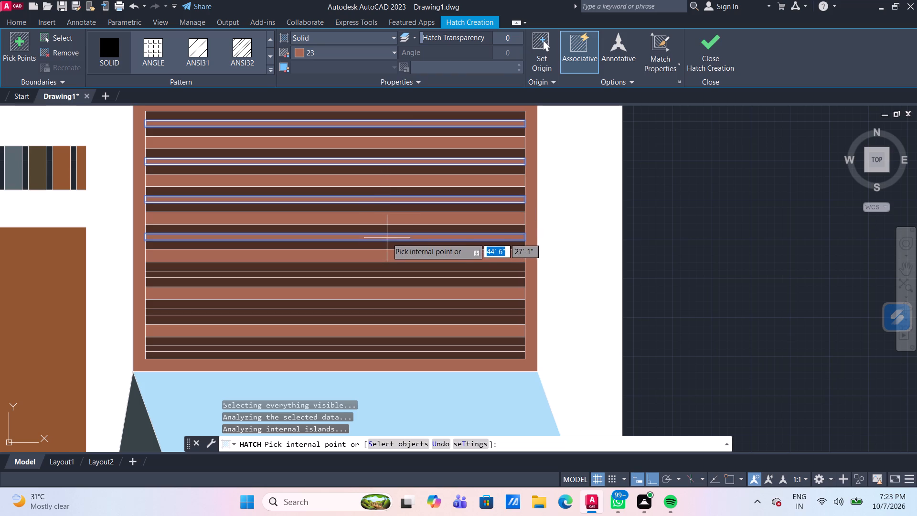
click(397, 276)
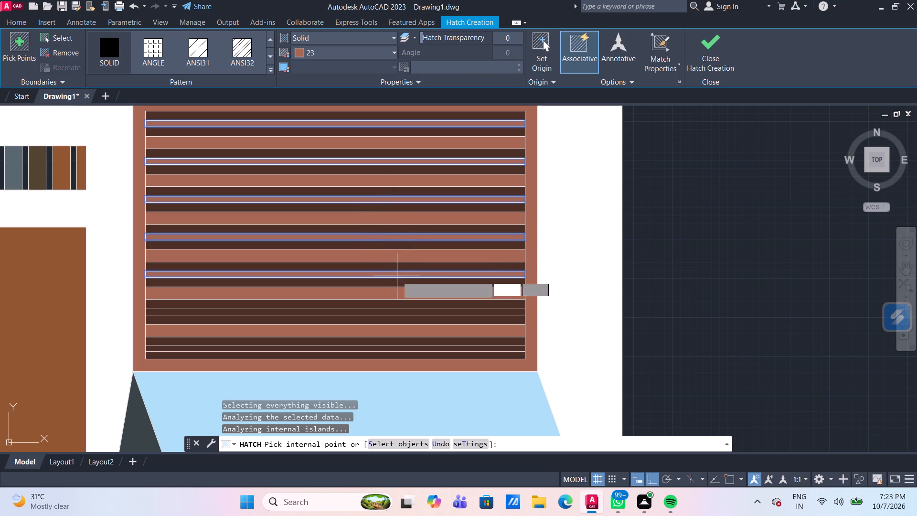
click(406, 313)
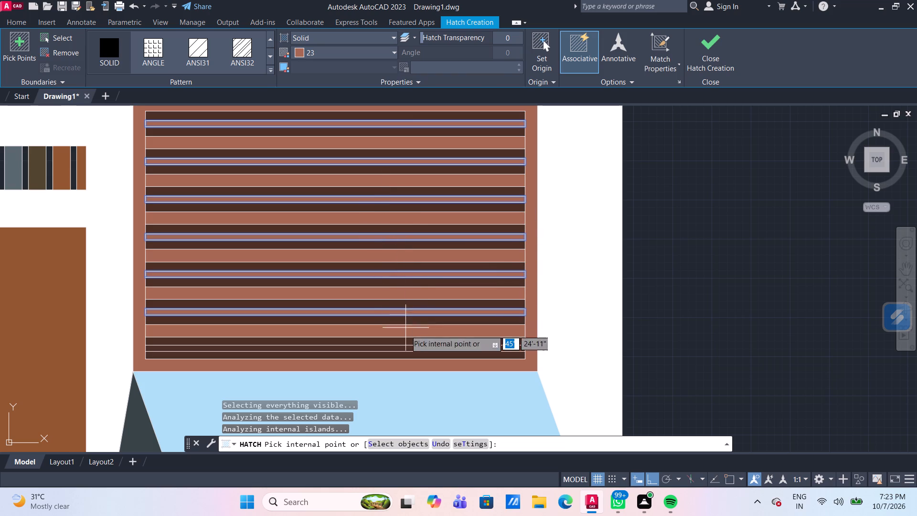
click(407, 350)
scroll(399, 345, down, 2)
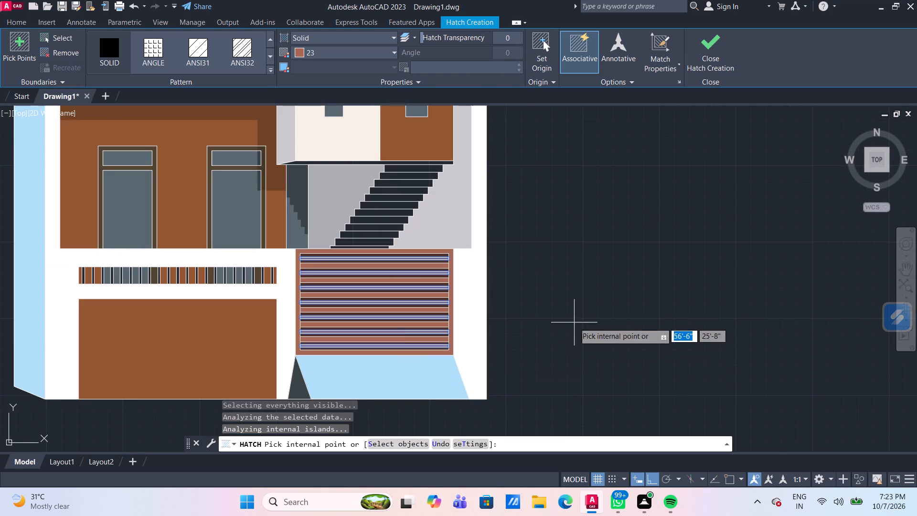
key(Return)
Trim away the outlines bordering the thin middle strips within the gate's top three dark bands.
scroll(530, 329, down, 3)
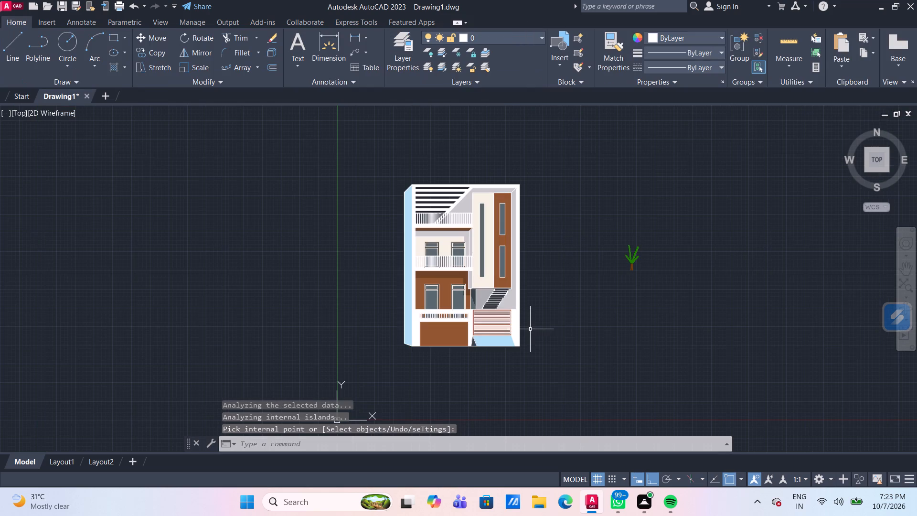
scroll(530, 331, up, 3)
scroll(421, 339, up, 1)
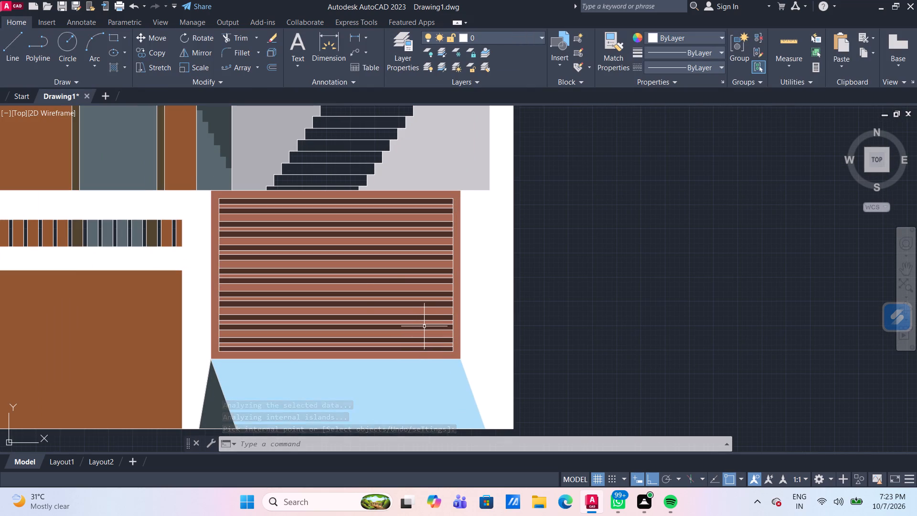
scroll(369, 249, up, 2)
scroll(369, 249, down, 1)
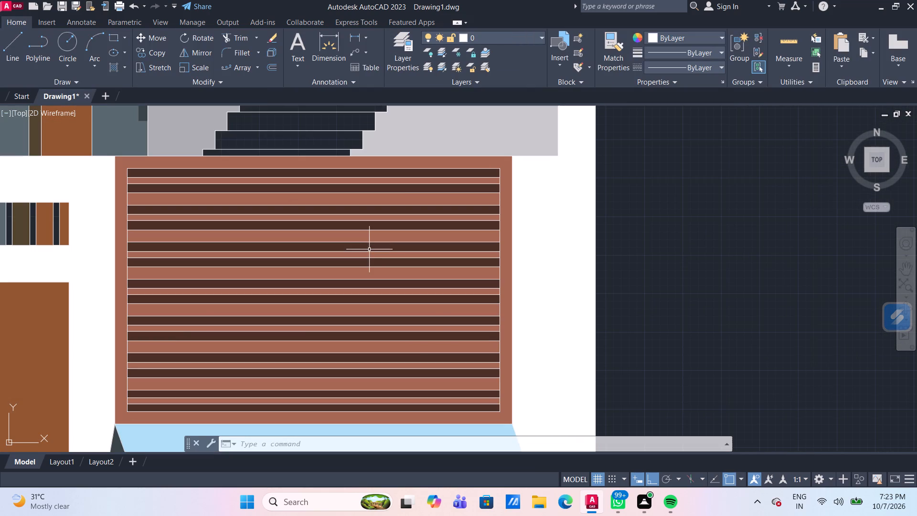
scroll(386, 179, up, 2)
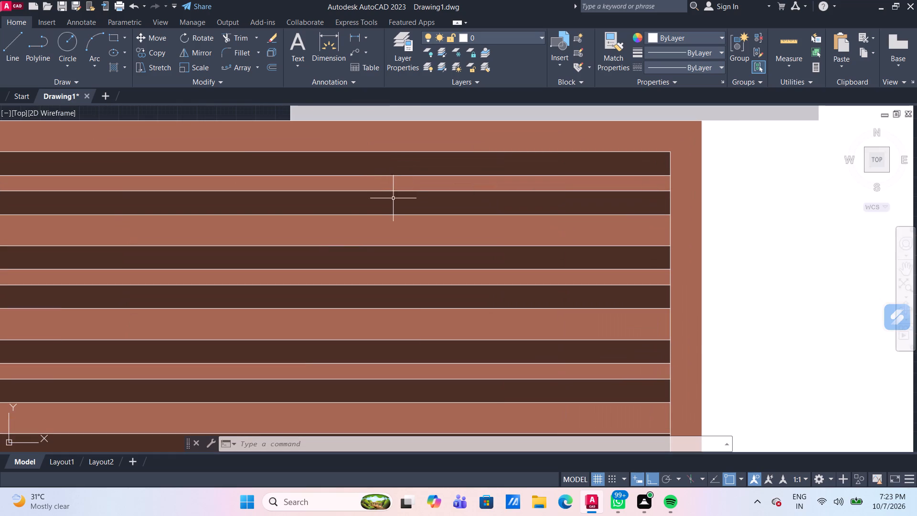
text(tr)
key(Return)
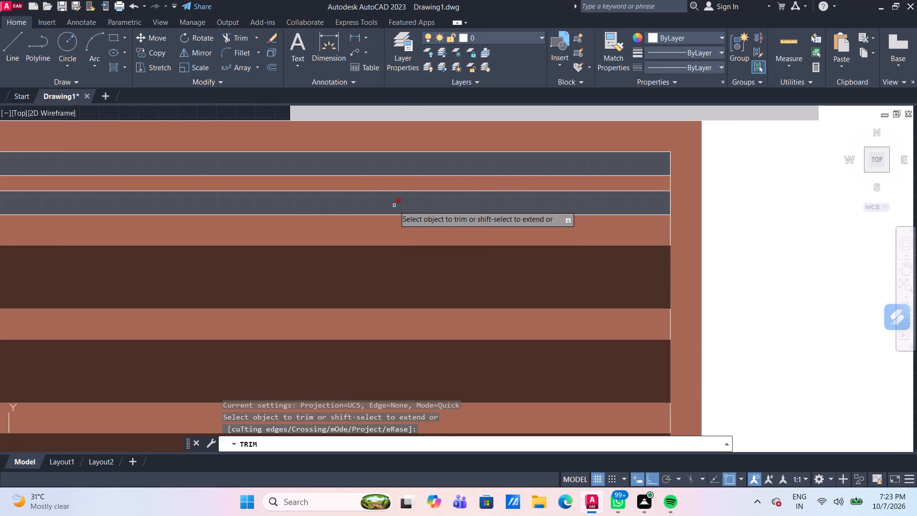
click(398, 190)
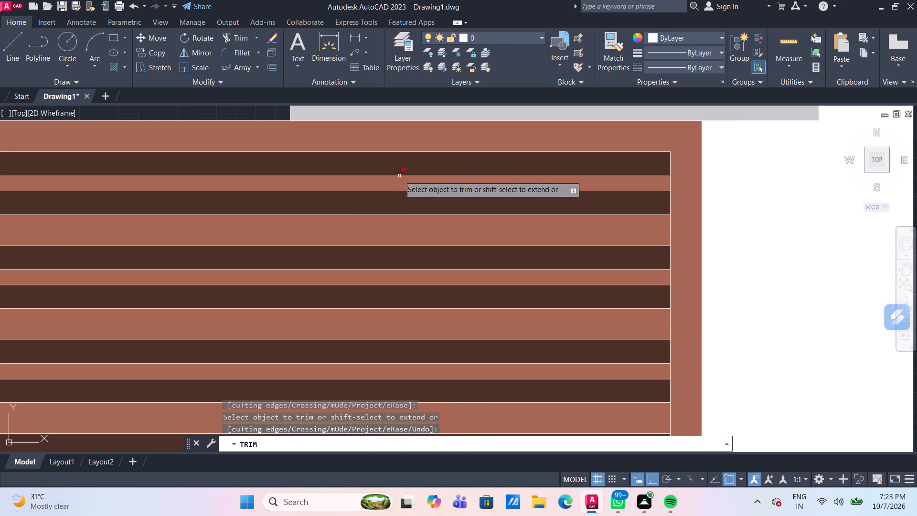
click(399, 176)
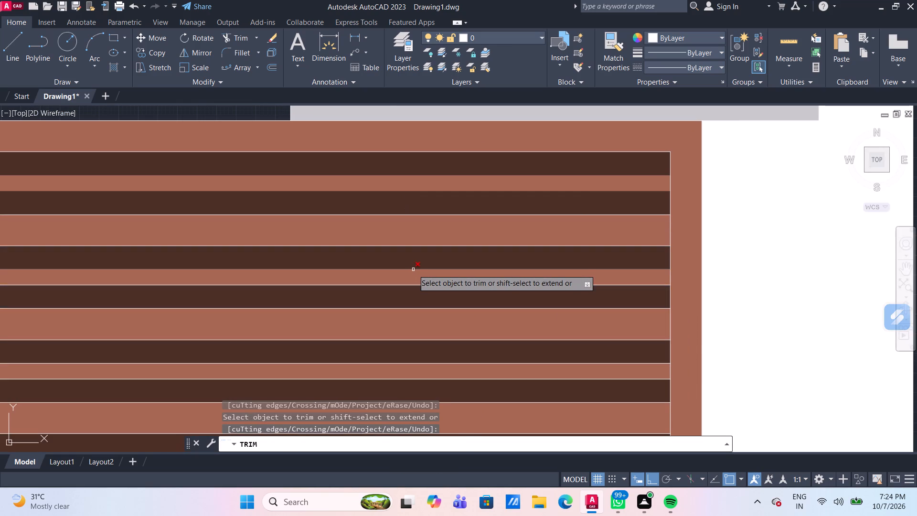
click(413, 269)
click(416, 285)
scroll(416, 285, down, 2)
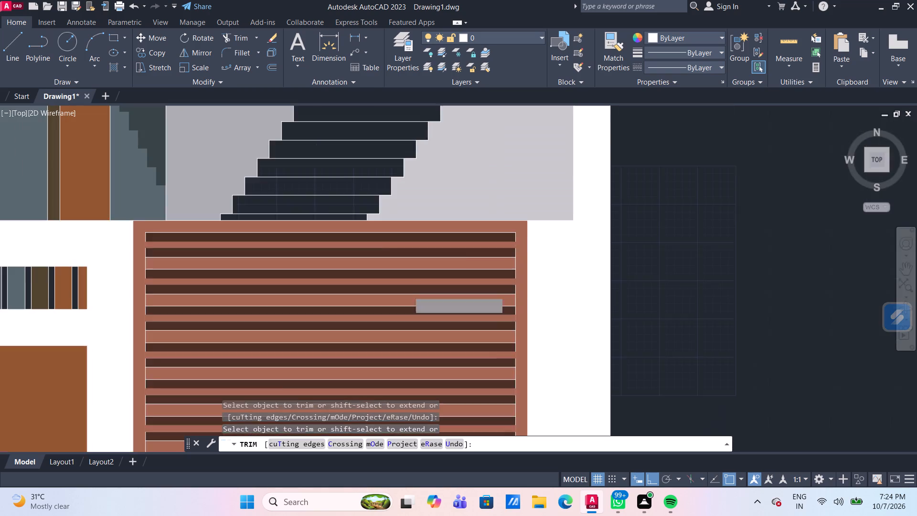
scroll(407, 296, down, 1)
scroll(412, 318, up, 2)
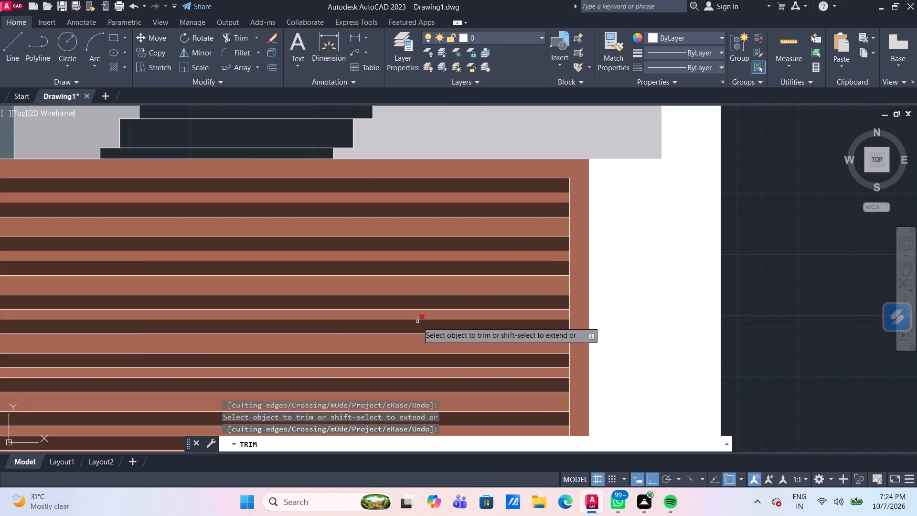
click(419, 309)
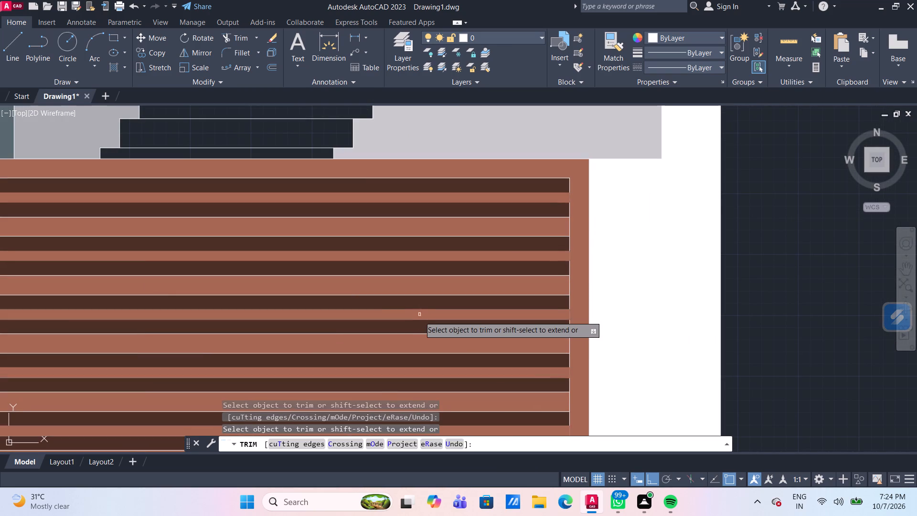
click(419, 320)
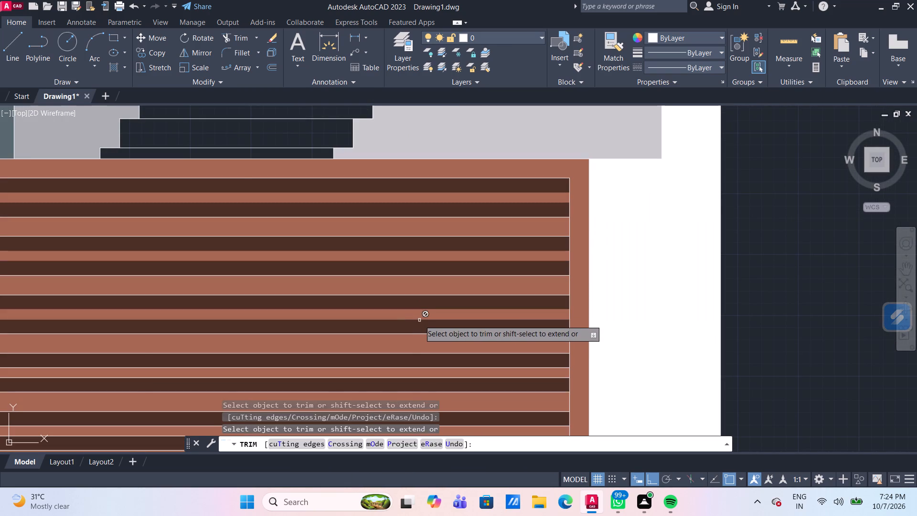
Trim away the outlines bordering the thin middle strips within the gate's remaining four dark bands.
scroll(419, 320, down, 2)
middle_drag(417, 351, 366, 280)
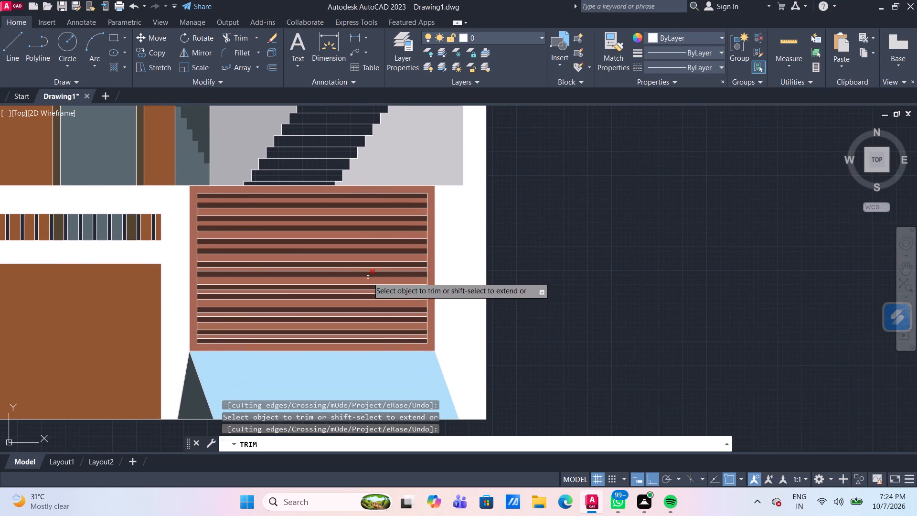
scroll(369, 276, up, 2)
click(377, 255)
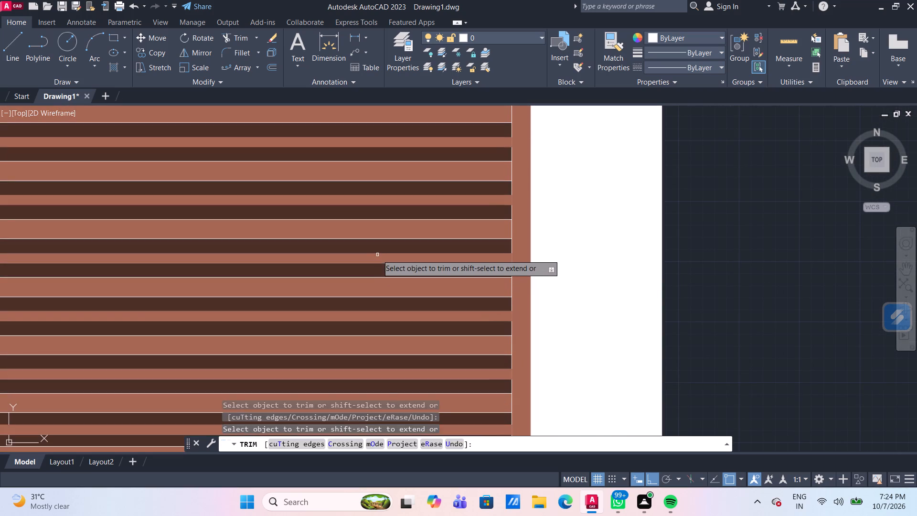
click(377, 264)
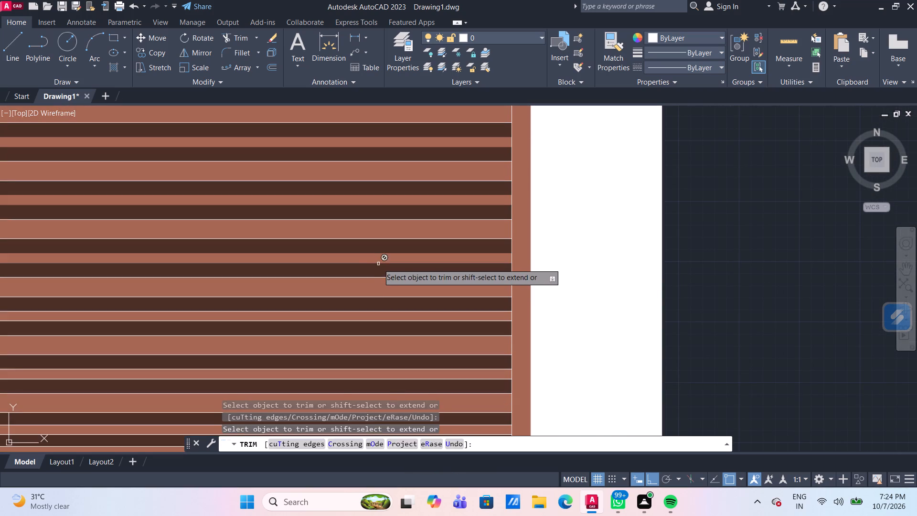
click(385, 312)
click(385, 321)
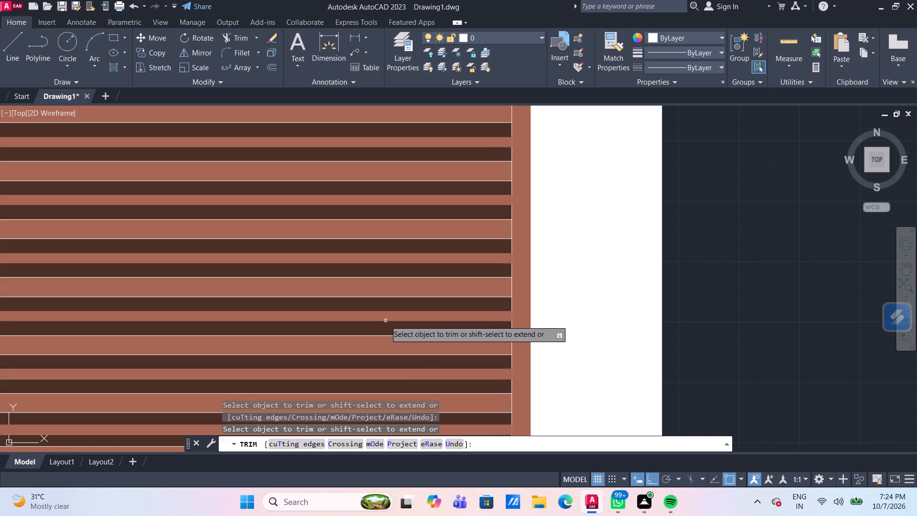
click(393, 368)
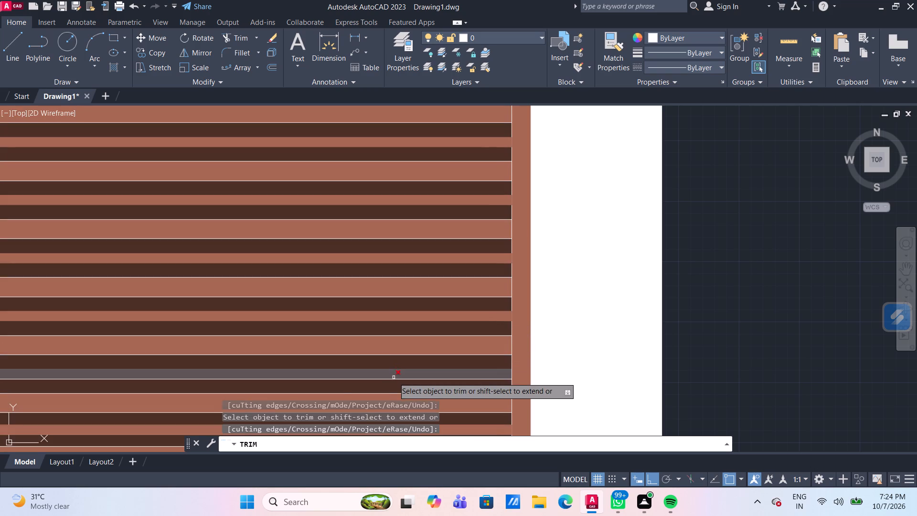
click(394, 380)
scroll(393, 380, down, 2)
middle_drag(391, 378, 382, 303)
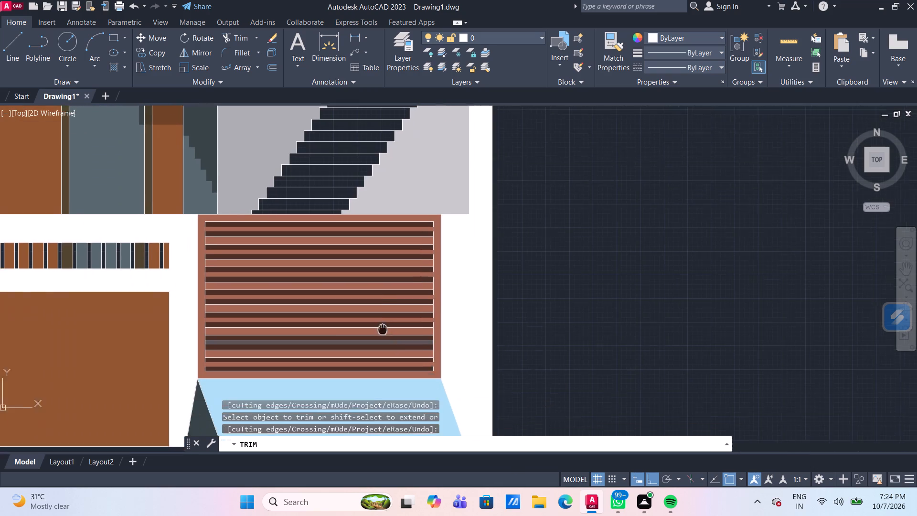
middle_drag(382, 303, 381, 273)
scroll(379, 296, up, 2)
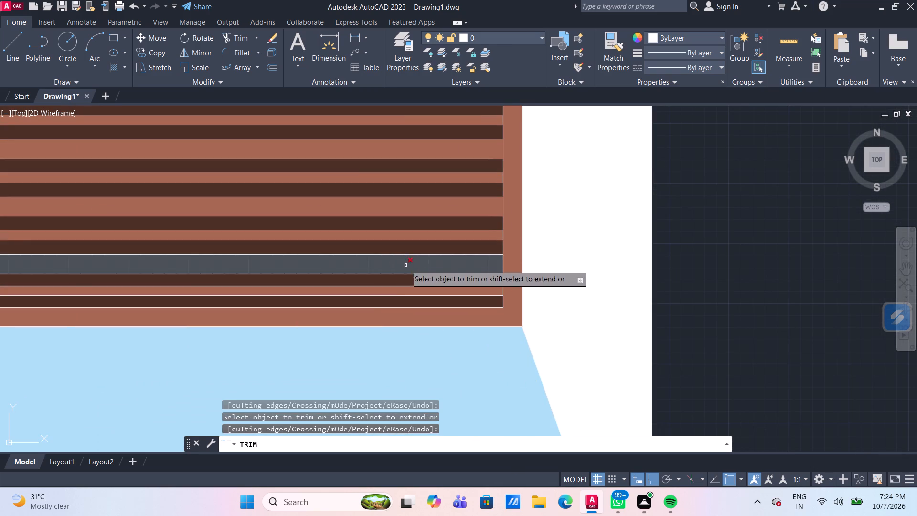
click(413, 287)
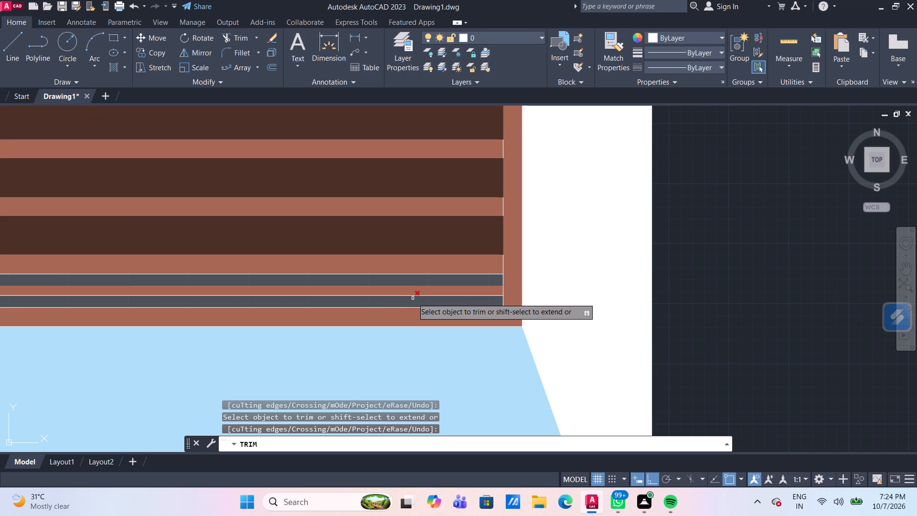
click(413, 295)
scroll(718, 288, down, 3)
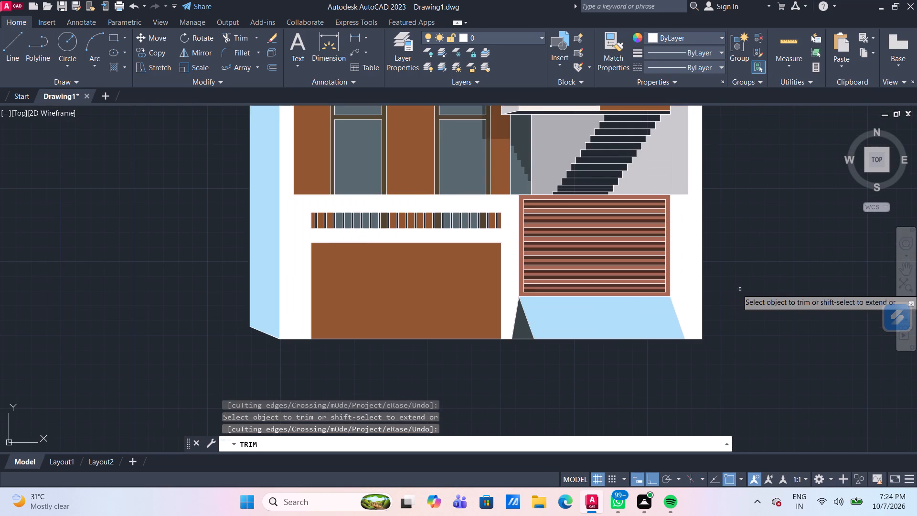
key(Escape)
Examine the coloured elevation as a whole, then the staircase area directly above the slatted gate.
middle_drag(759, 292, 685, 311)
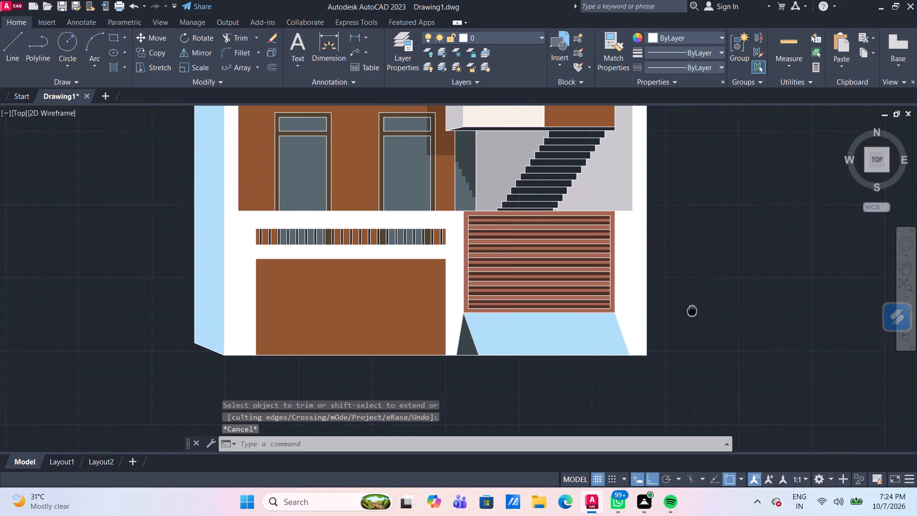
scroll(687, 313, down, 1)
middle_drag(694, 307, 620, 346)
scroll(624, 349, down, 1)
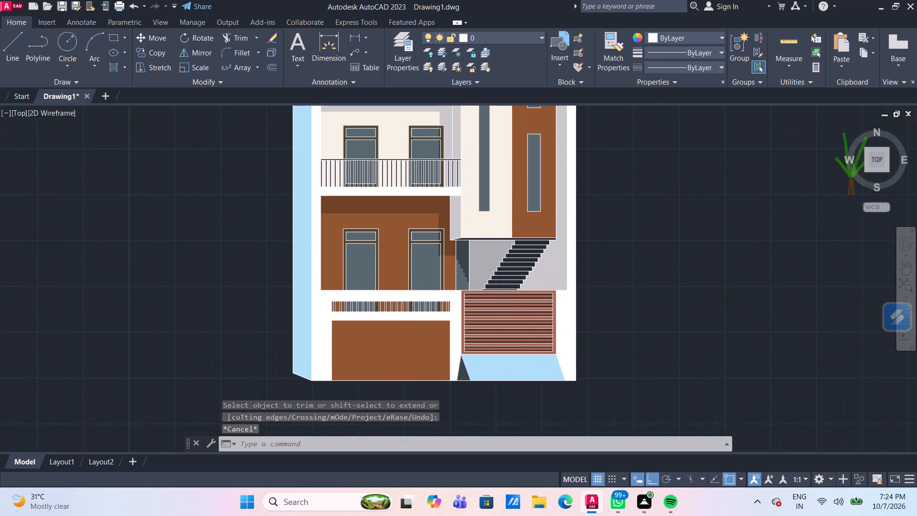
scroll(624, 349, down, 1)
scroll(628, 271, up, 2)
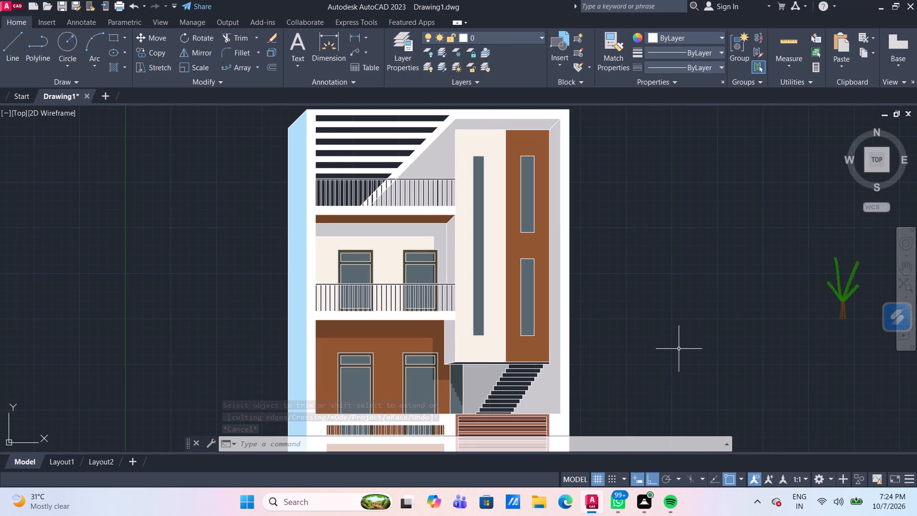
middle_drag(682, 355, 660, 313)
scroll(477, 369, up, 2)
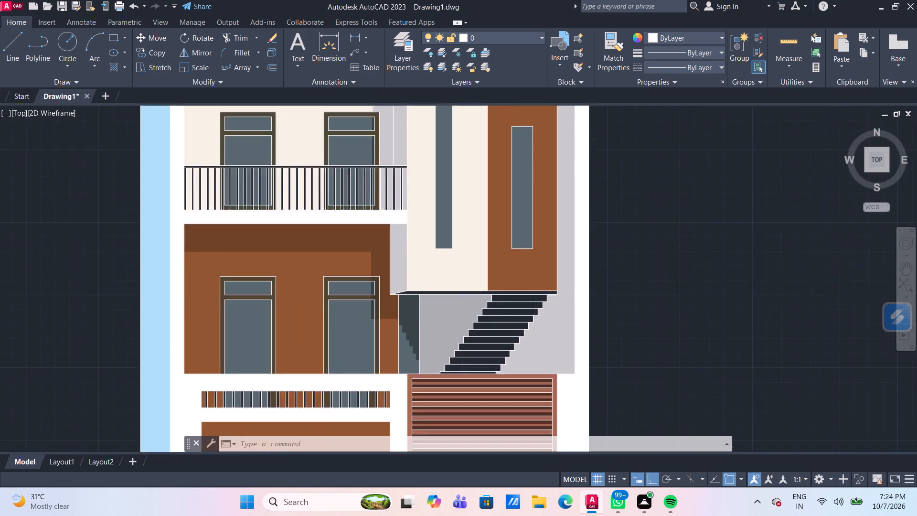
scroll(480, 357, up, 1)
middle_drag(505, 350, 486, 296)
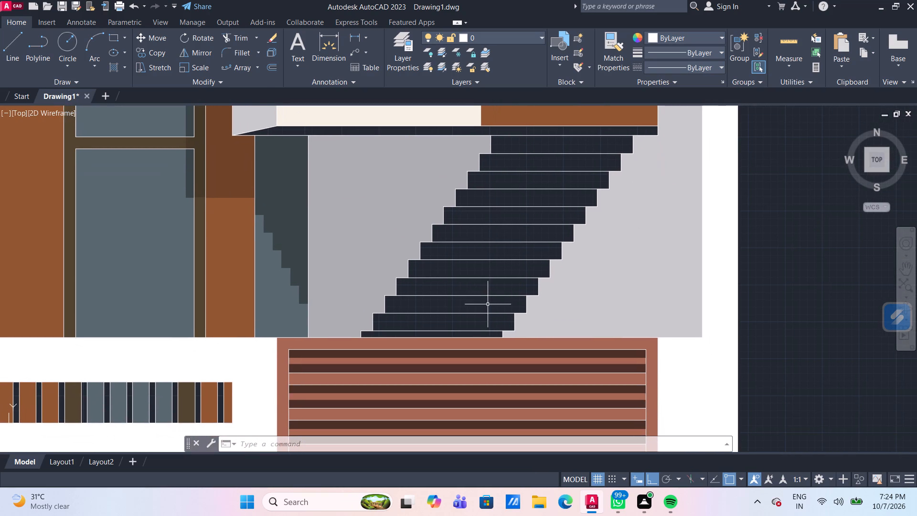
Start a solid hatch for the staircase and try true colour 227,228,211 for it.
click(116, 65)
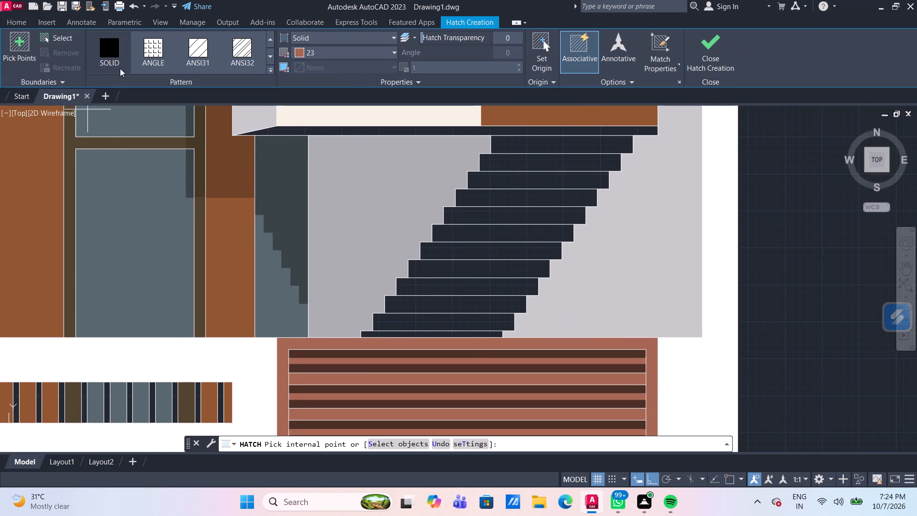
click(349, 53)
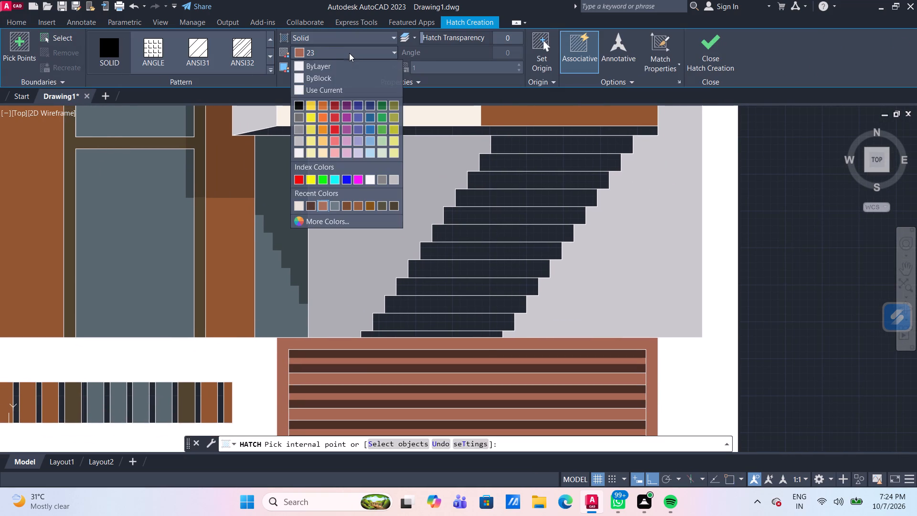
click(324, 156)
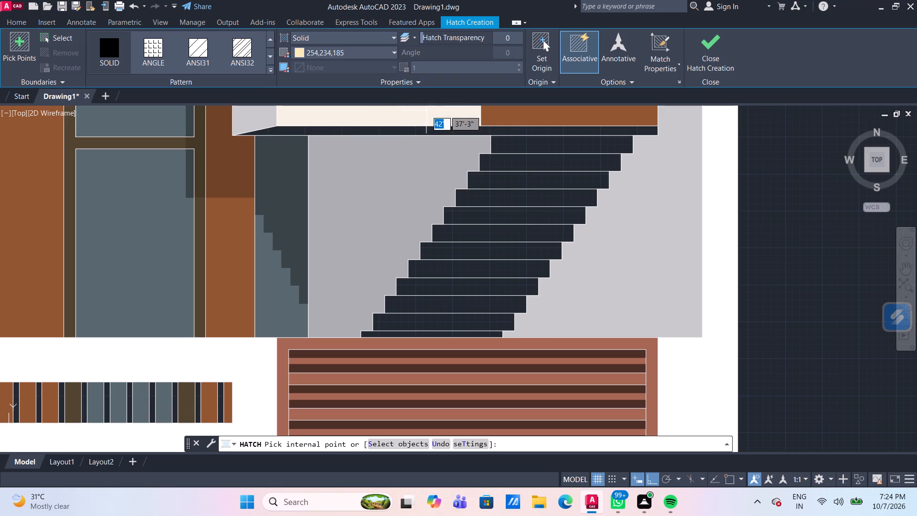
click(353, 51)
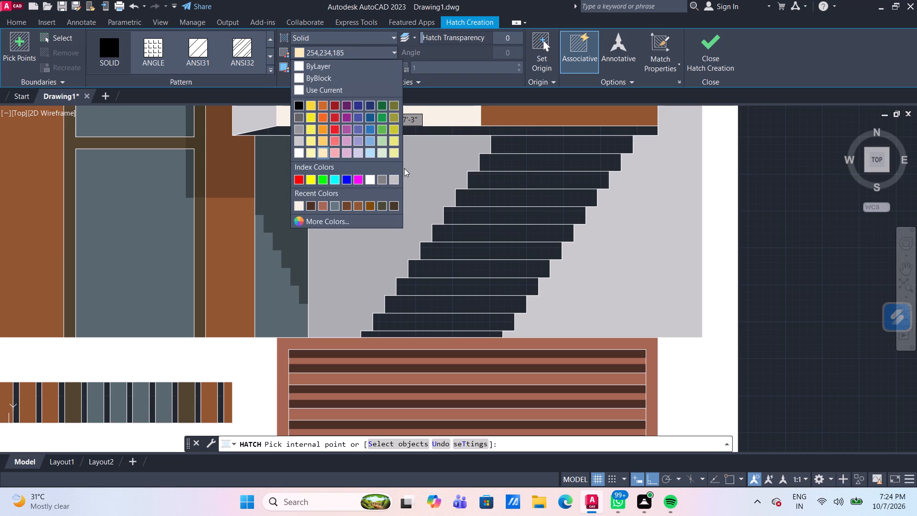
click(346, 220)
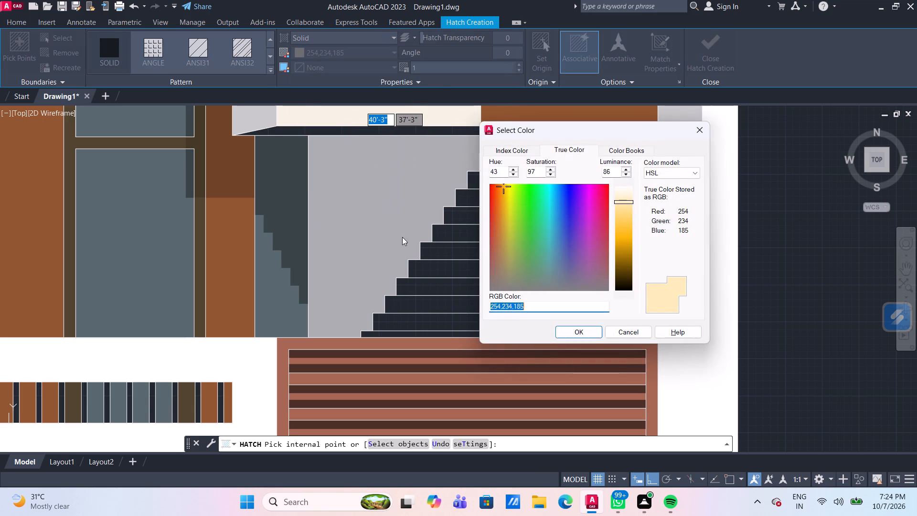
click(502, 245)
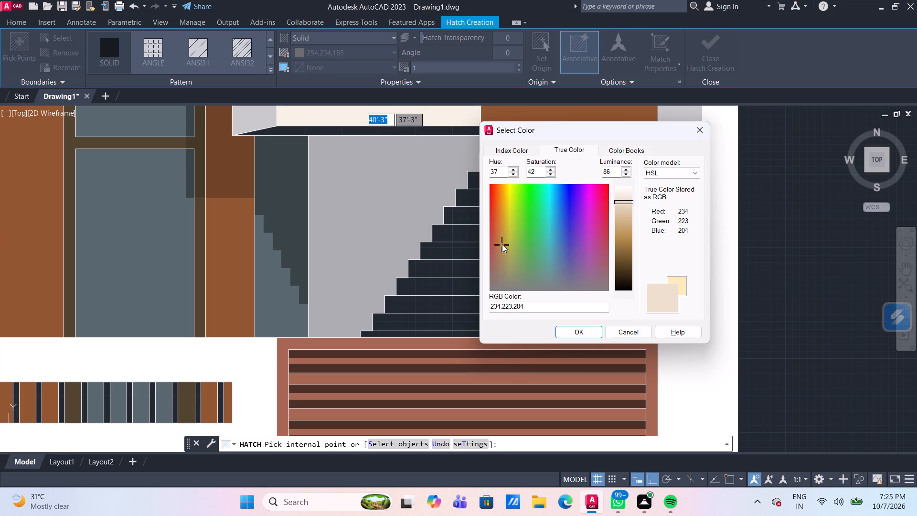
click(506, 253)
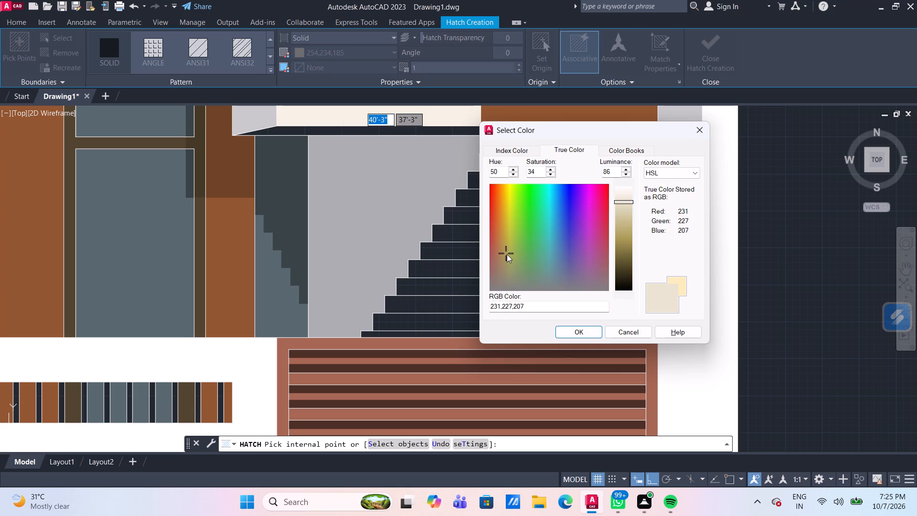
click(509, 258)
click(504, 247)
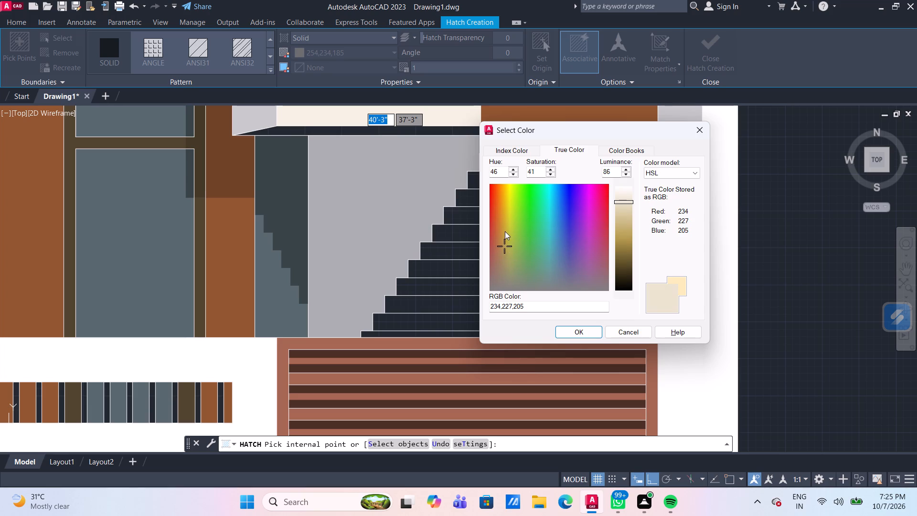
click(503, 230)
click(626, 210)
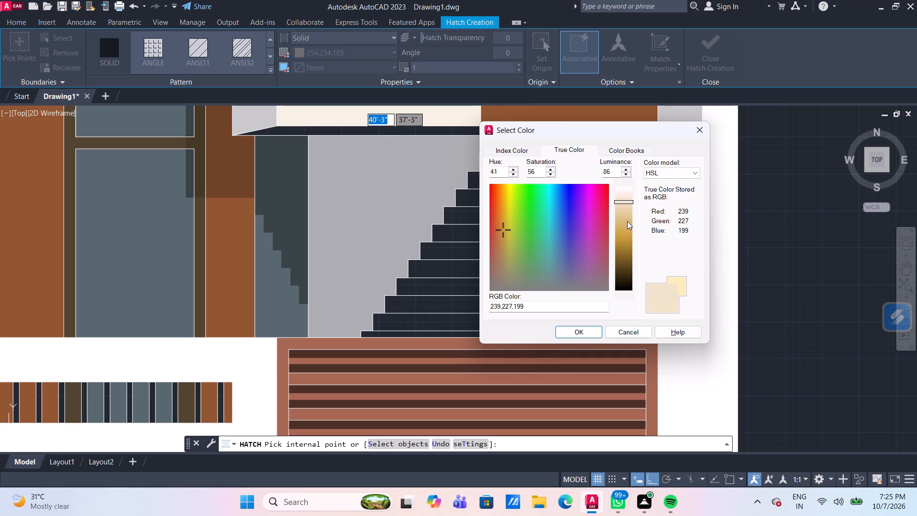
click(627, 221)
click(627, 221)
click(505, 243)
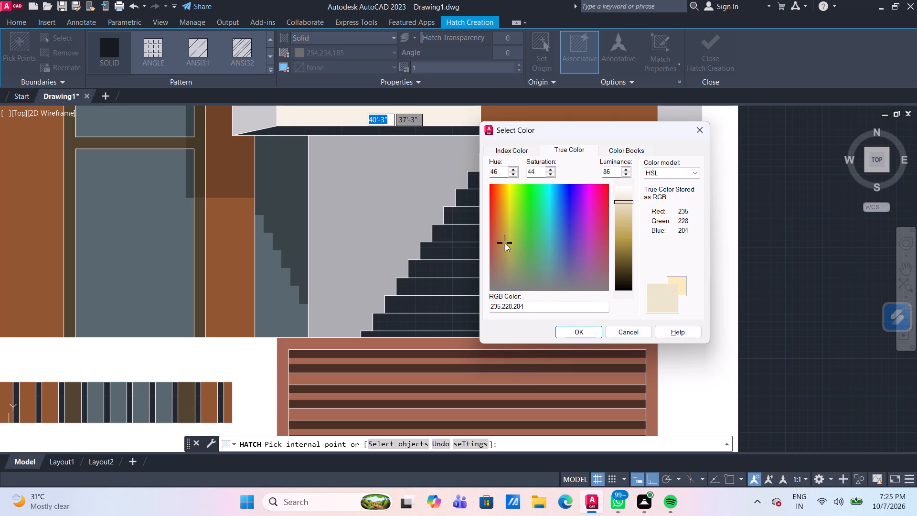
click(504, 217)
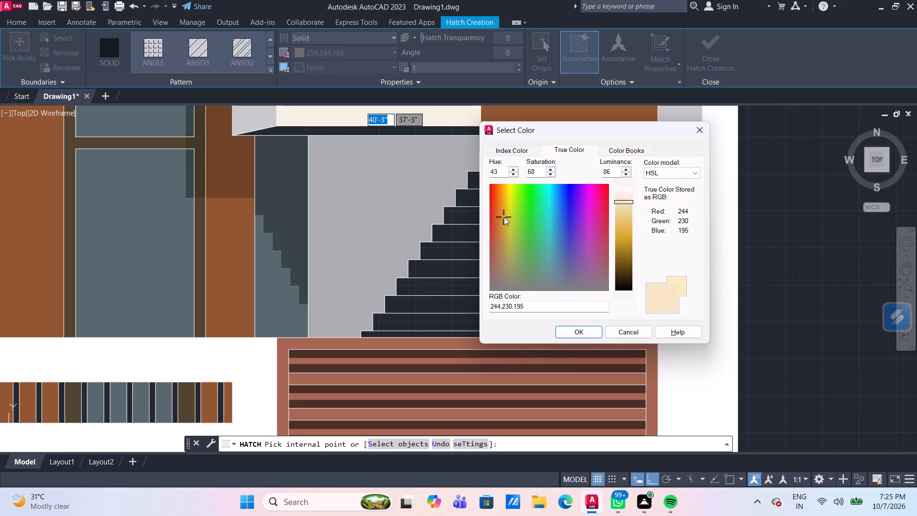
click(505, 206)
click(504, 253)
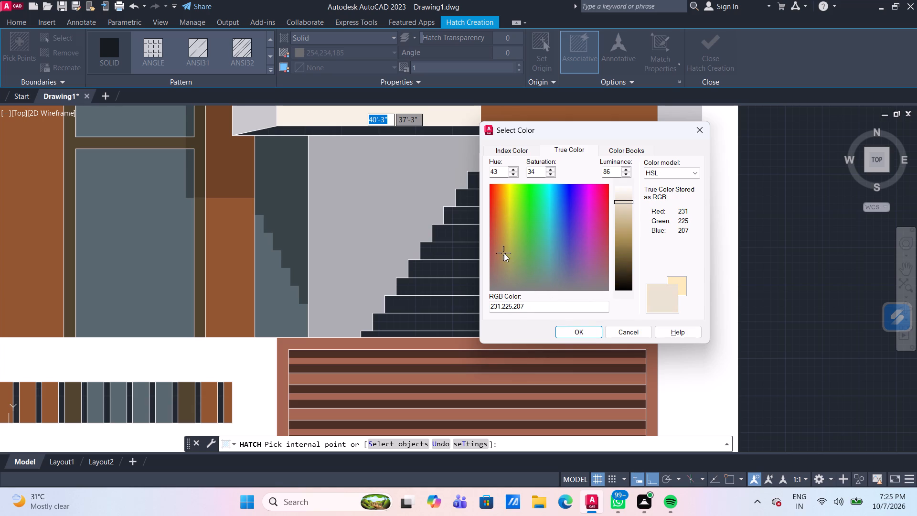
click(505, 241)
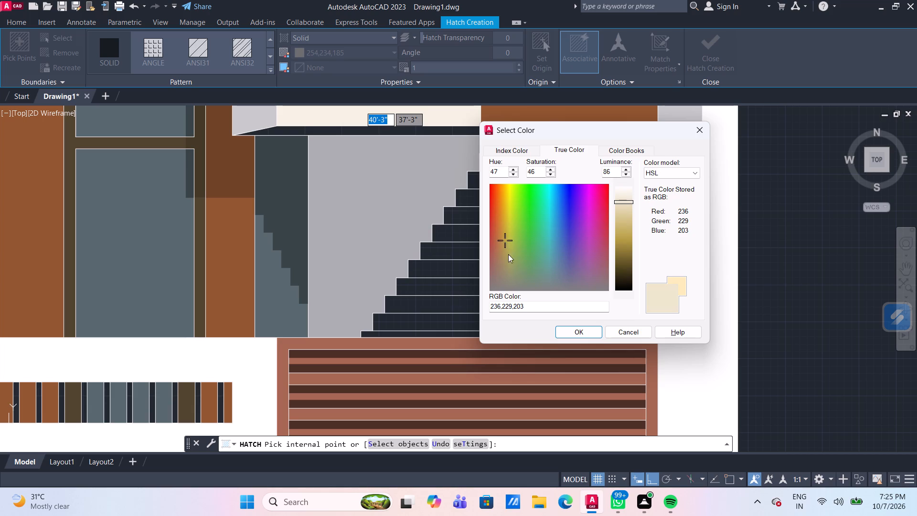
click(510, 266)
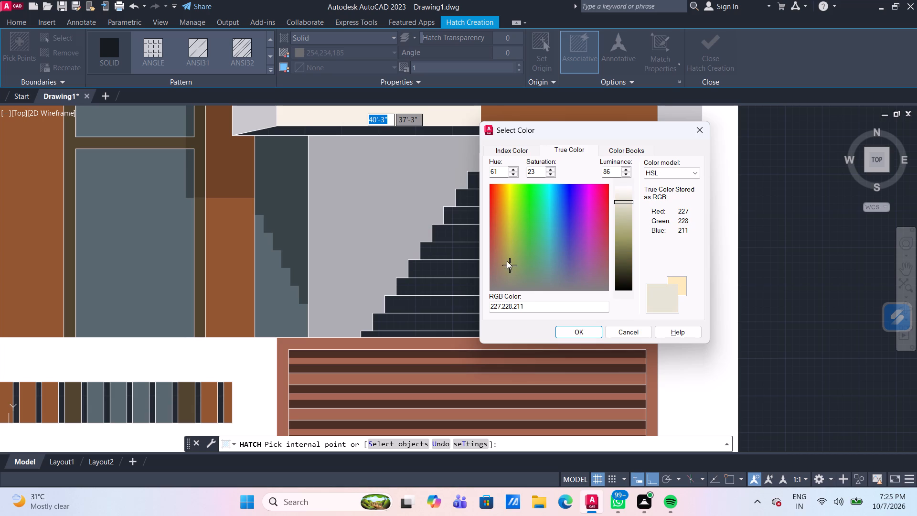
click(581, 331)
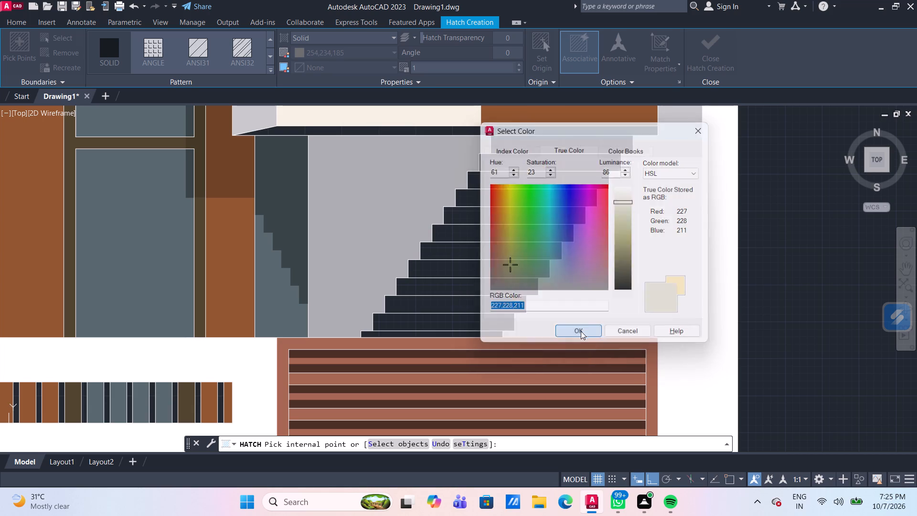
Set the staircase hatch's true colour to 240,227,199.
middle_drag(563, 148, 563, 170)
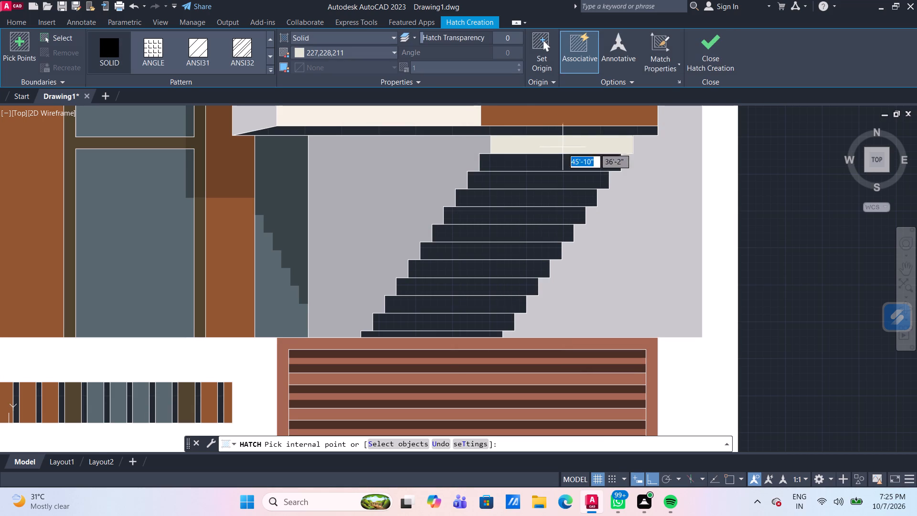
middle_drag(563, 170, 546, 213)
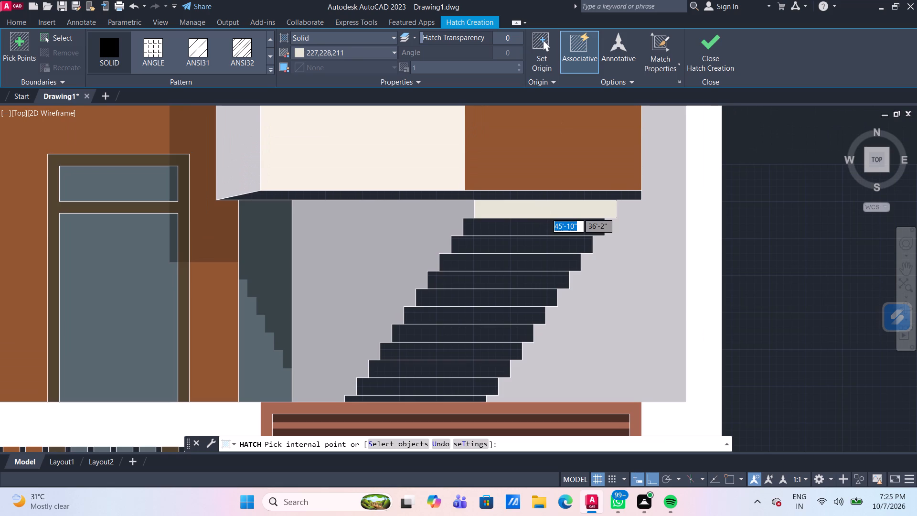
click(346, 52)
click(334, 220)
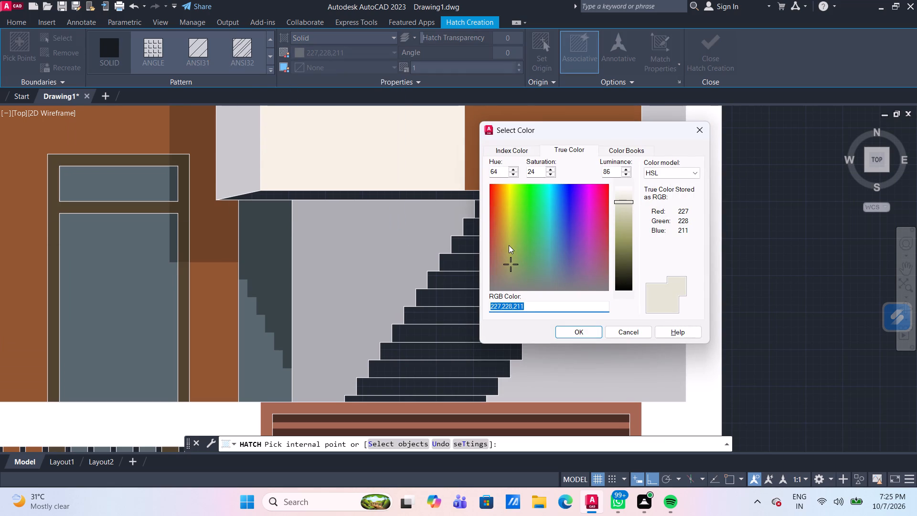
click(503, 254)
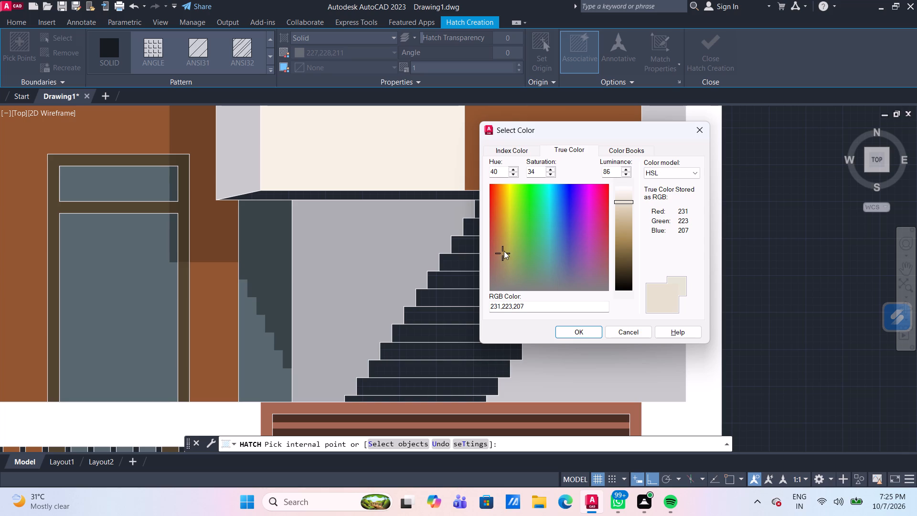
click(504, 238)
click(627, 221)
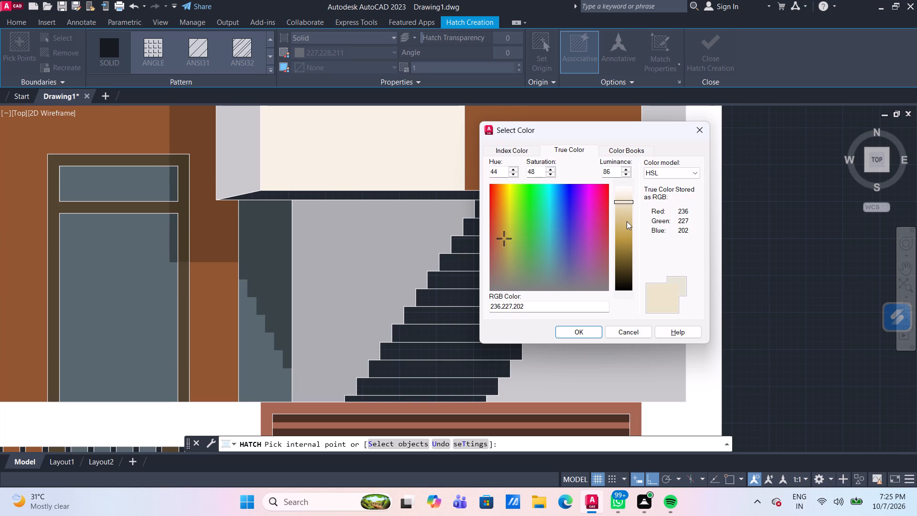
click(627, 229)
click(627, 244)
click(627, 244)
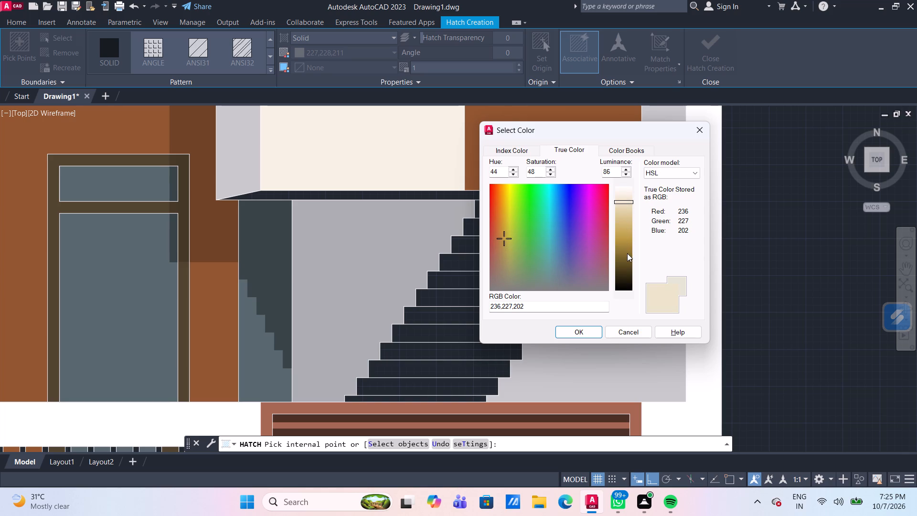
triple_click(627, 253)
double_click(627, 253)
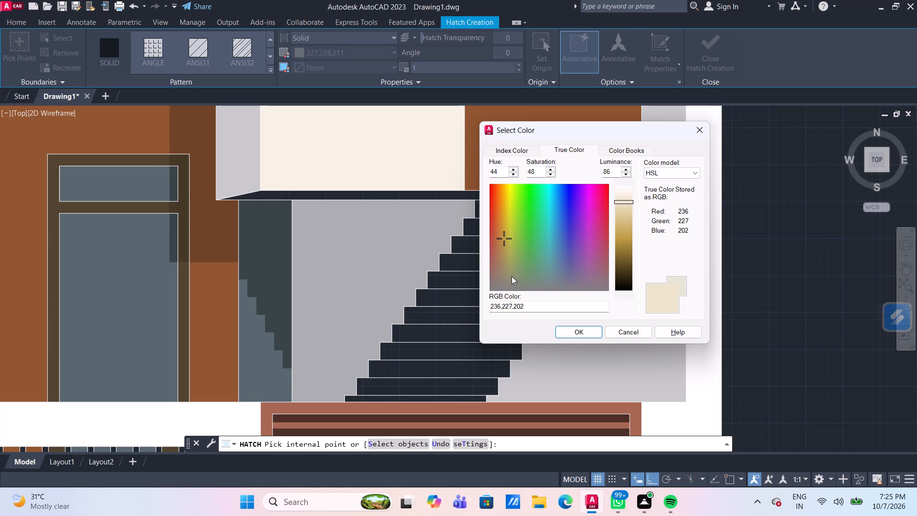
click(512, 276)
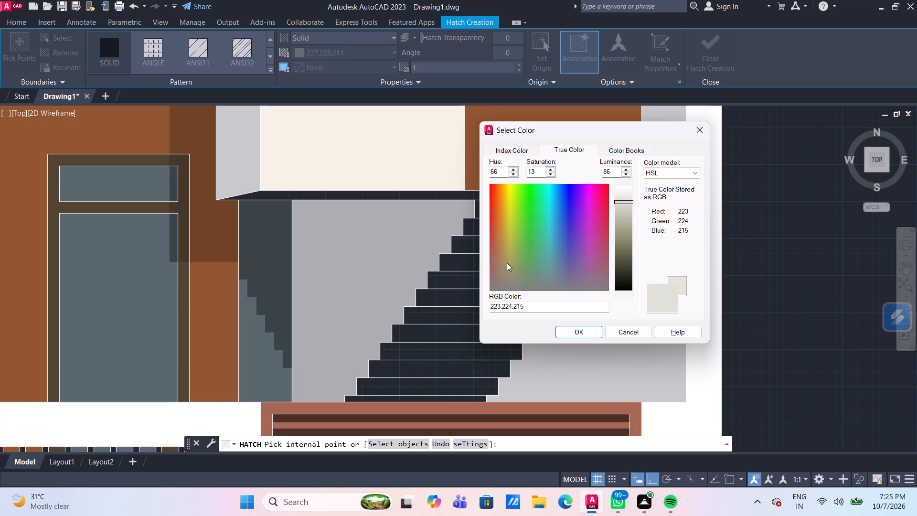
click(507, 263)
click(505, 243)
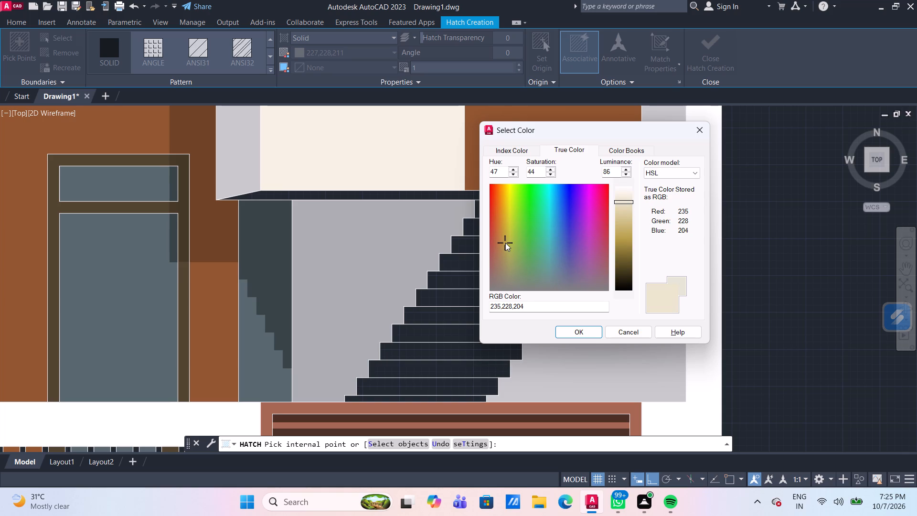
click(505, 233)
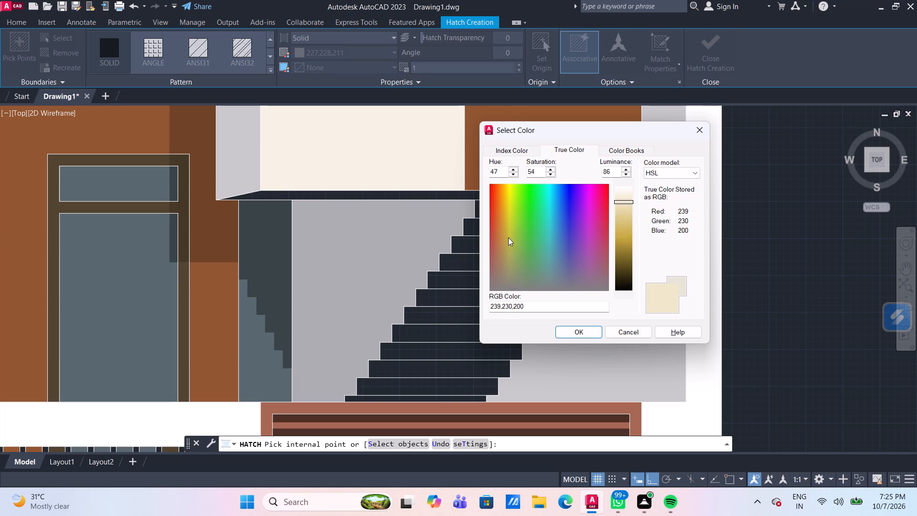
click(508, 237)
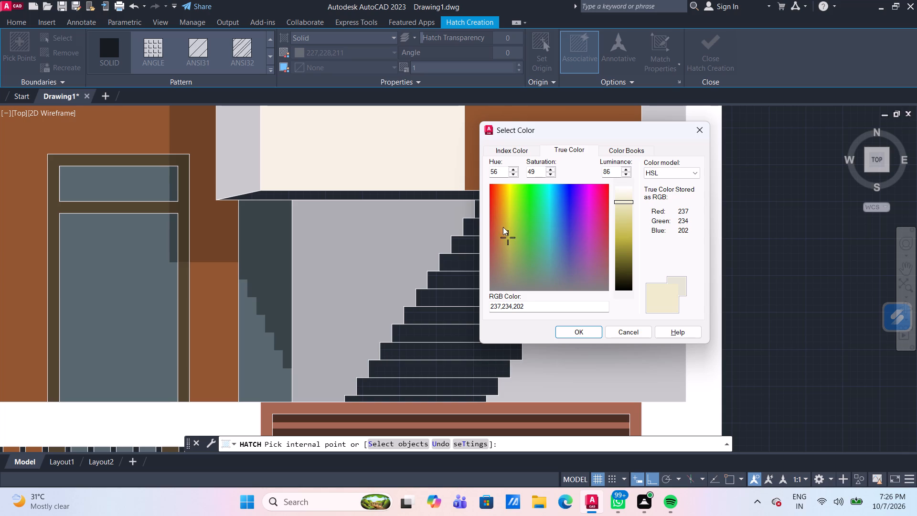
click(503, 227)
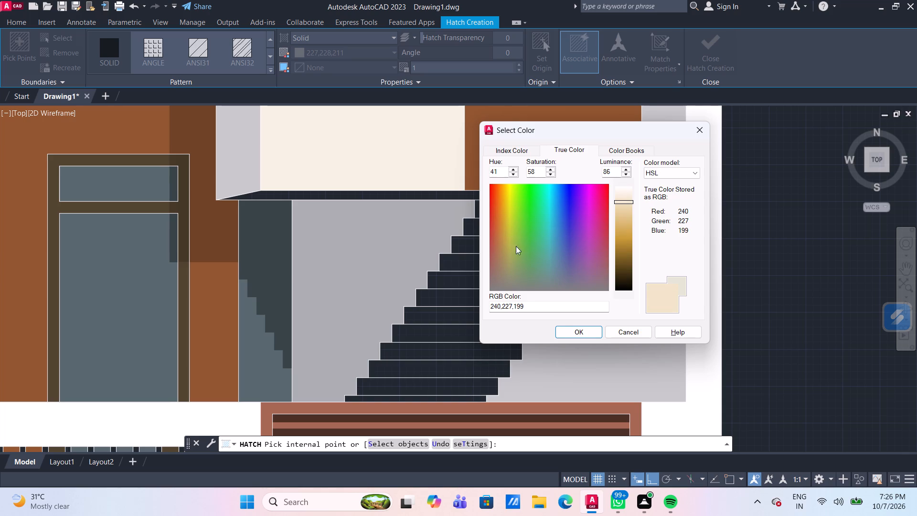
click(576, 333)
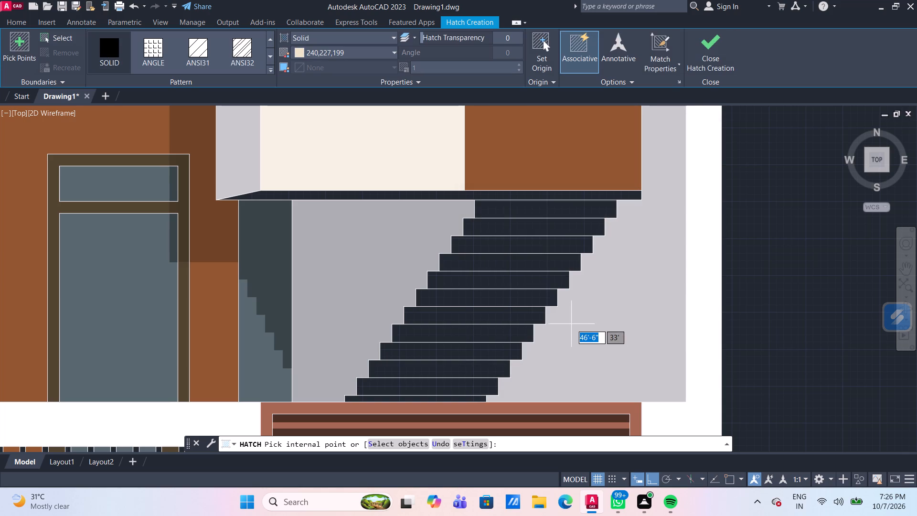
Fill the top eight steps of the staircase with the solid 240,227,199 hatch.
click(550, 213)
click(544, 224)
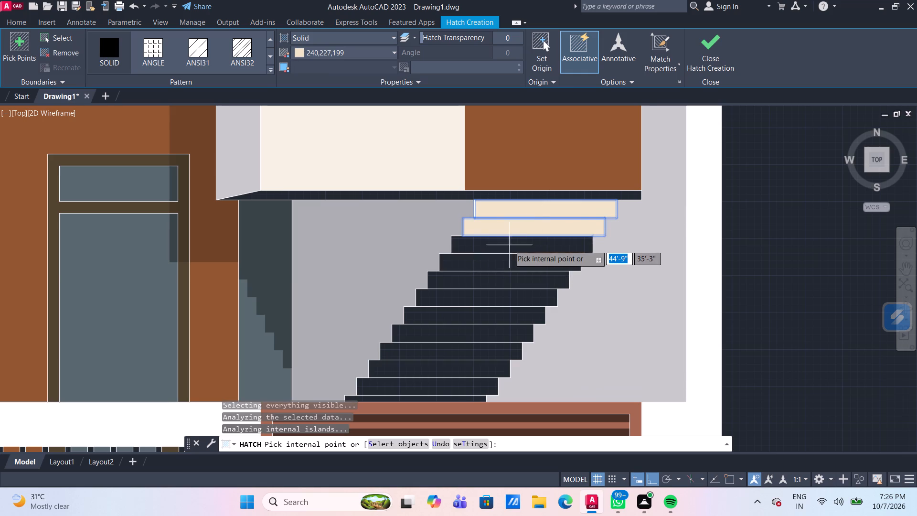
click(509, 245)
click(503, 259)
click(498, 280)
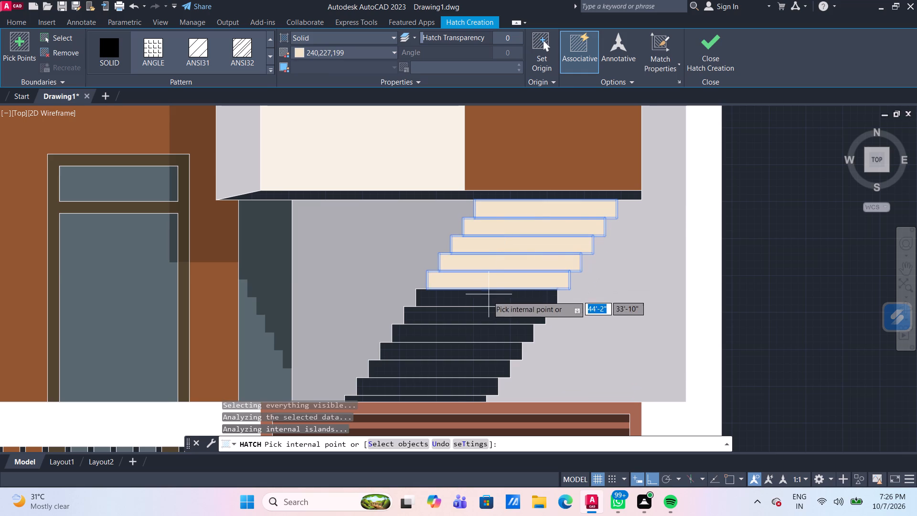
click(487, 296)
click(477, 317)
click(469, 337)
Fill the remaining four lower steps of the staircase with the same cream hatch and finish the hatch.
scroll(469, 340, down, 1)
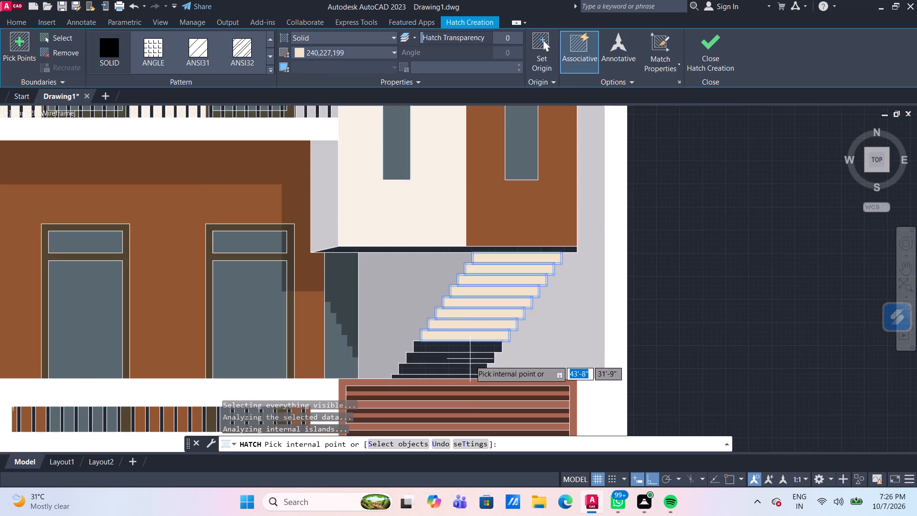
middle_drag(470, 362, 462, 300)
scroll(448, 302, up, 1)
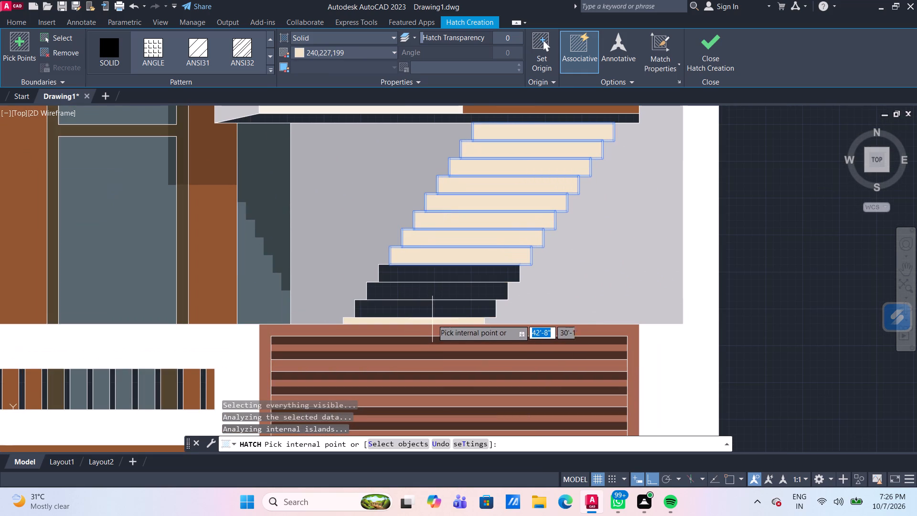
click(433, 319)
click(434, 313)
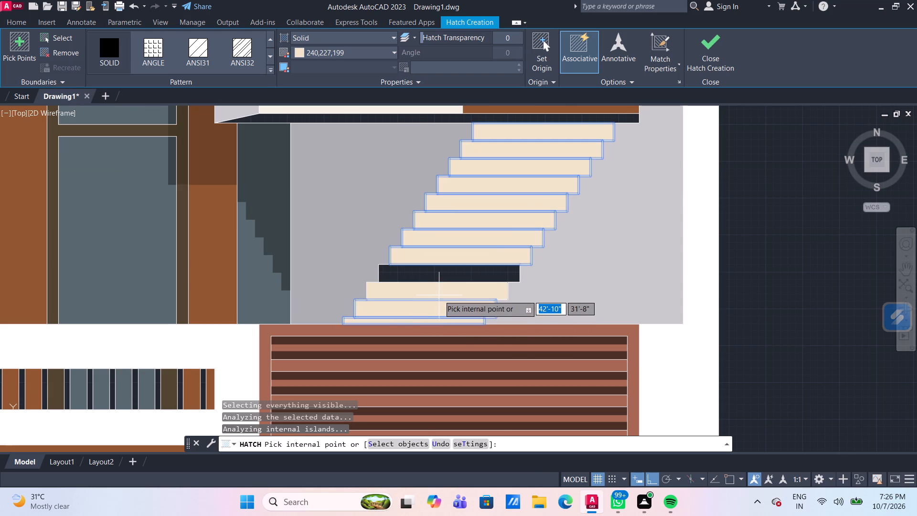
click(439, 295)
click(441, 278)
scroll(441, 278, down, 2)
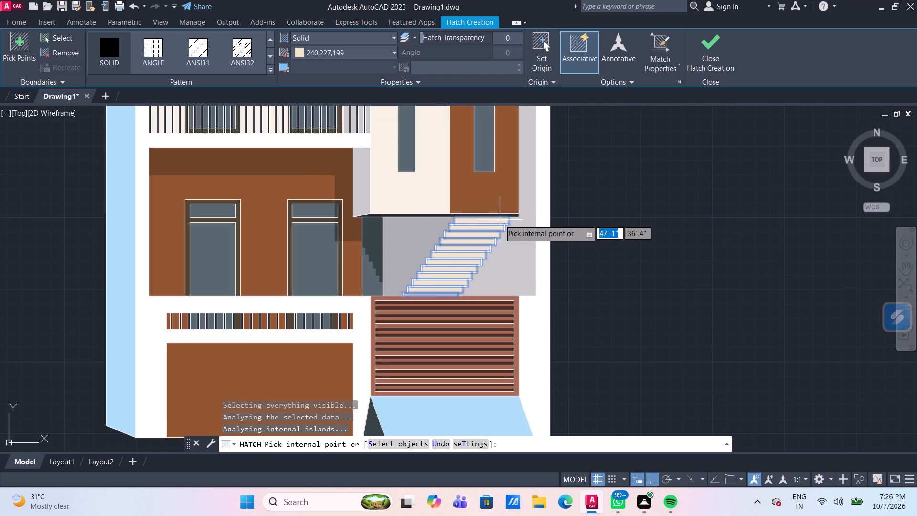
scroll(492, 220, up, 2)
key(Return)
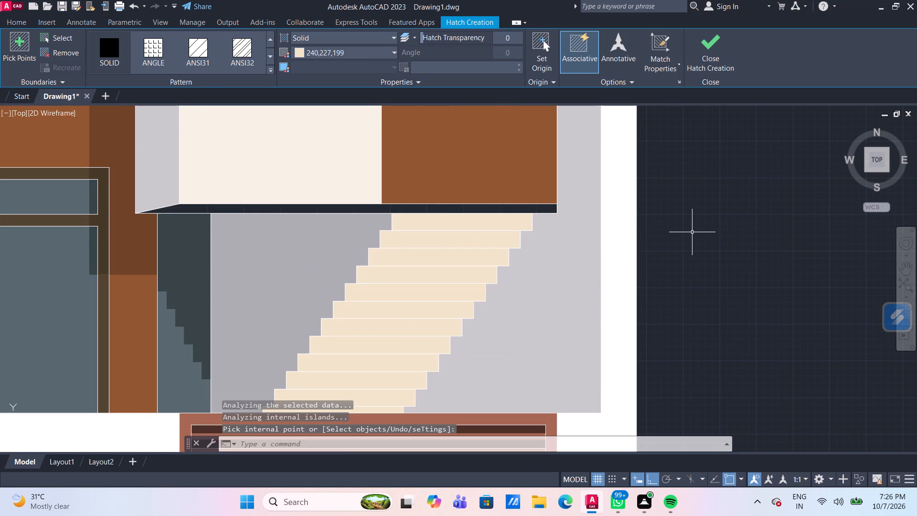
Fill the thin underside strip of the projecting block above the staircase with a solid hatch in colour 147,149,152.
scroll(692, 232, down, 1)
middle_drag(722, 268, 666, 262)
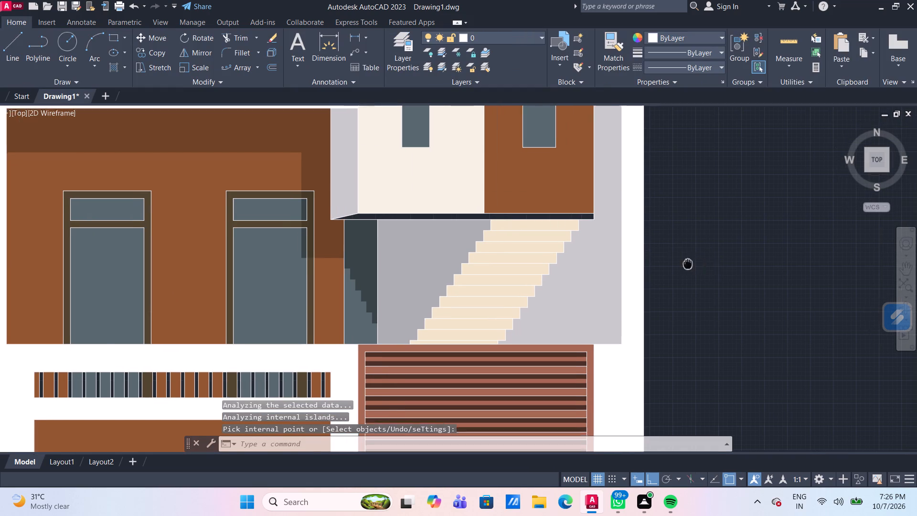
middle_drag(666, 262, 664, 258)
scroll(407, 202, up, 2)
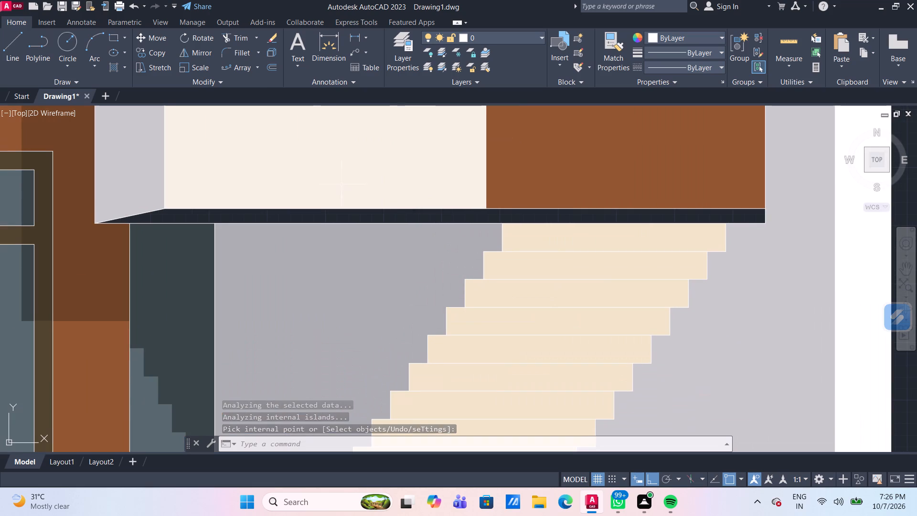
click(113, 67)
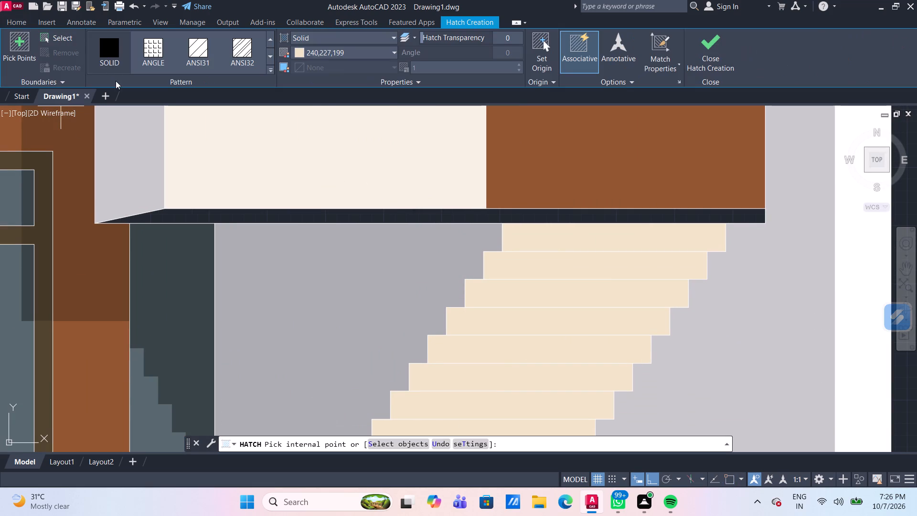
click(366, 54)
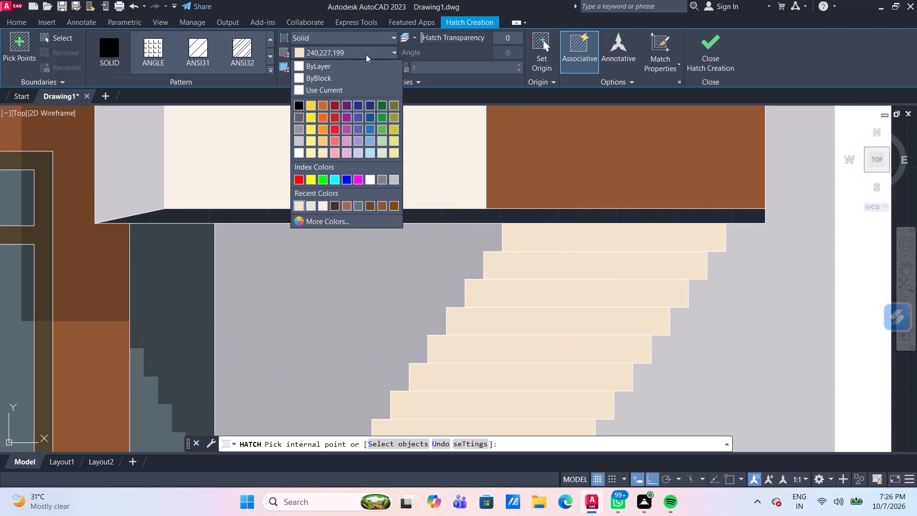
click(302, 127)
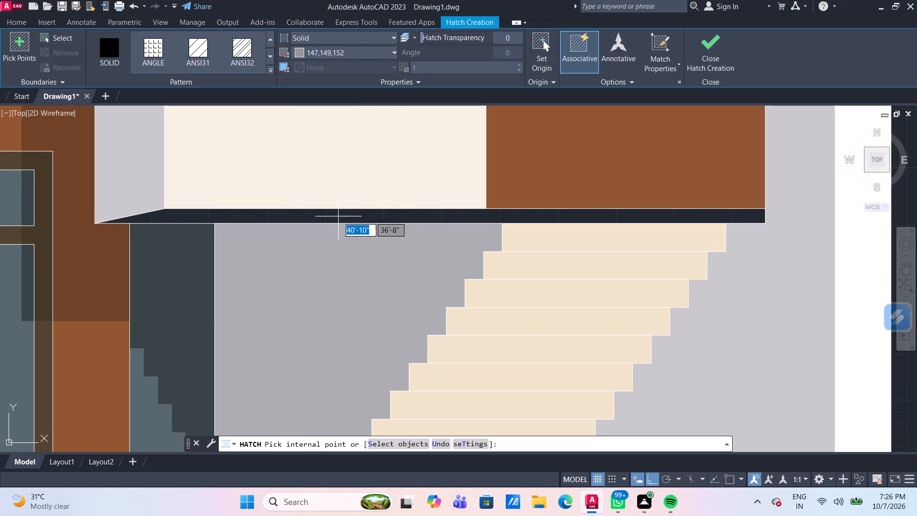
click(338, 217)
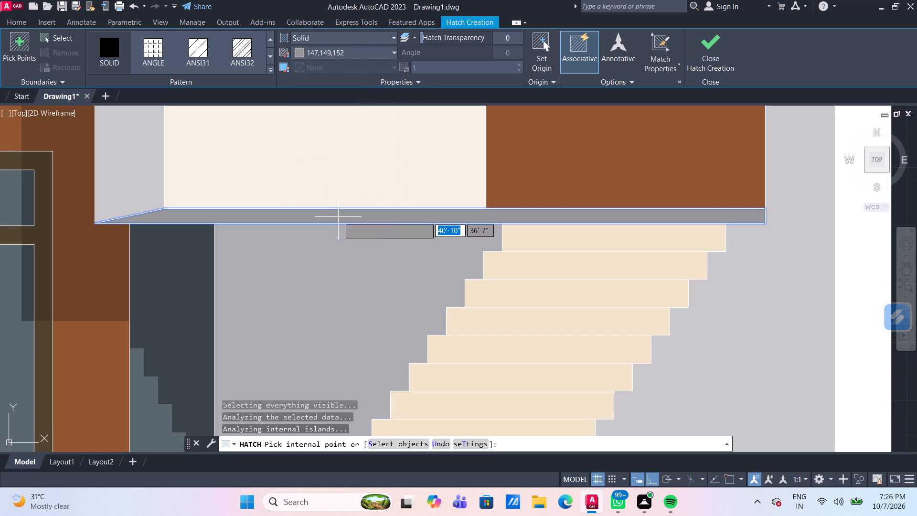
key(Return)
Examine the coloured elevation as a whole, then the ground floor around the gate and the large brown panel.
scroll(497, 279, down, 1)
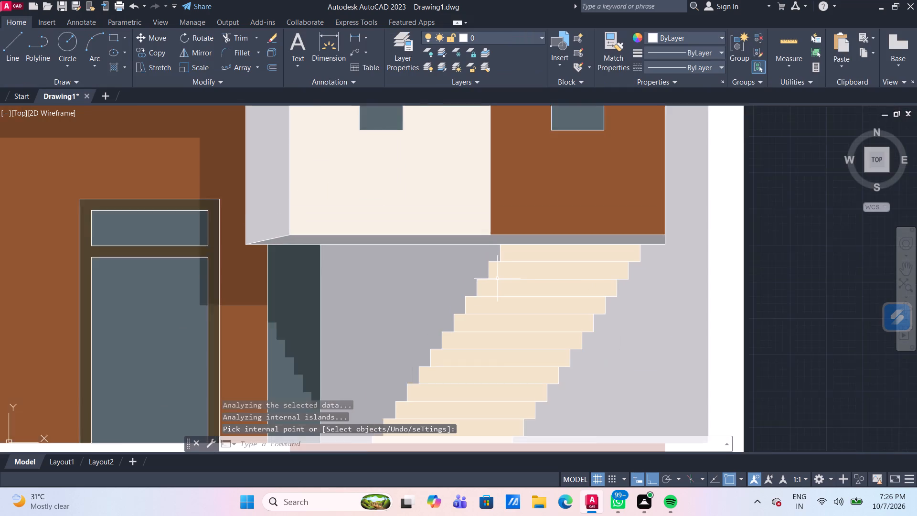
scroll(497, 279, down, 2)
scroll(499, 326, down, 2)
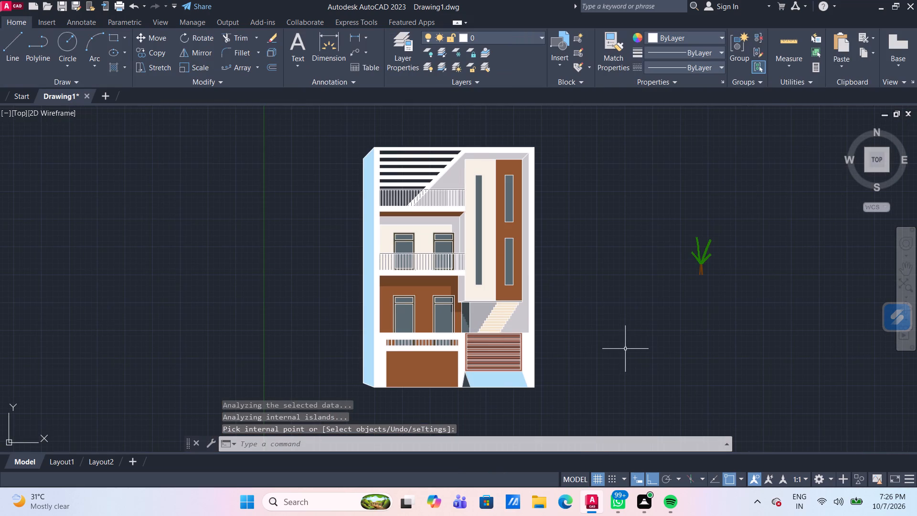
middle_drag(601, 330, 553, 312)
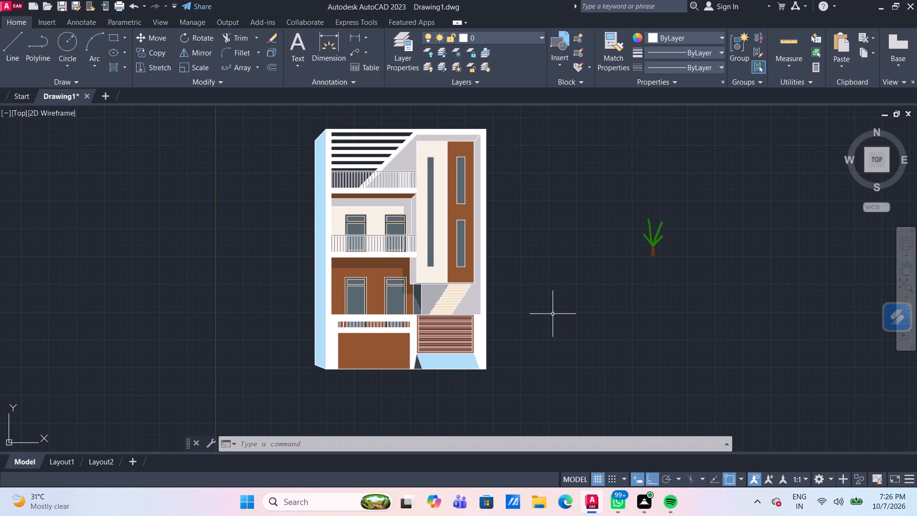
scroll(454, 347, up, 1)
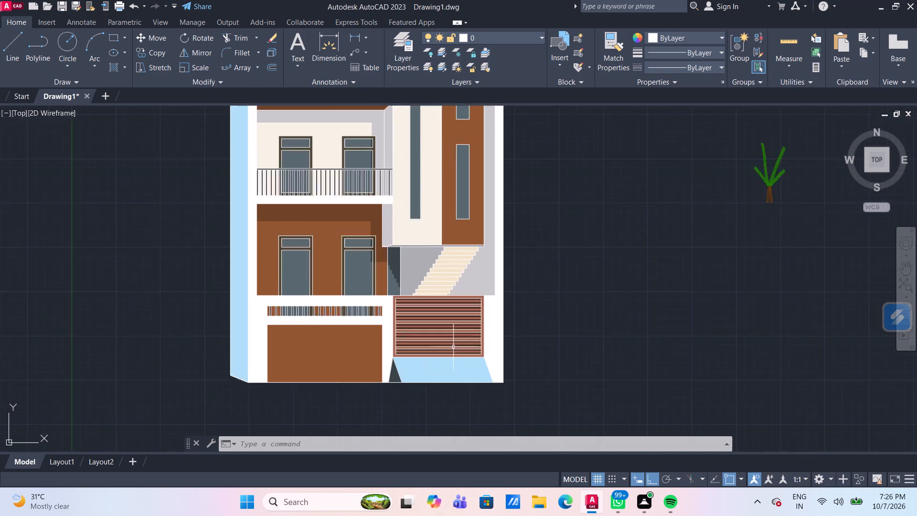
scroll(453, 347, up, 1)
middle_drag(448, 394, 415, 320)
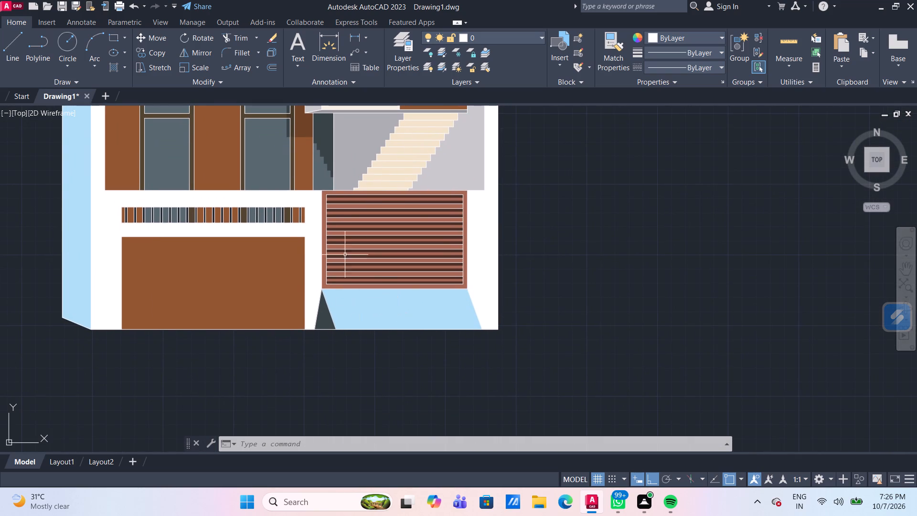
scroll(327, 188, down, 2)
Fill the first seven narrow gaps of the slat band, from its left end, with a solid hatch in colour 50,51,52.
scroll(230, 208, up, 3)
scroll(360, 167, up, 2)
middle_drag(362, 168, 362, 168)
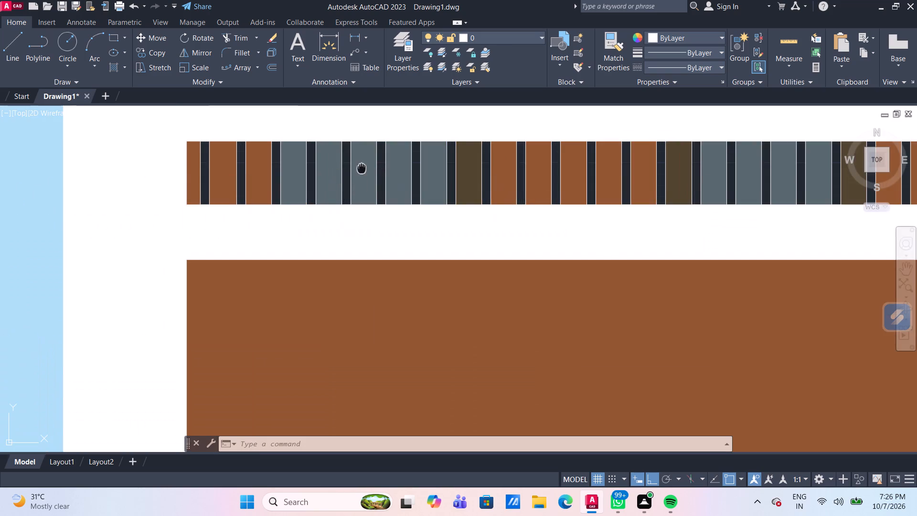
middle_drag(362, 168, 236, 197)
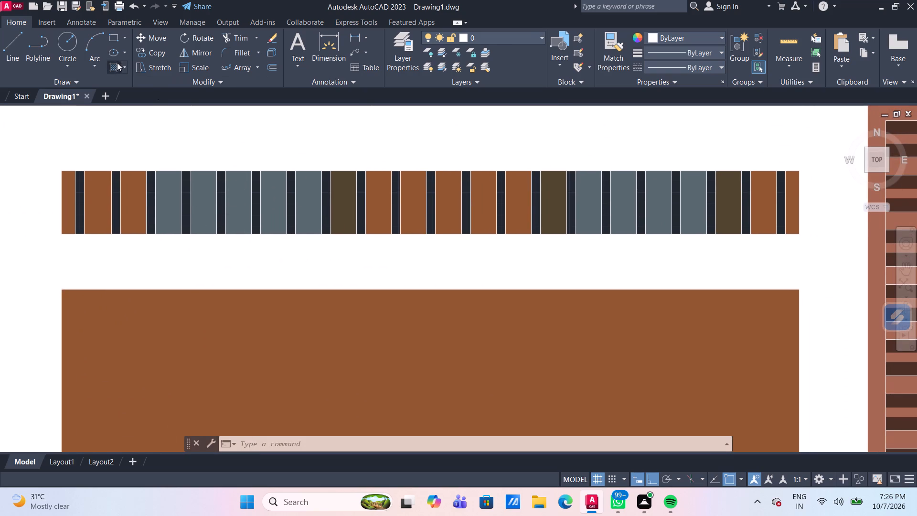
click(113, 67)
click(335, 55)
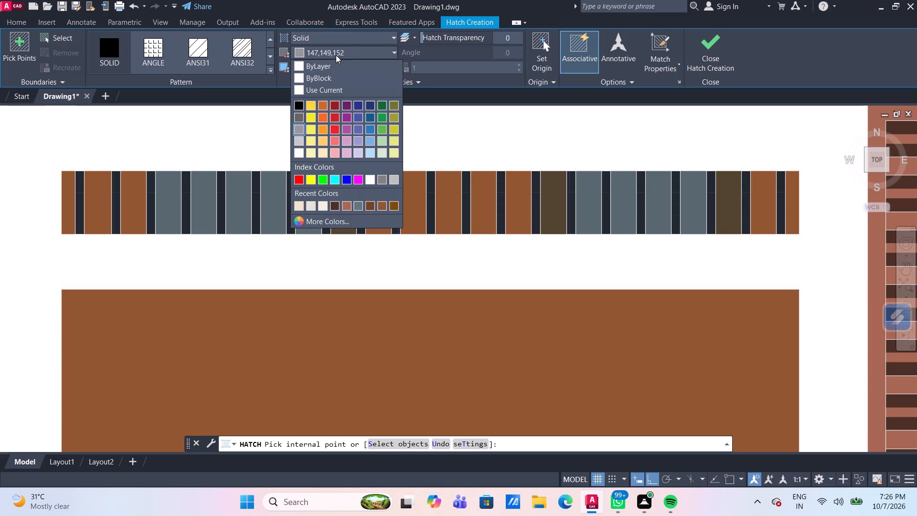
click(301, 116)
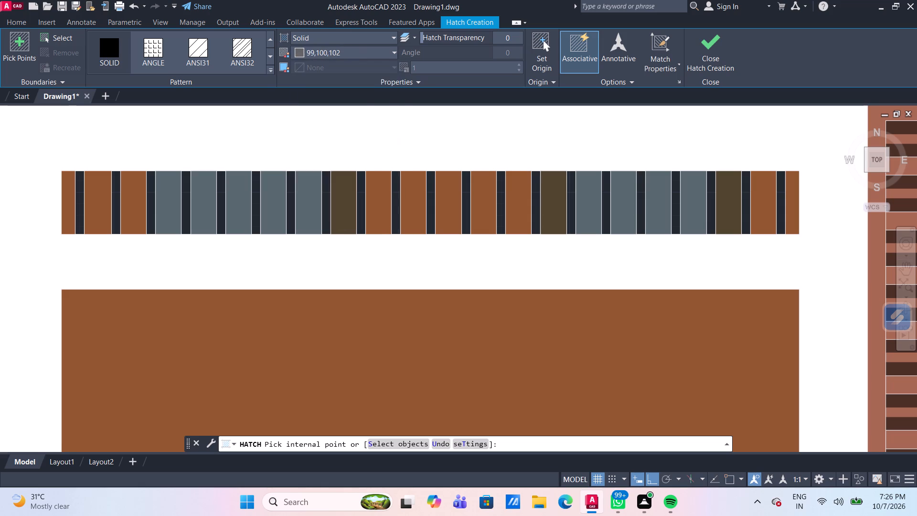
click(359, 50)
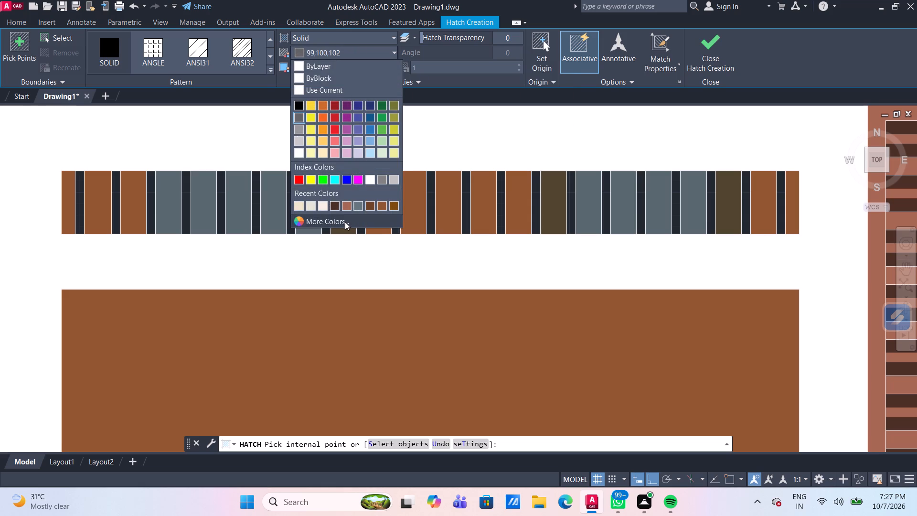
click(345, 222)
click(623, 269)
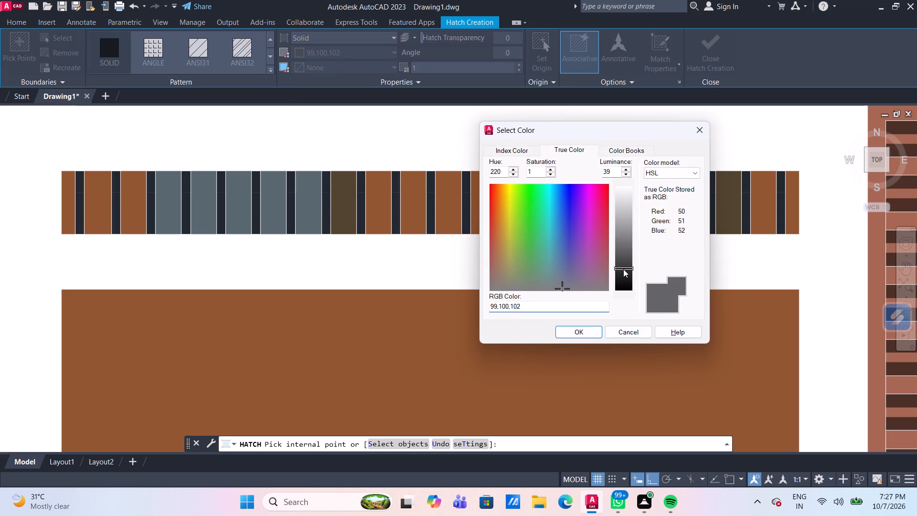
click(587, 332)
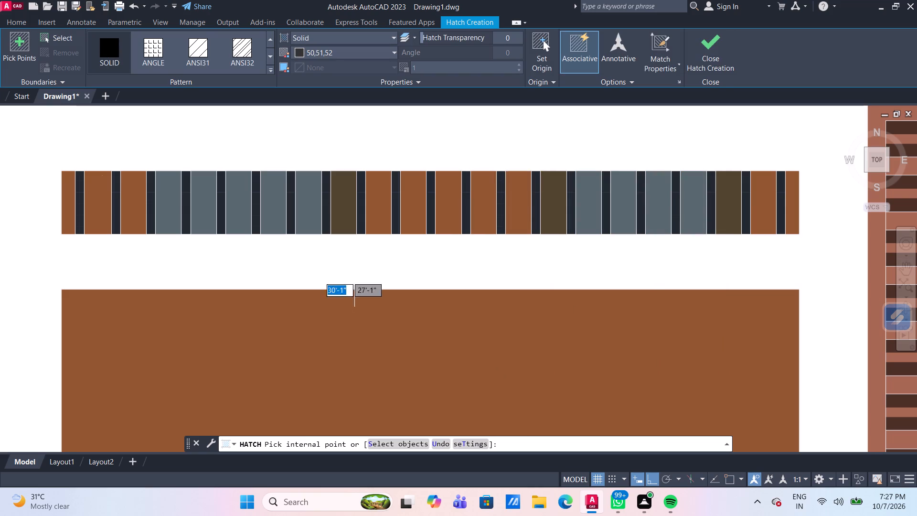
click(81, 205)
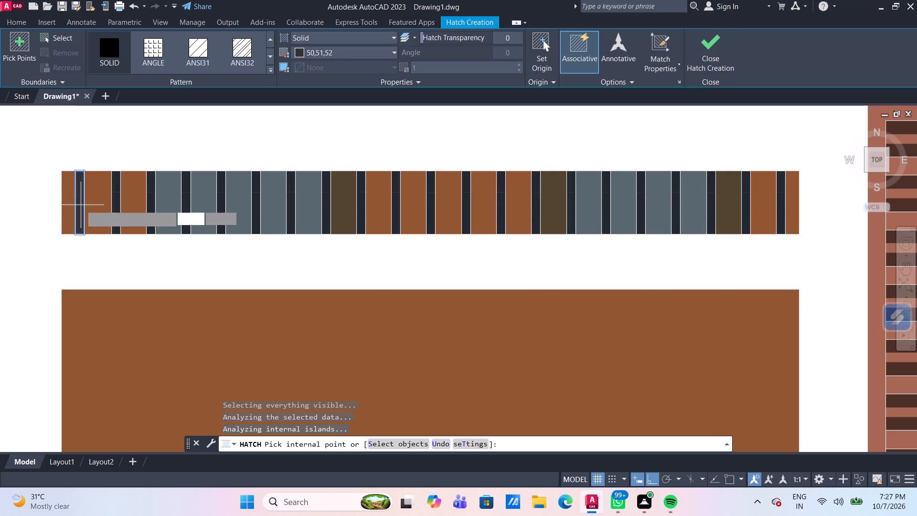
click(117, 210)
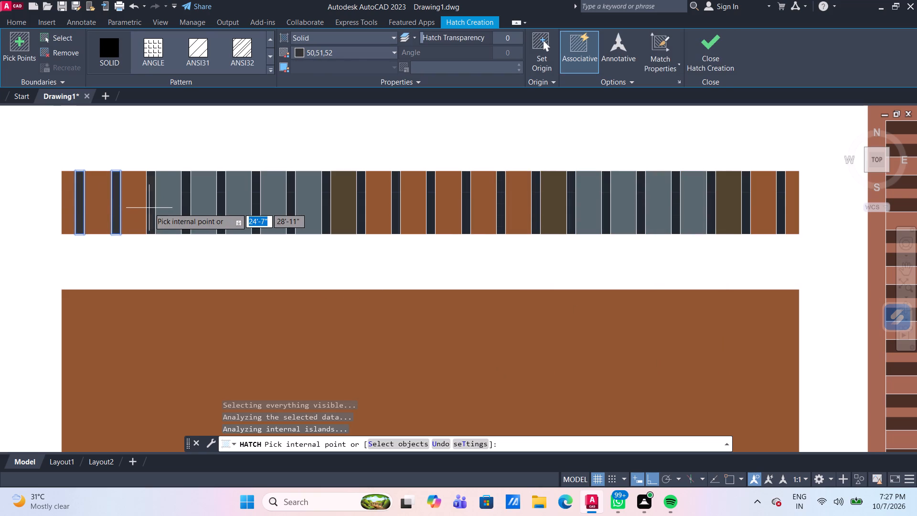
click(151, 208)
click(184, 207)
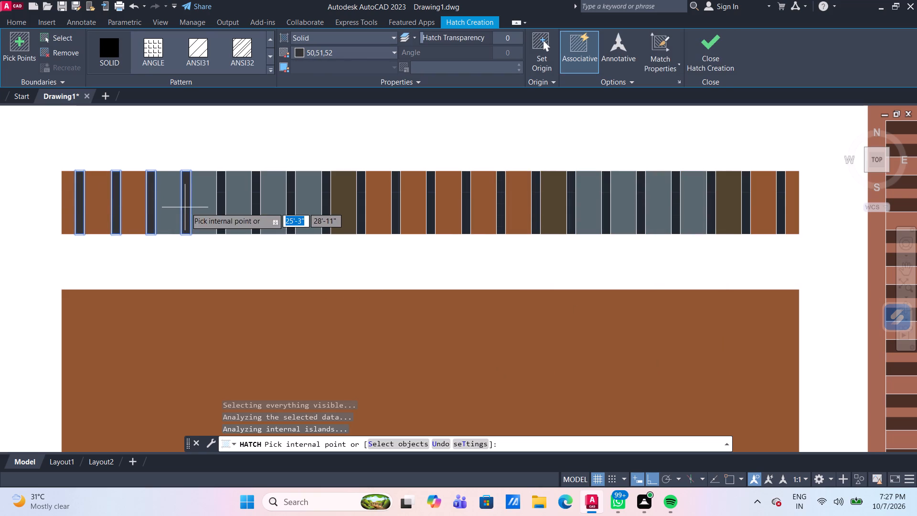
click(221, 206)
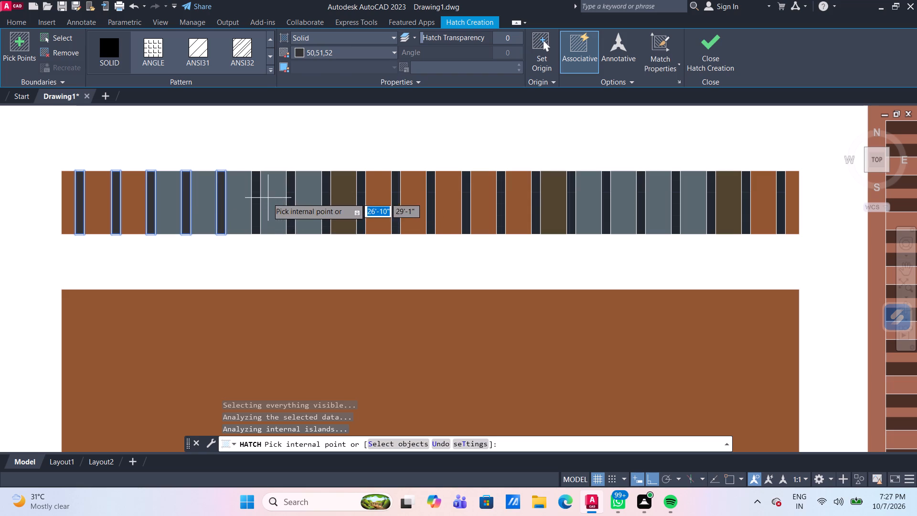
click(257, 204)
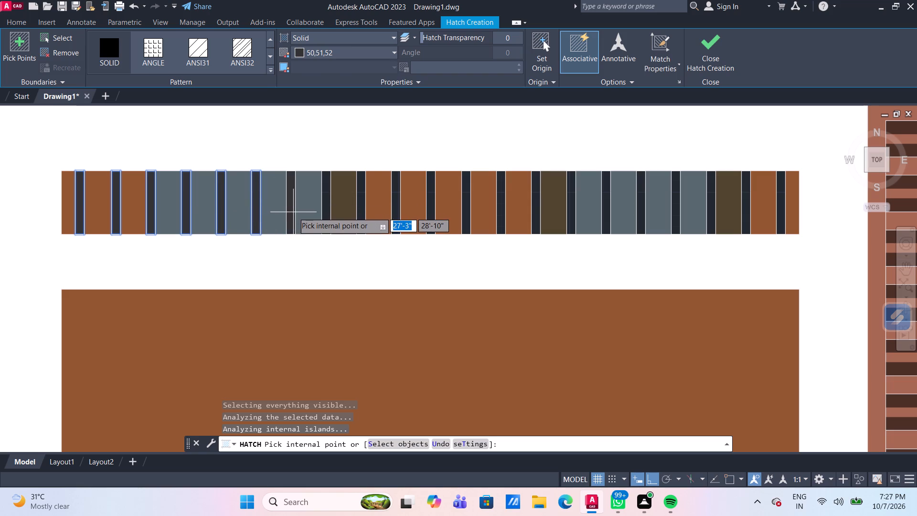
click(293, 212)
Fill the next seven narrow gaps along the middle of the slat band with the same 50,51,52 solid hatch.
click(326, 204)
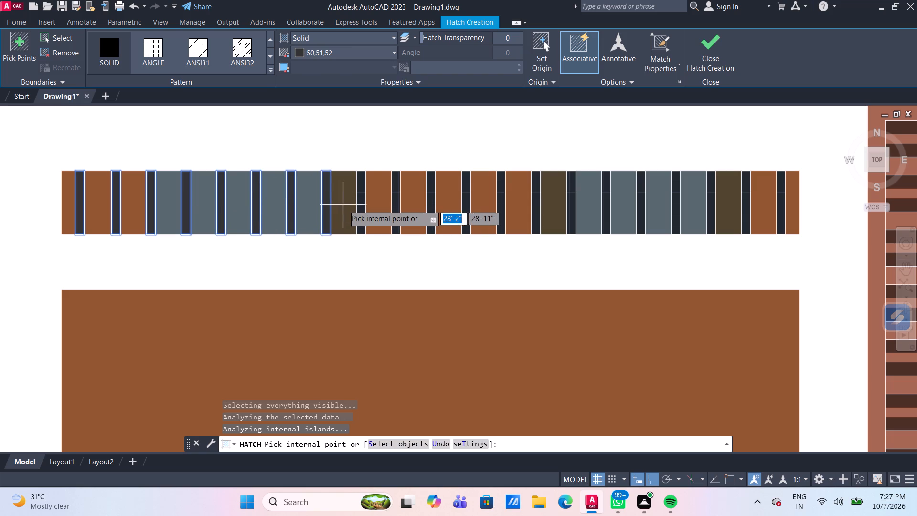
click(361, 209)
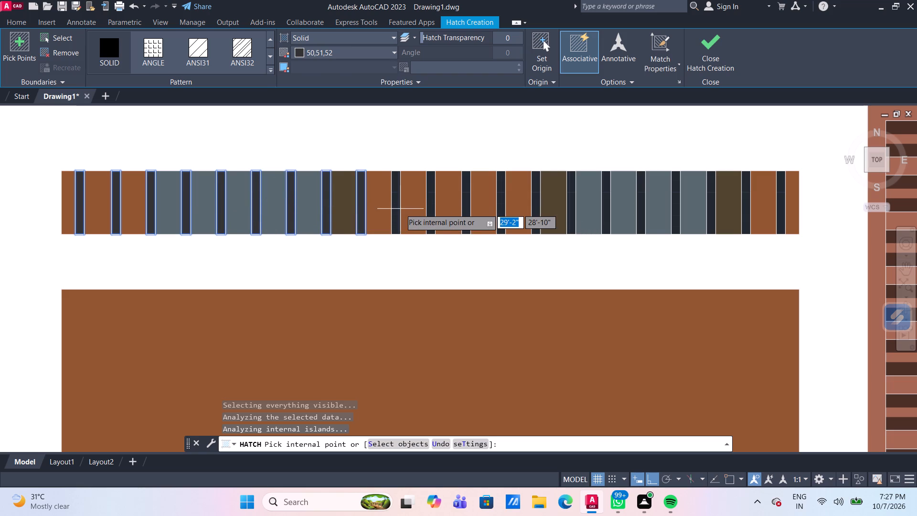
click(395, 206)
click(430, 208)
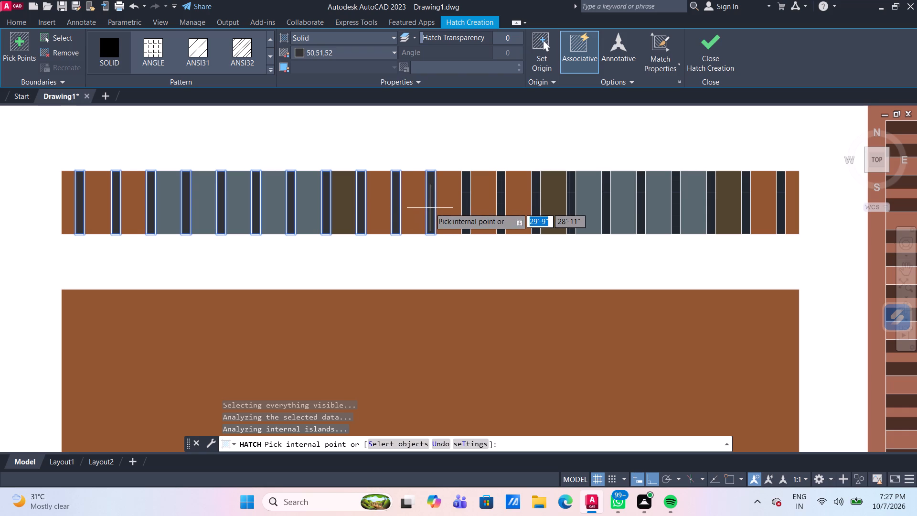
click(466, 210)
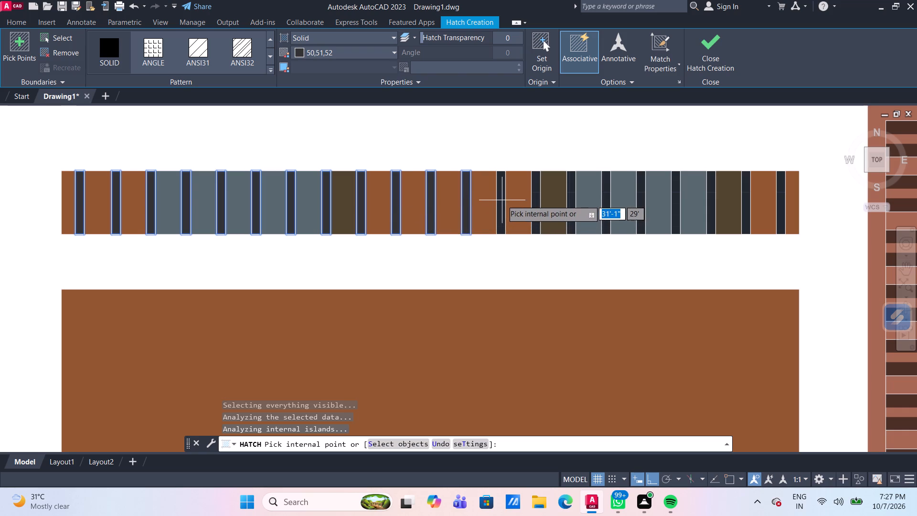
click(502, 200)
click(536, 210)
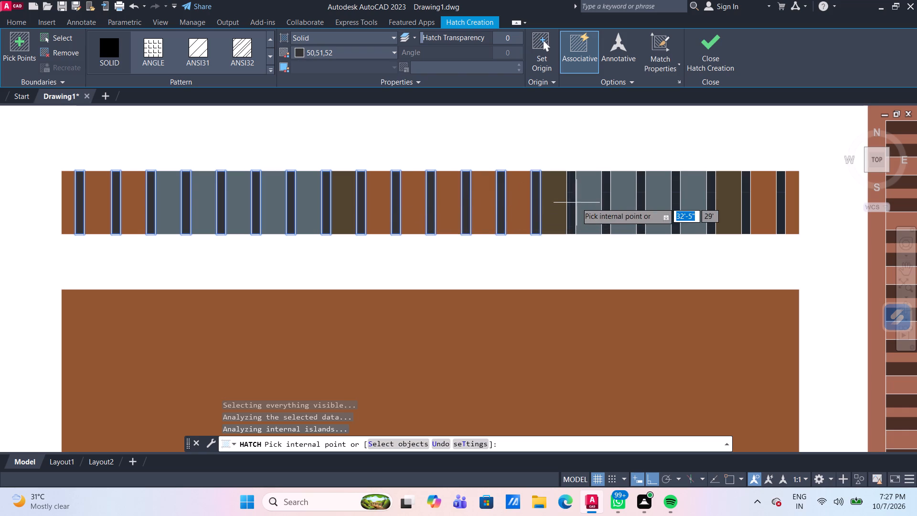
Fill the last seven narrow gaps up to the slat band's right end with the same hatch and finish it.
click(572, 199)
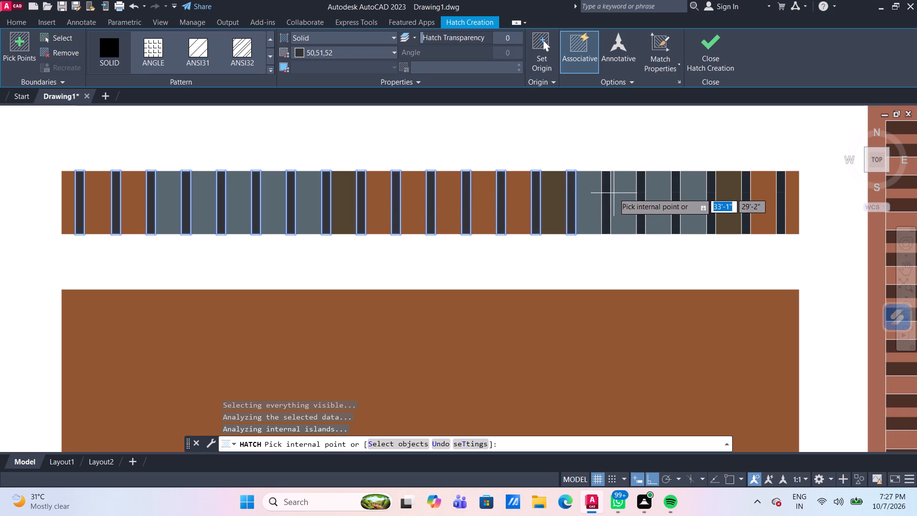
click(608, 194)
click(641, 211)
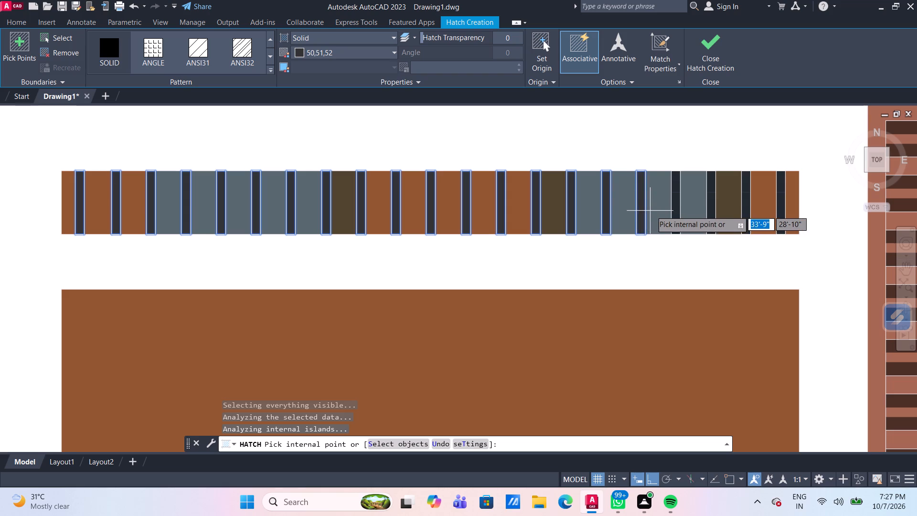
click(674, 213)
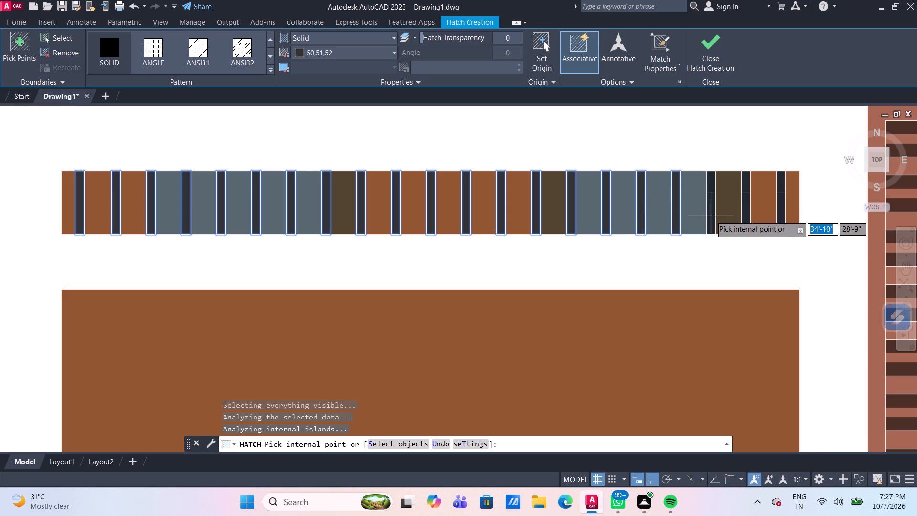
click(712, 214)
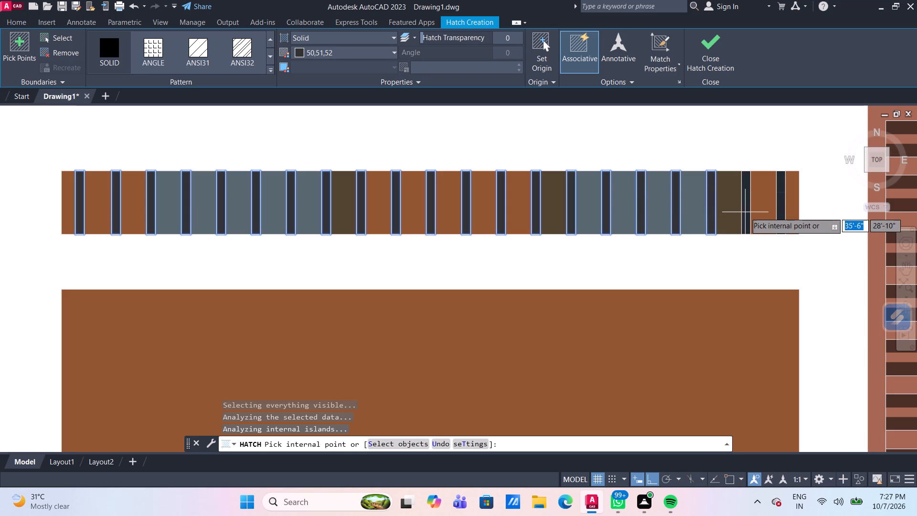
click(746, 212)
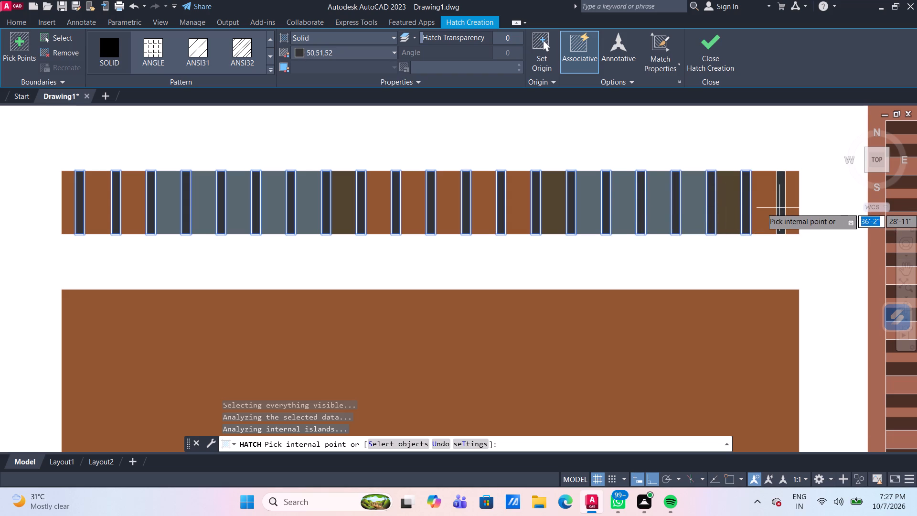
click(780, 208)
key(Return)
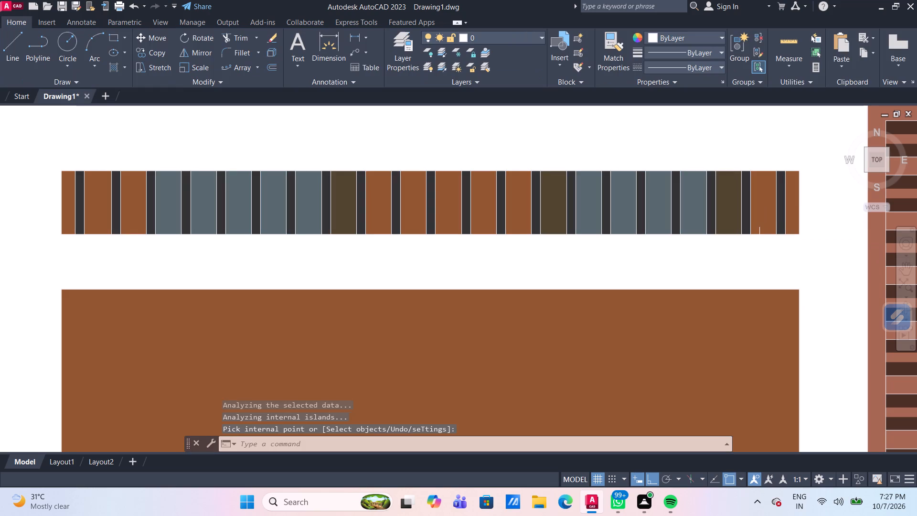
Fill the long horizontal handrail of the upper-floor balcony railing with the solid 50,51,52 hatch.
scroll(757, 250, down, 2)
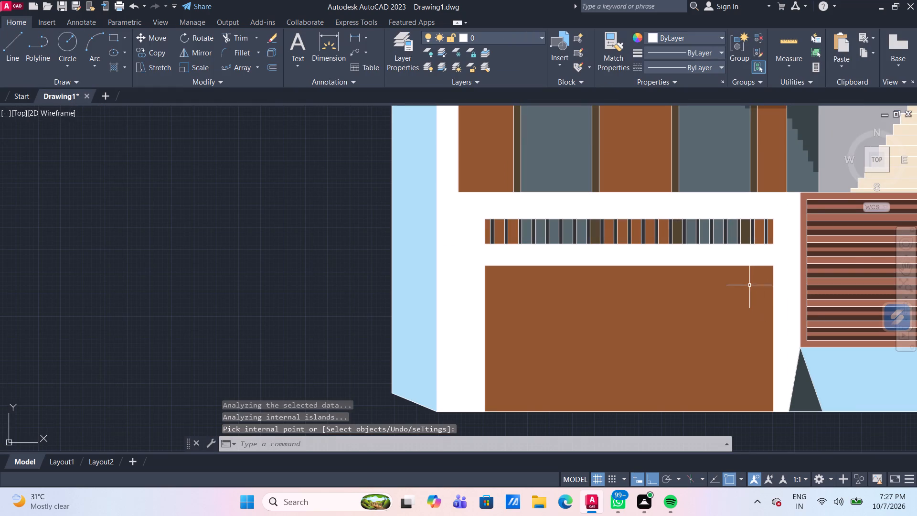
middle_drag(718, 183, 652, 327)
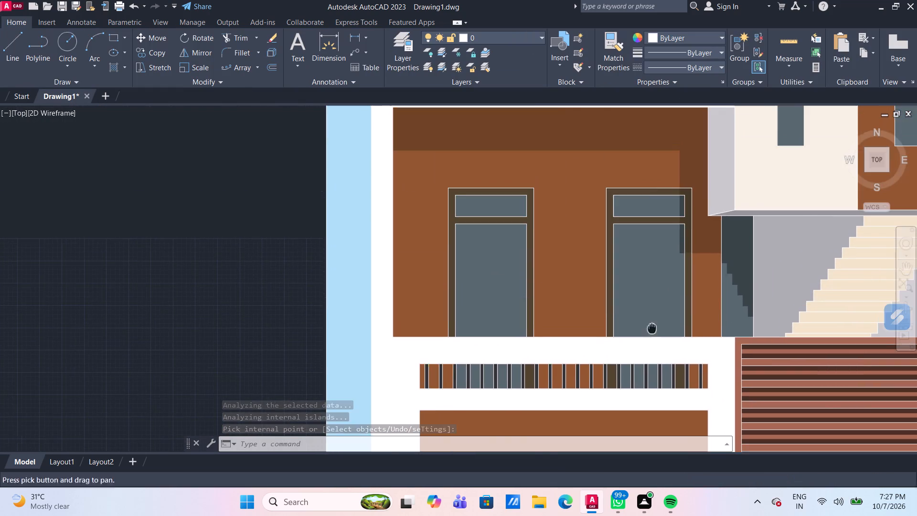
scroll(669, 325, down, 2)
scroll(549, 180, up, 1)
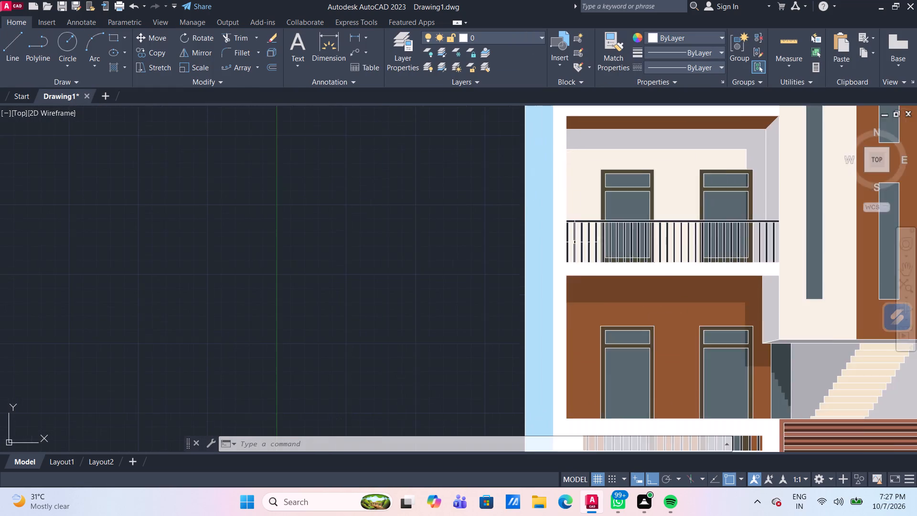
scroll(586, 252, up, 1)
scroll(640, 244, up, 1)
middle_drag(640, 244, 448, 277)
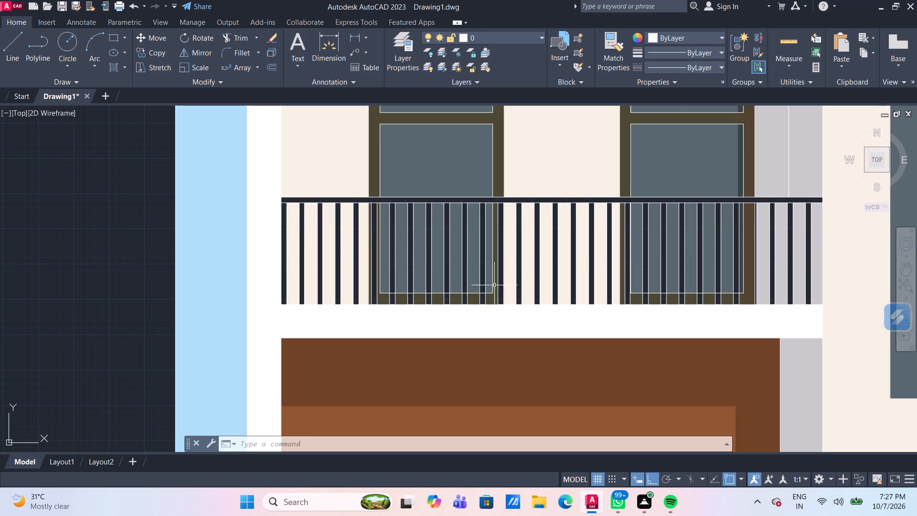
scroll(540, 254, up, 1)
middle_drag(540, 254, 488, 258)
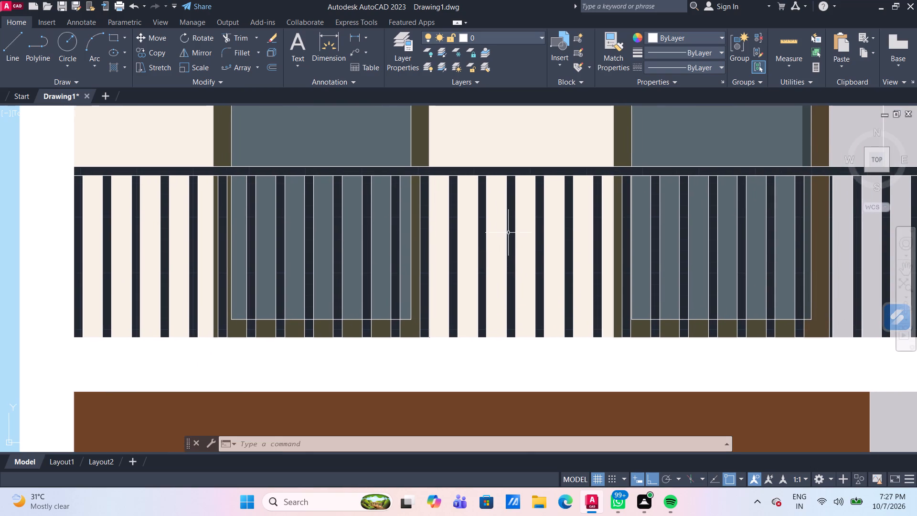
middle_drag(521, 245, 457, 244)
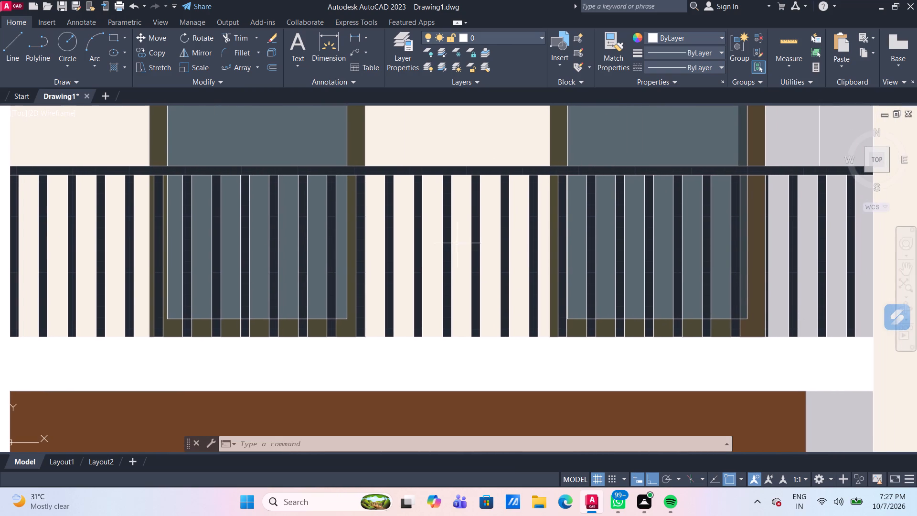
click(116, 66)
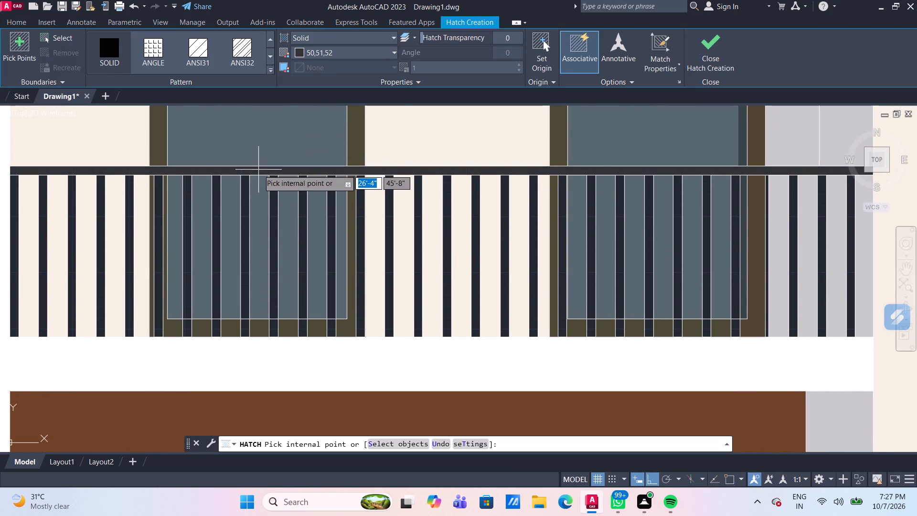
click(258, 170)
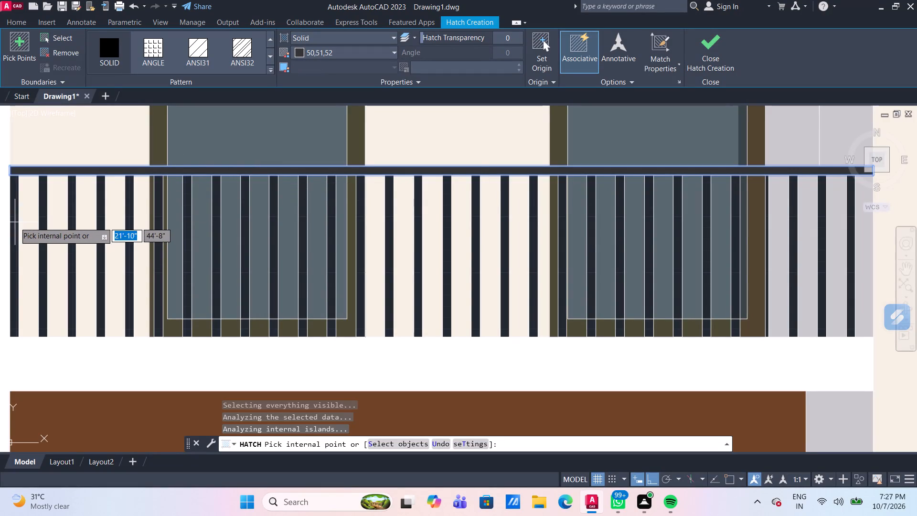
Fill the first six balusters of the balcony railing, from its left end to the first window's frame, with solid hatch 50,51,52.
click(14, 222)
click(44, 227)
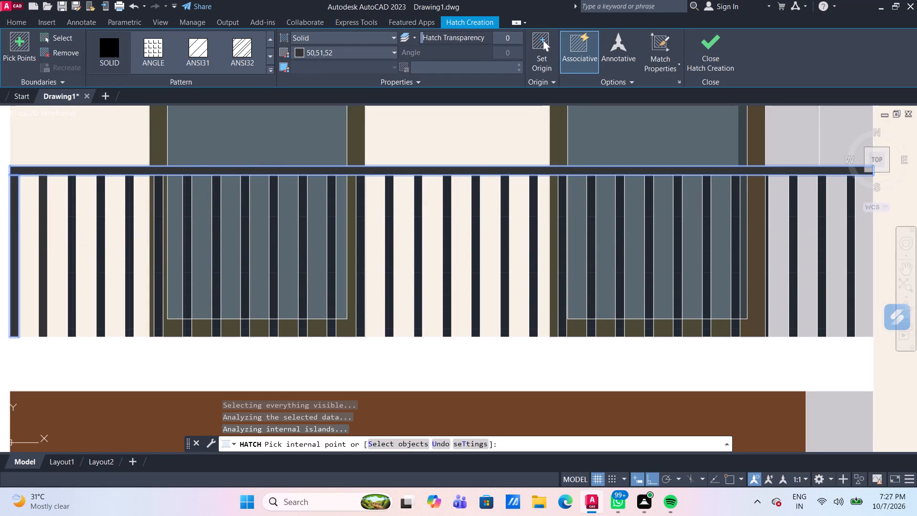
click(71, 230)
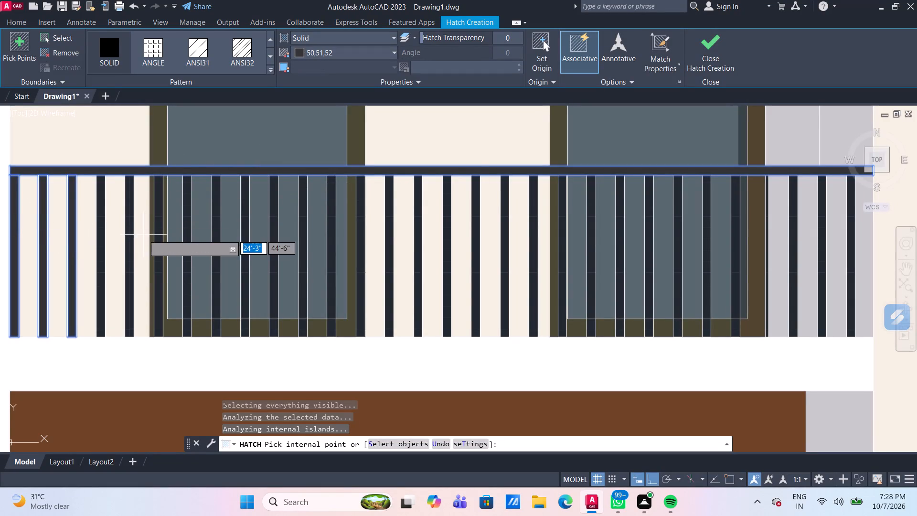
click(102, 237)
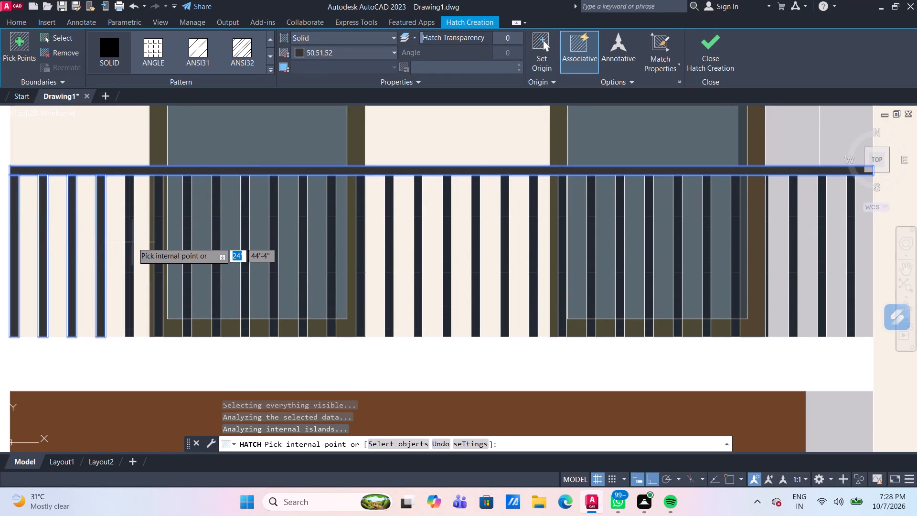
click(130, 239)
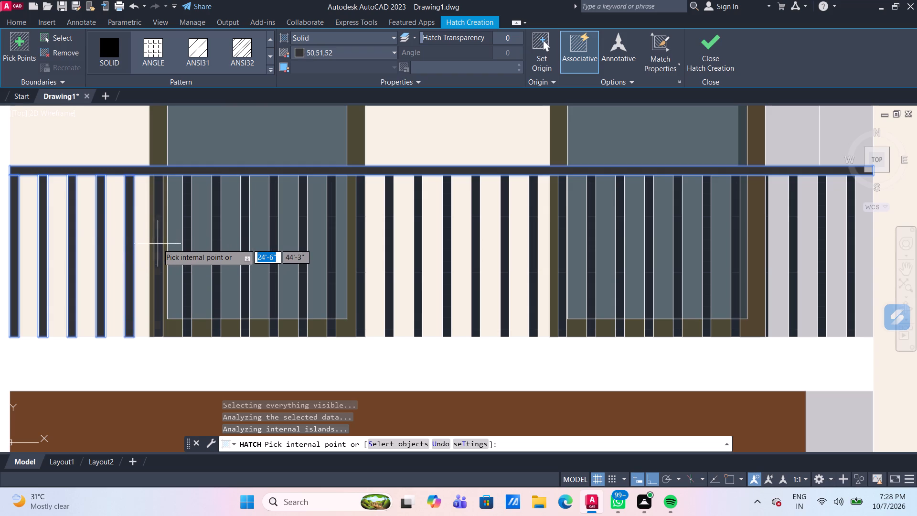
click(158, 244)
Fill the next seven balusters across the first window, up to its far frame, with the same solid 50,51,52 hatch.
click(188, 246)
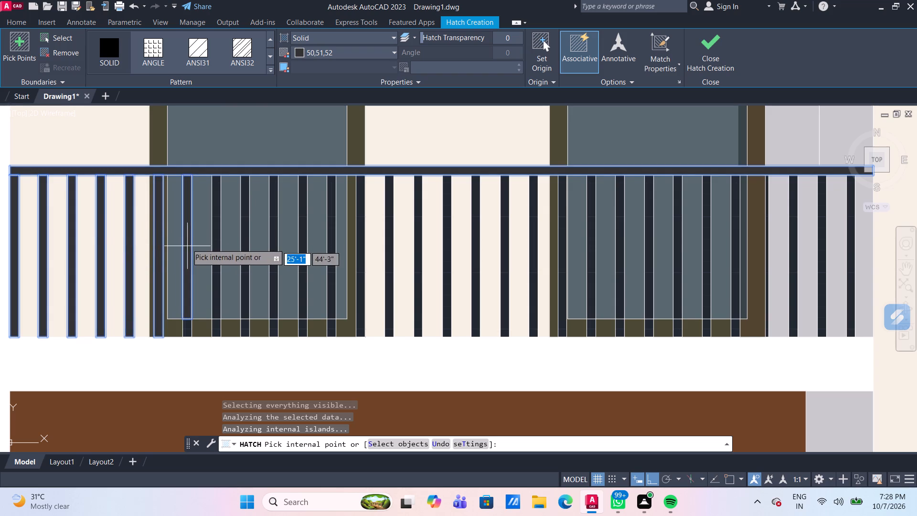
click(215, 249)
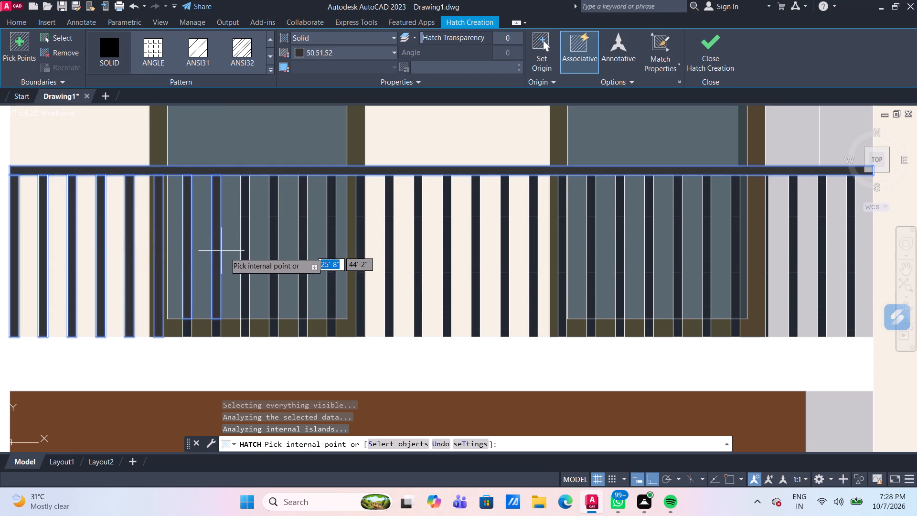
click(247, 253)
click(275, 261)
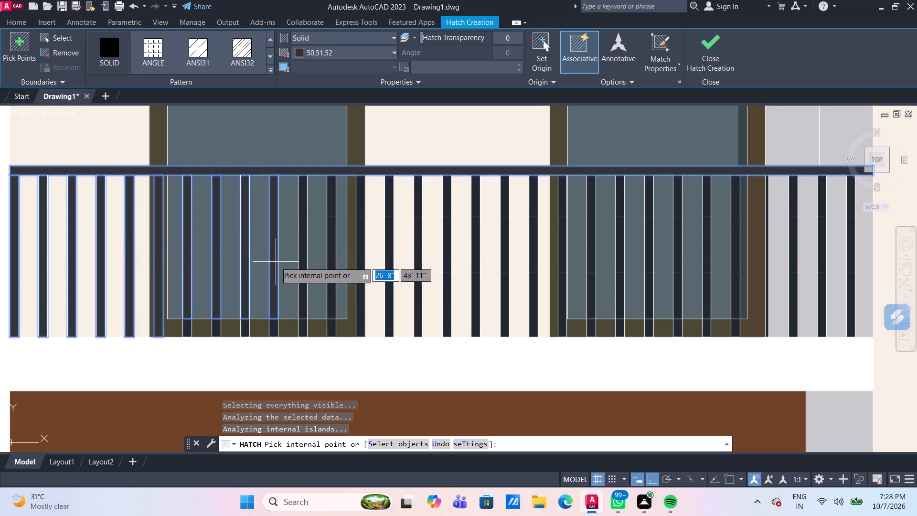
click(304, 259)
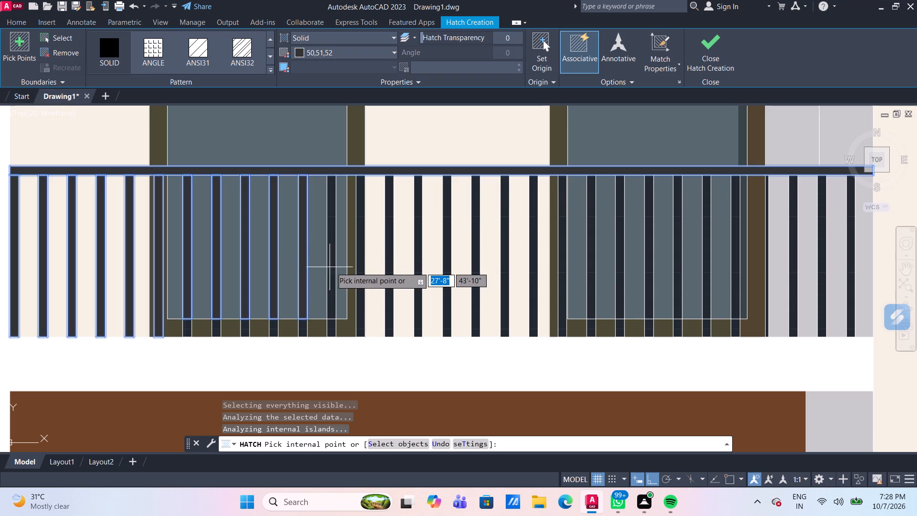
click(331, 267)
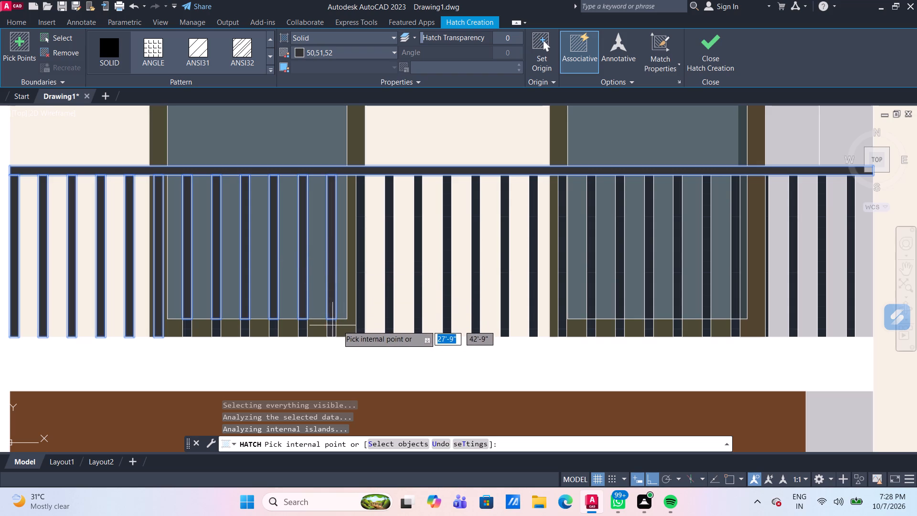
click(361, 304)
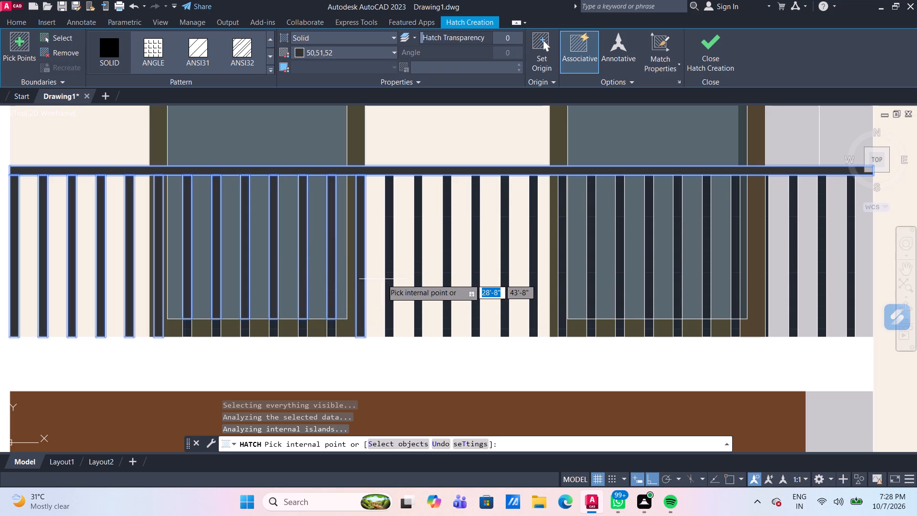
Fill the six balusters in front of the cream wall between the two windows with the 50,51,52 solid hatch.
click(388, 283)
click(416, 286)
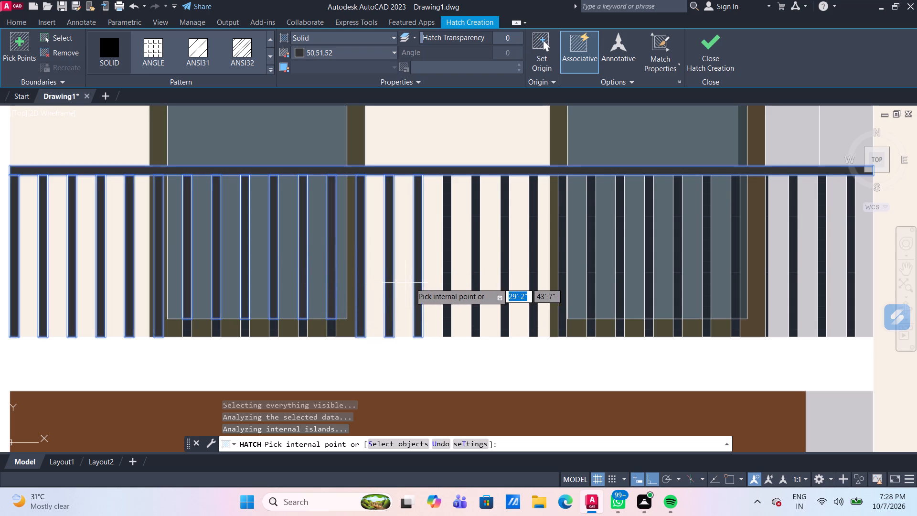
click(445, 287)
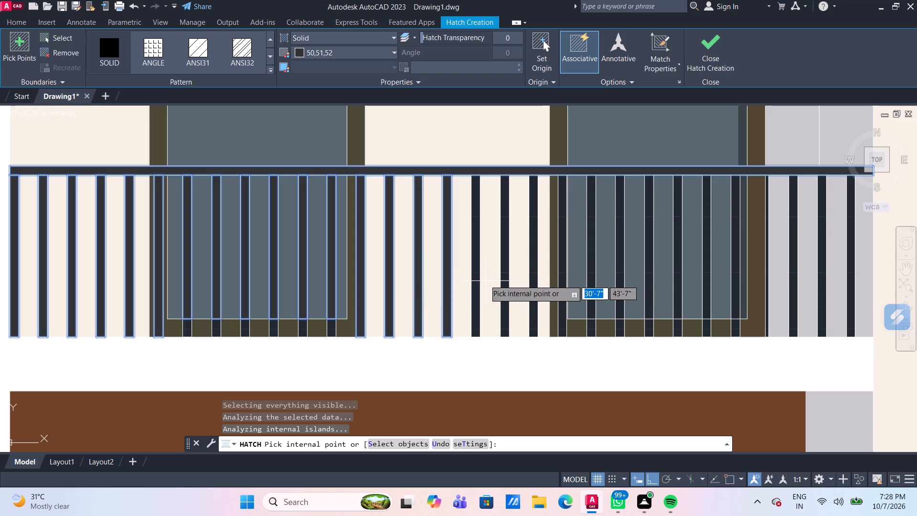
click(475, 279)
click(503, 286)
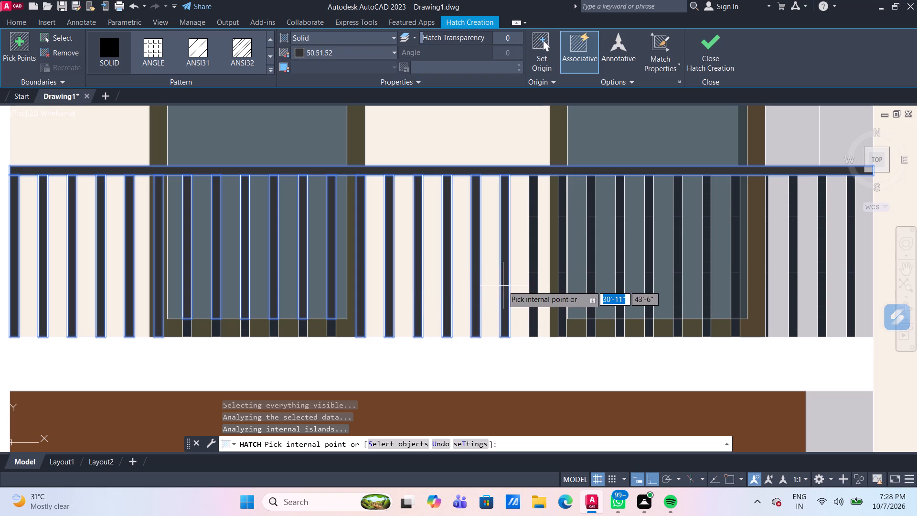
click(533, 287)
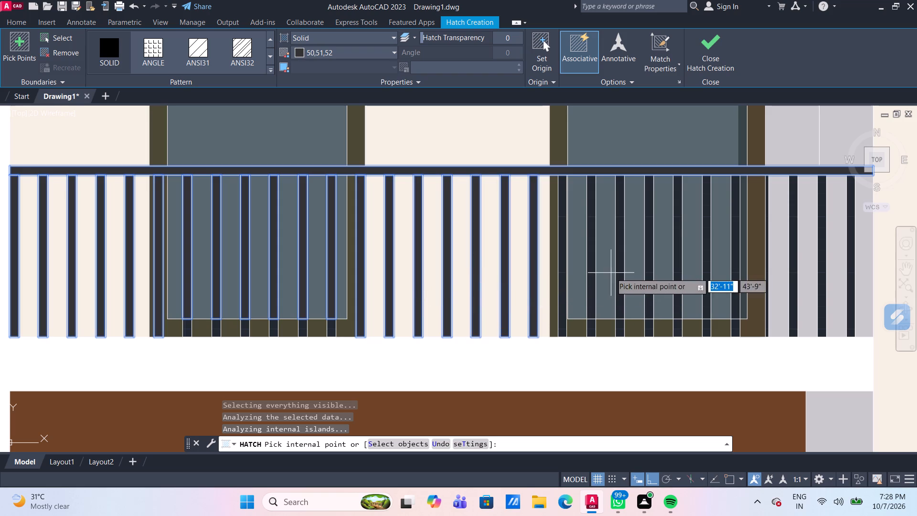
Fill the seven balusters on the second window, from its near frame across the glass, with the 50,51,52 solid hatch.
scroll(570, 283, up, 2)
click(547, 282)
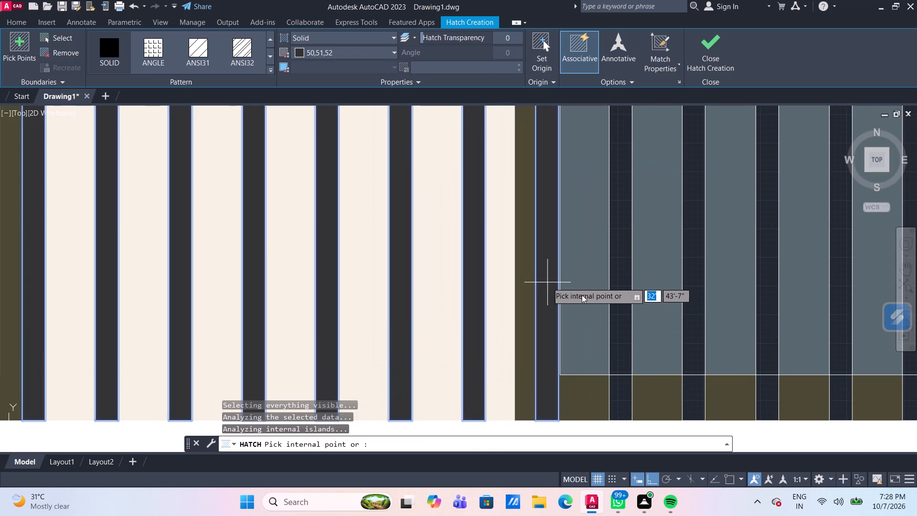
click(621, 305)
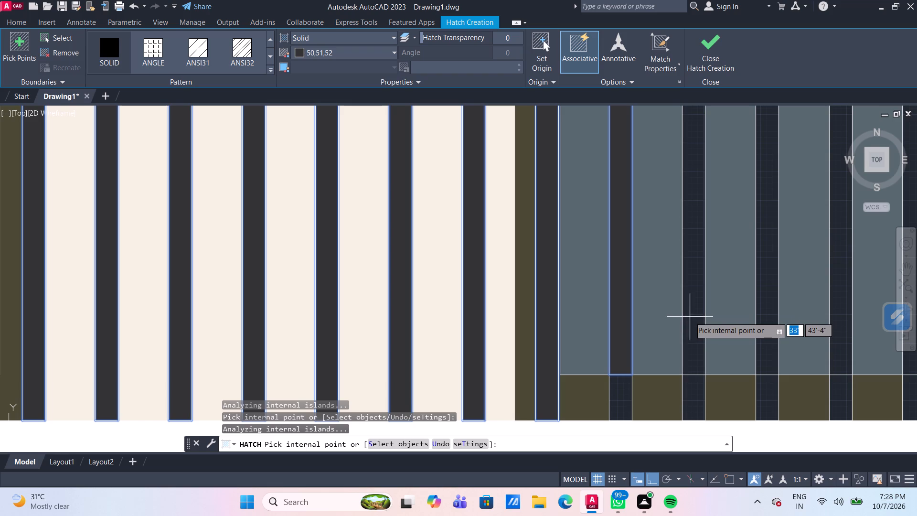
click(690, 317)
click(764, 314)
scroll(758, 317, down, 1)
middle_drag(758, 322, 754, 322)
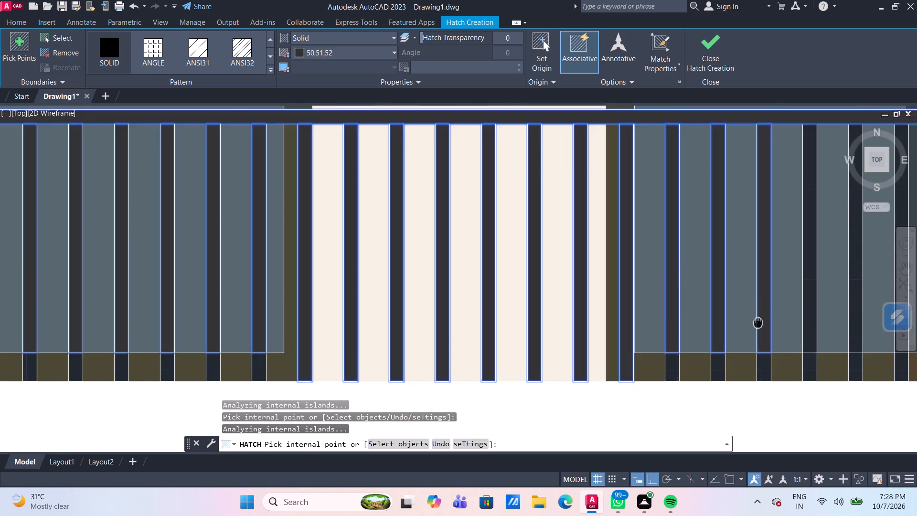
middle_drag(754, 322, 566, 312)
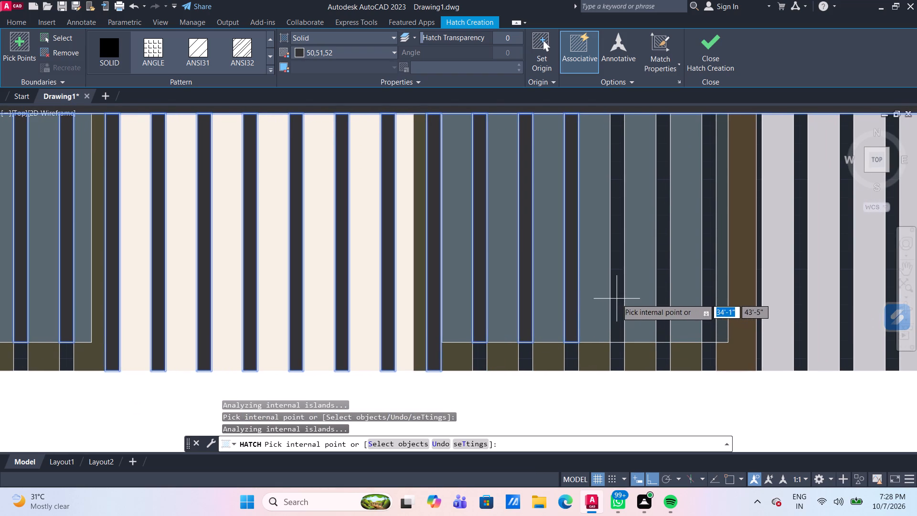
click(617, 299)
click(663, 300)
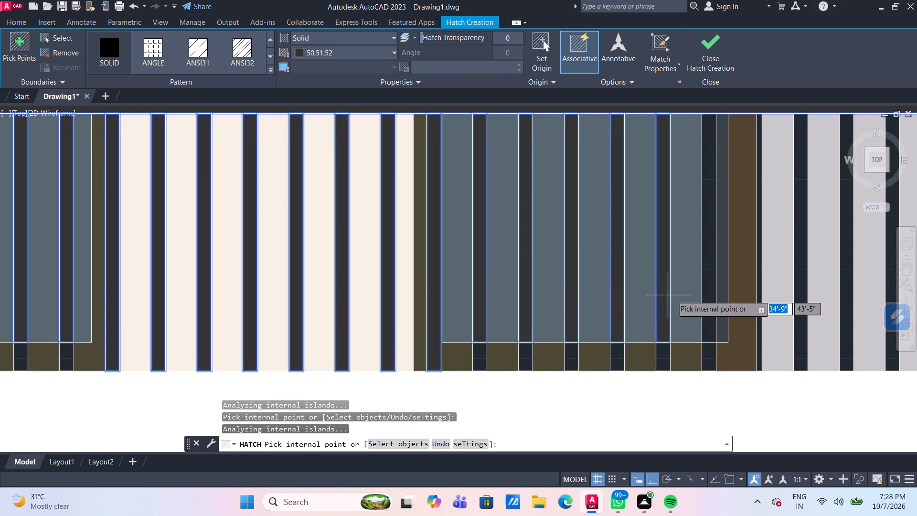
click(713, 301)
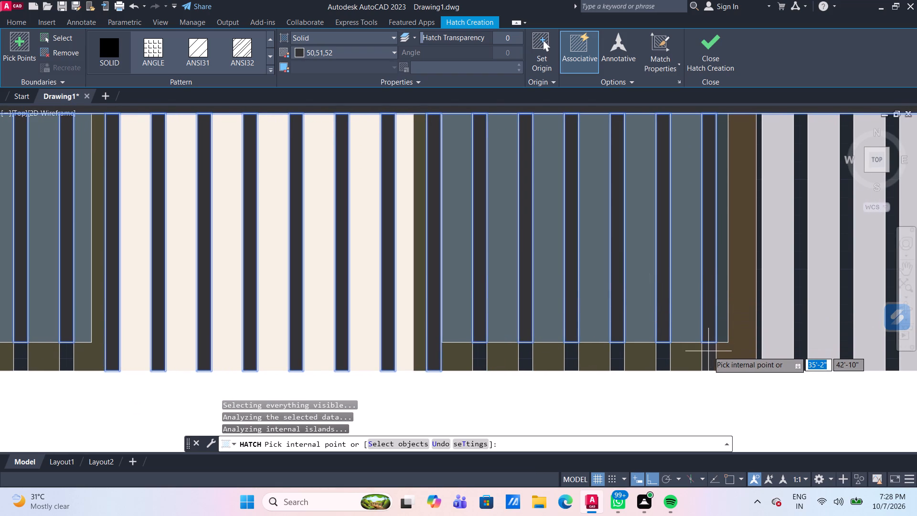
Fill the six short baluster ends over the second window's bottom frame, below the glass, with the same 50,51,52 hatch.
click(710, 355)
click(662, 356)
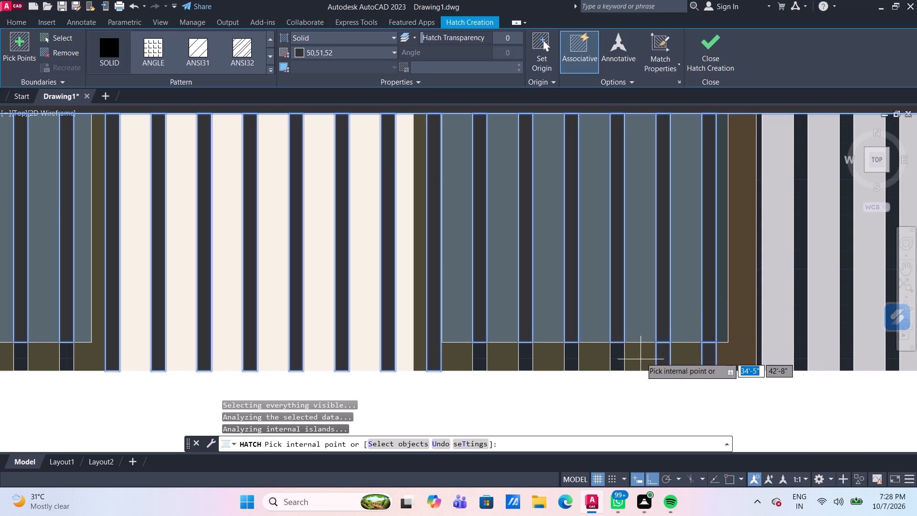
click(620, 357)
click(570, 356)
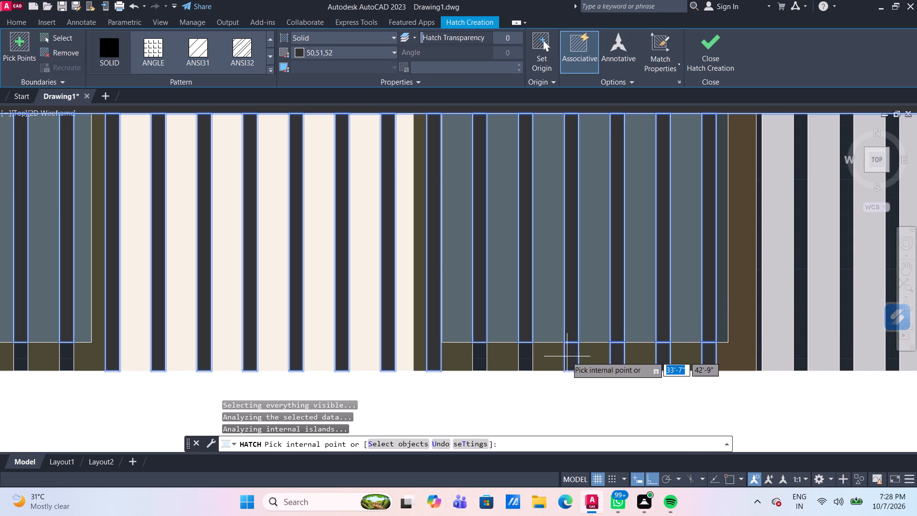
click(526, 356)
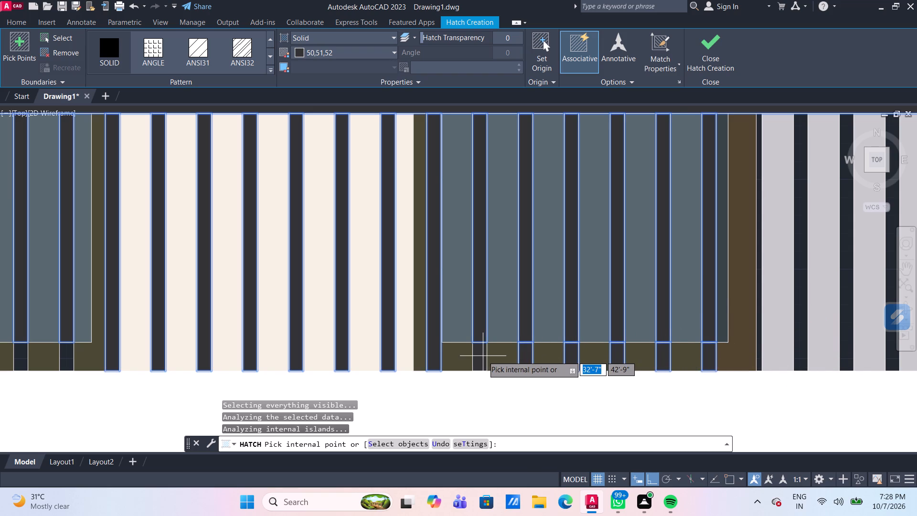
click(483, 356)
Fill the last four balusters in front of the grey side wall, including the narrow one beside the brown frame, with hatch 50,51,52.
scroll(686, 326, down, 3)
middle_drag(755, 315, 539, 336)
scroll(590, 334, up, 2)
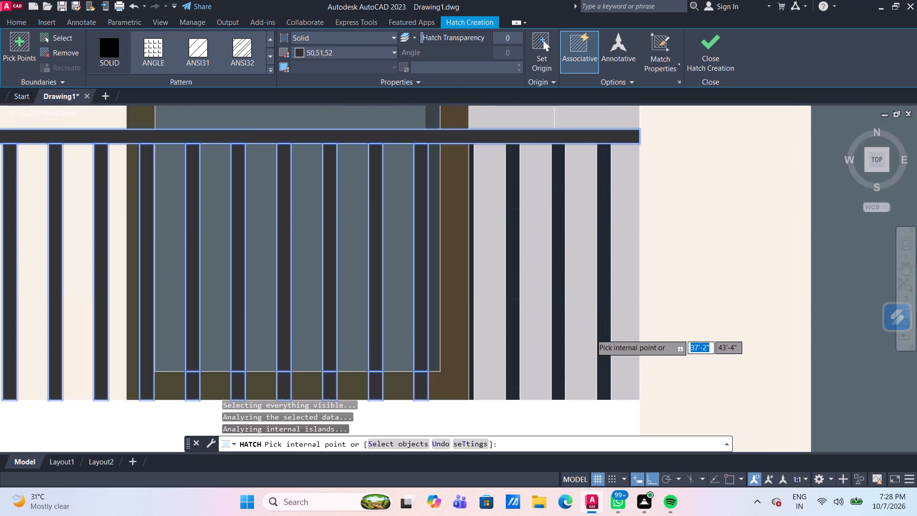
click(611, 341)
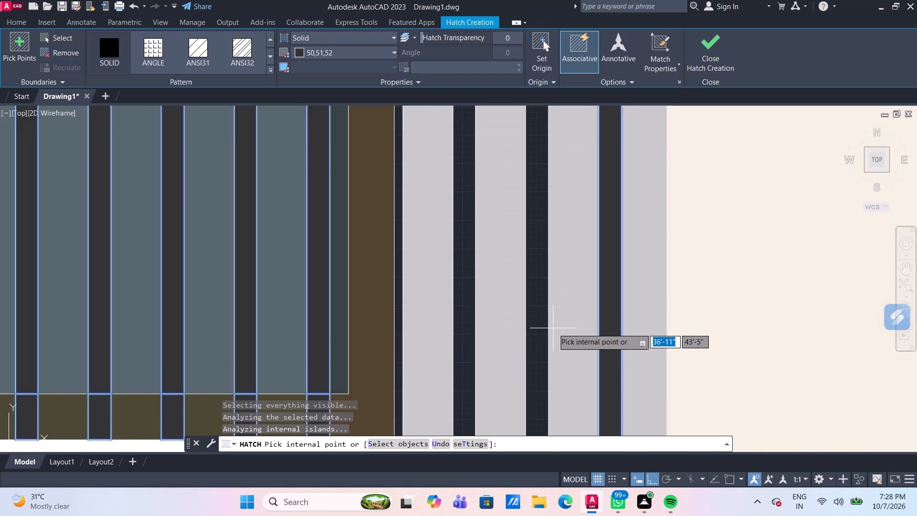
click(536, 328)
click(462, 310)
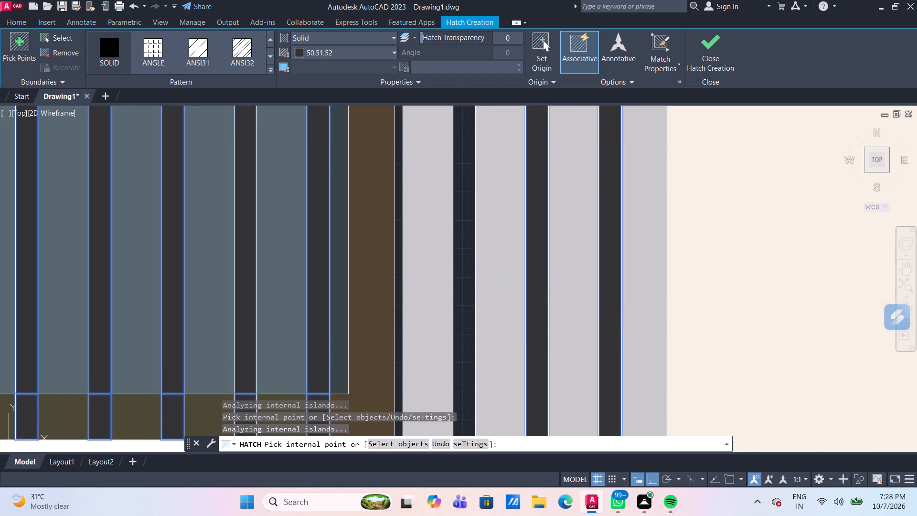
click(399, 307)
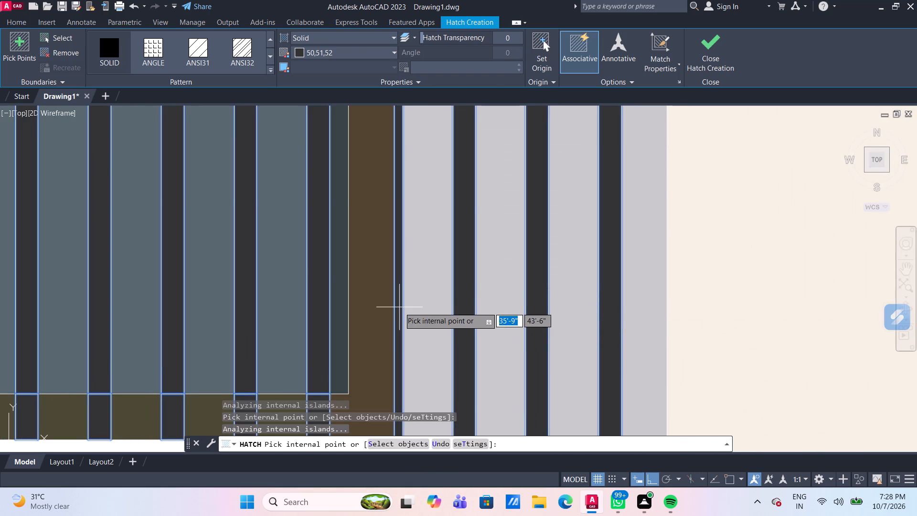
Fill the six short baluster ends over the first window's bottom frame with the 50,51,52 solid hatch and finish the hatch.
scroll(399, 307, down, 4)
scroll(163, 307, up, 3)
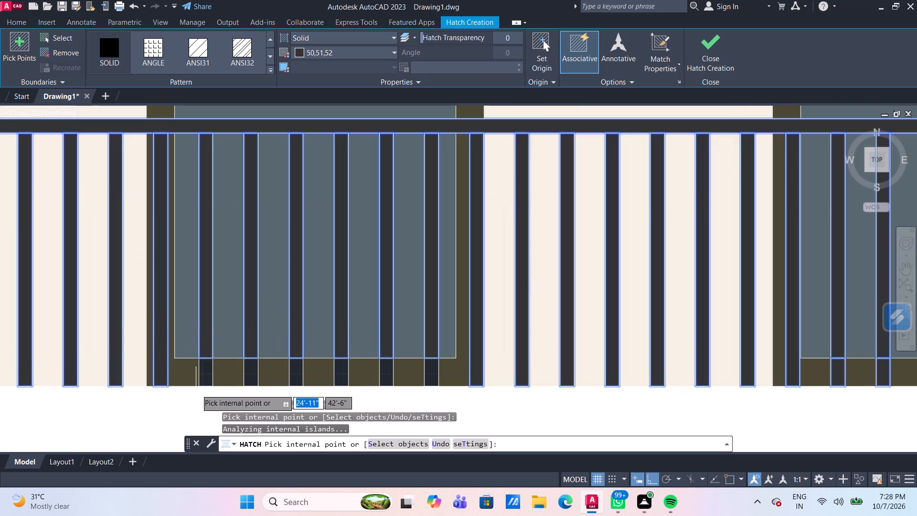
click(204, 374)
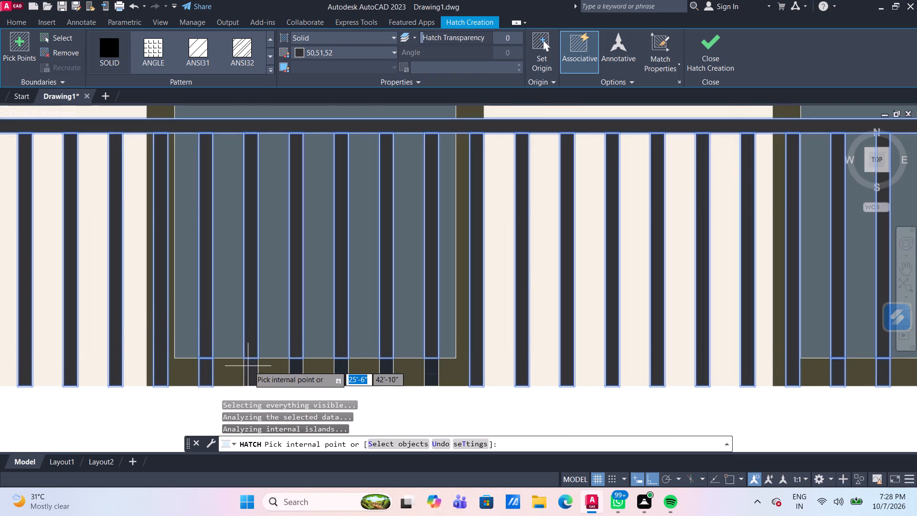
click(250, 367)
click(295, 372)
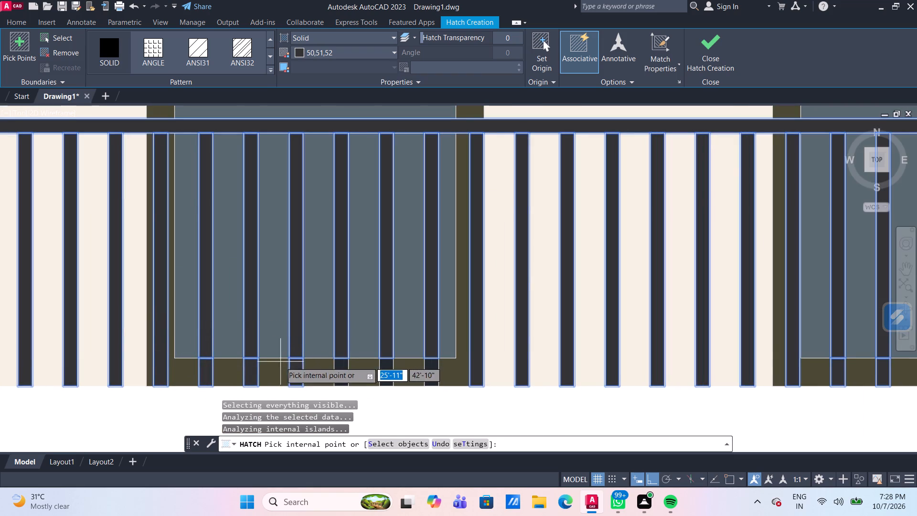
click(343, 366)
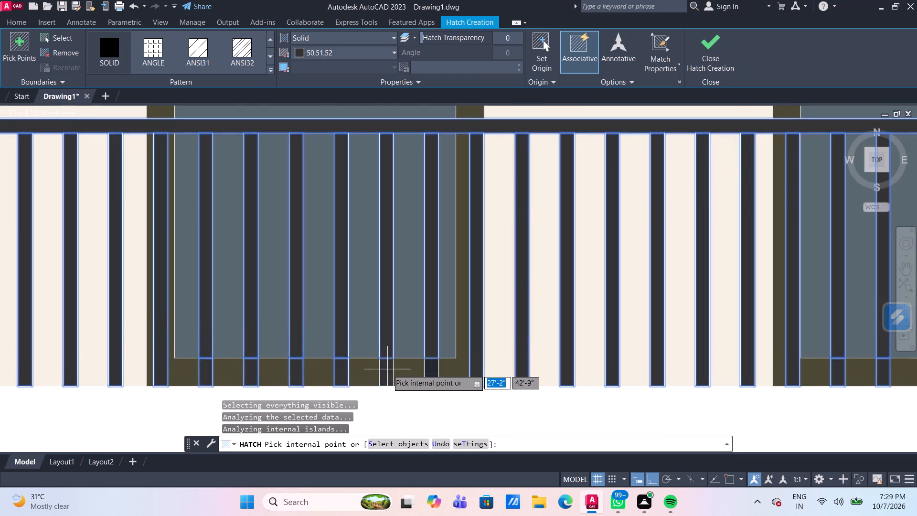
click(387, 369)
click(431, 373)
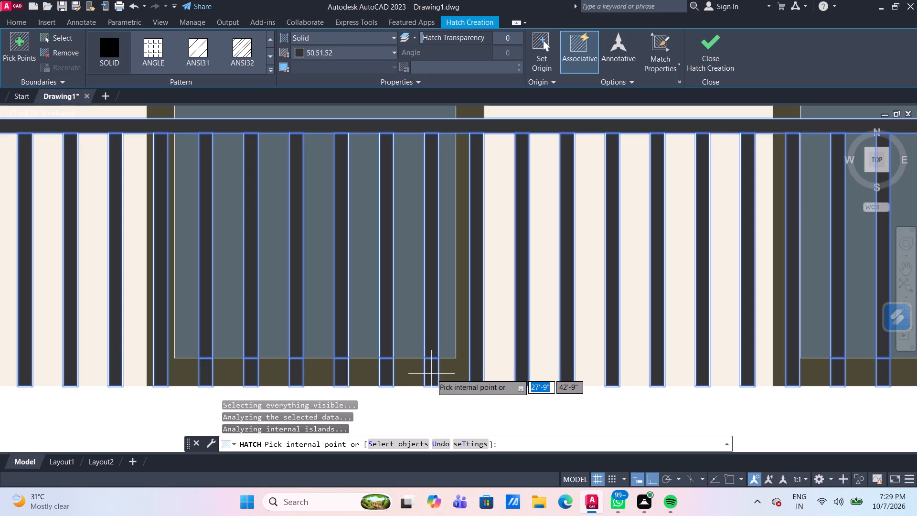
key(Return)
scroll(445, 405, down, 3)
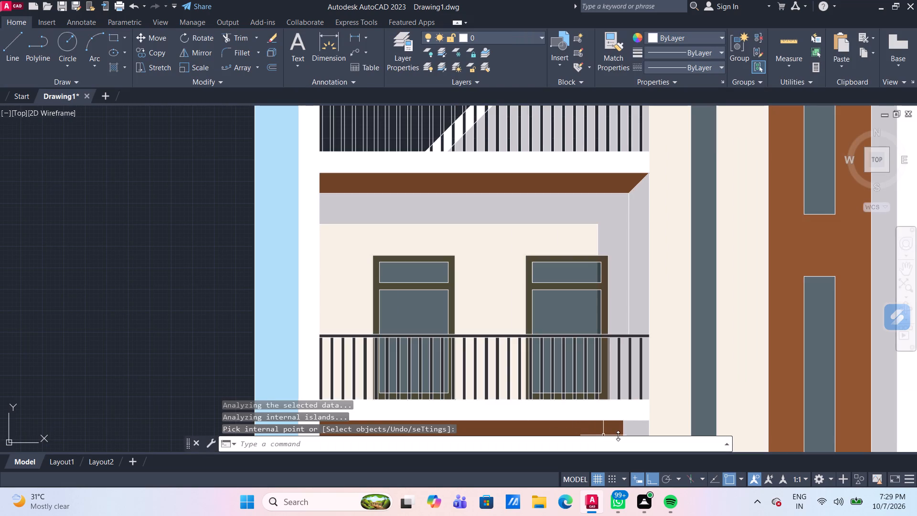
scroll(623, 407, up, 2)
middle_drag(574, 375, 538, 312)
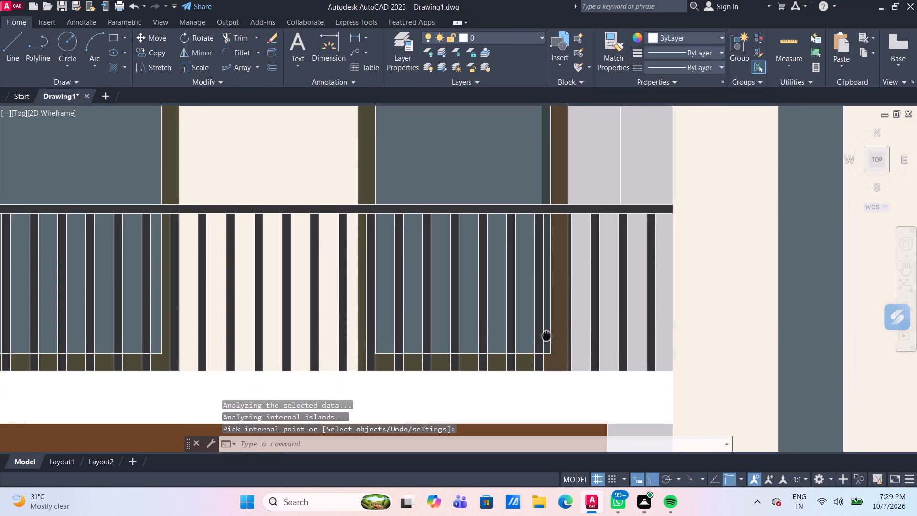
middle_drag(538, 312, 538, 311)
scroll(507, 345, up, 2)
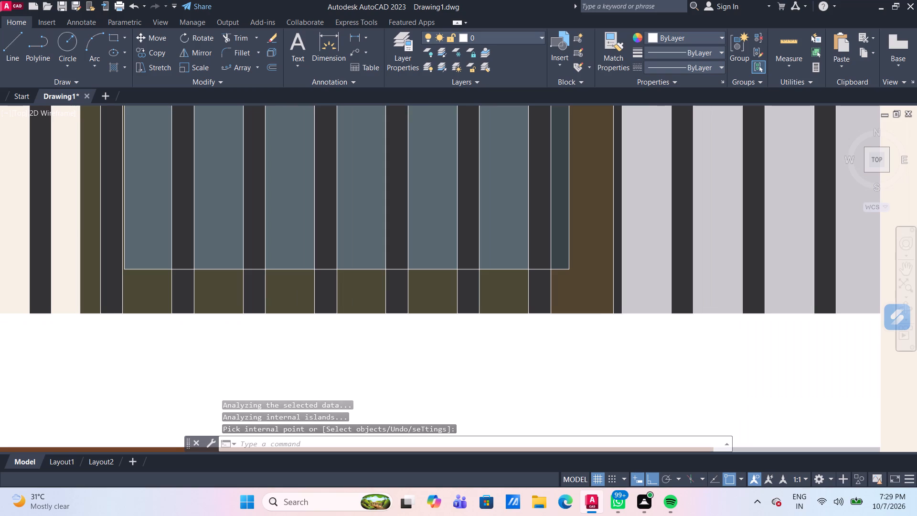
Trim the second window's bottom glass line in the last full gap between balusters, beside the shaded glass strip.
text(tr)
key(Return)
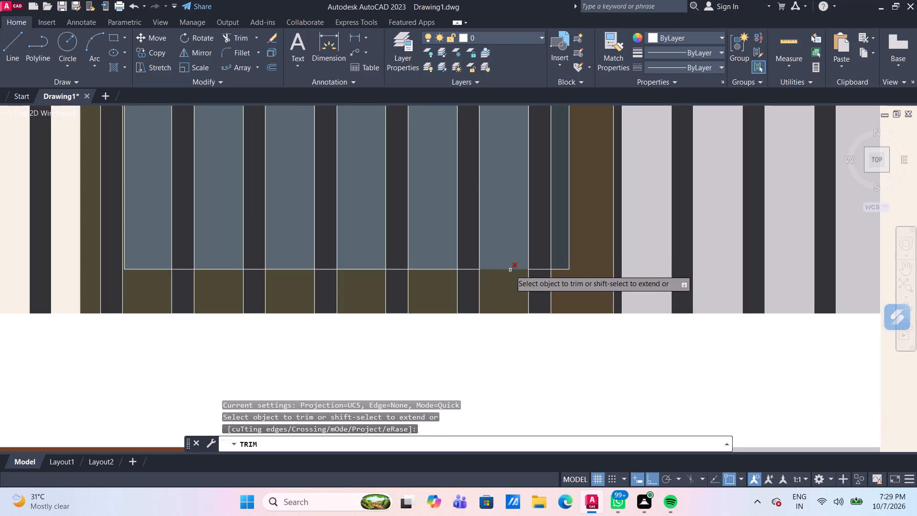
click(510, 270)
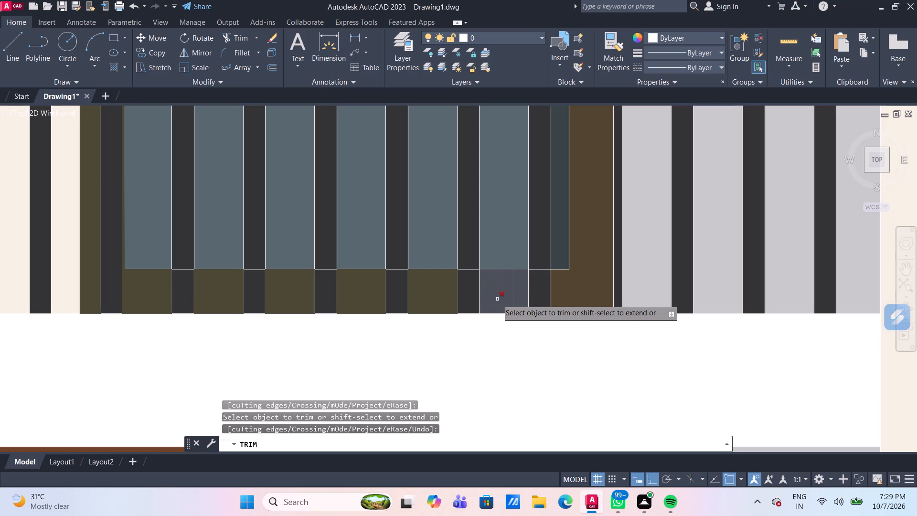
scroll(497, 299, down, 3)
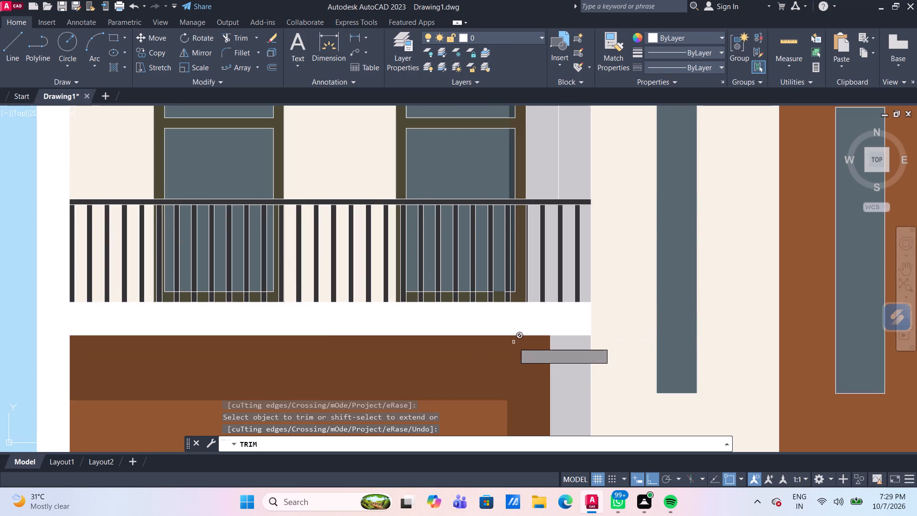
scroll(489, 287, up, 3)
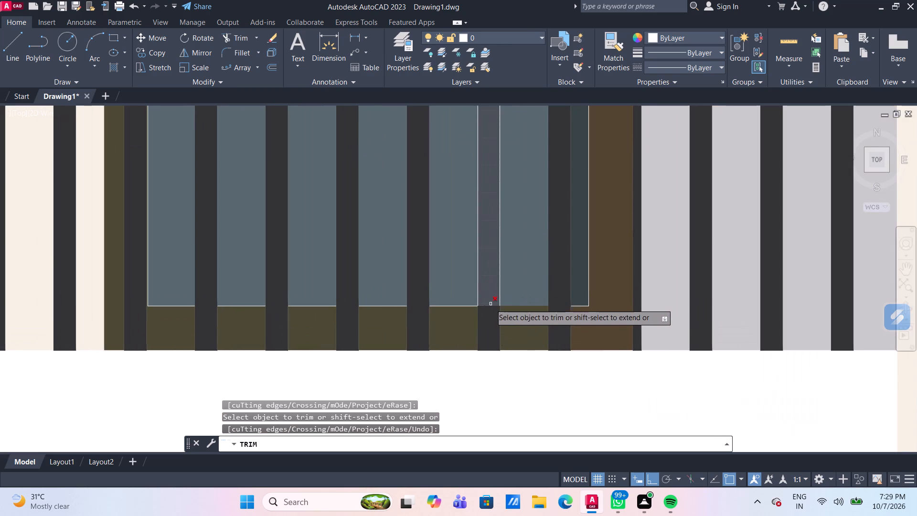
key(Escape)
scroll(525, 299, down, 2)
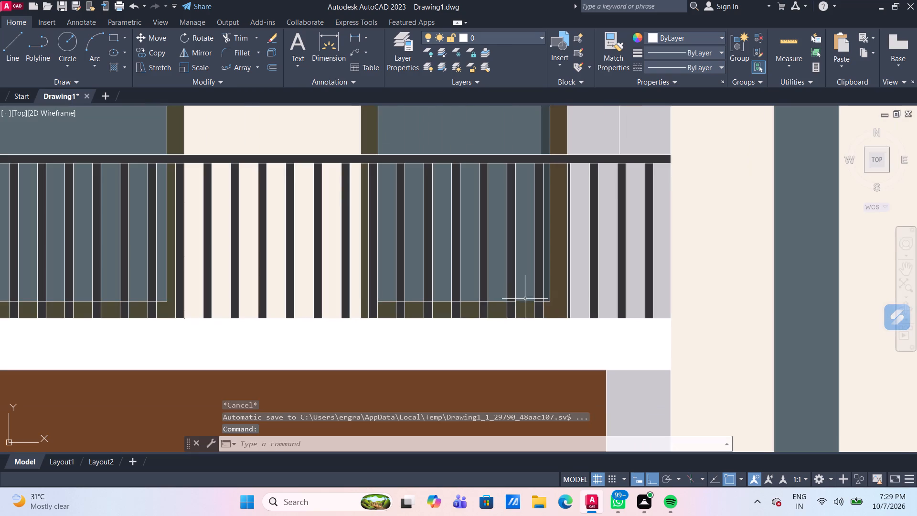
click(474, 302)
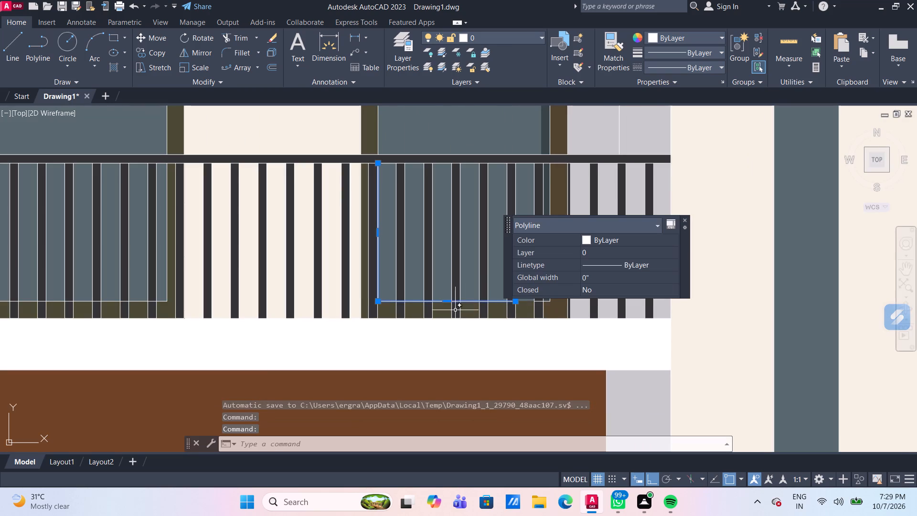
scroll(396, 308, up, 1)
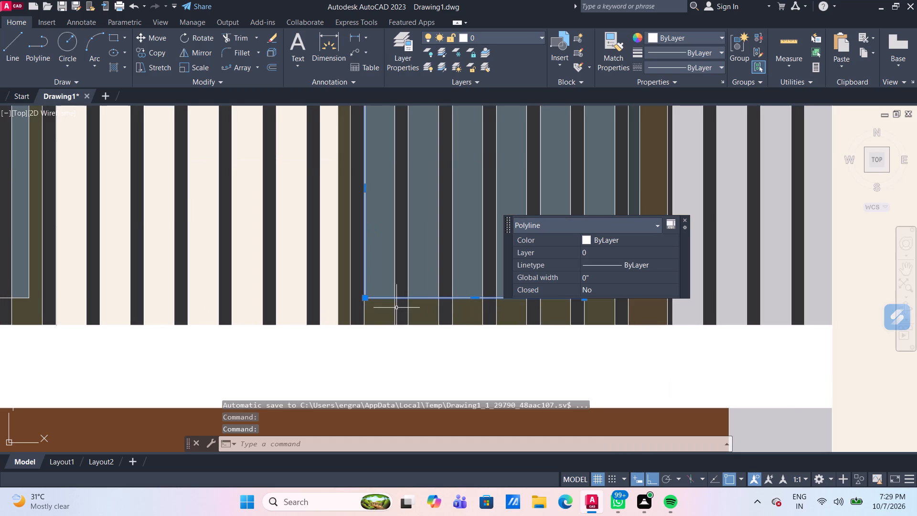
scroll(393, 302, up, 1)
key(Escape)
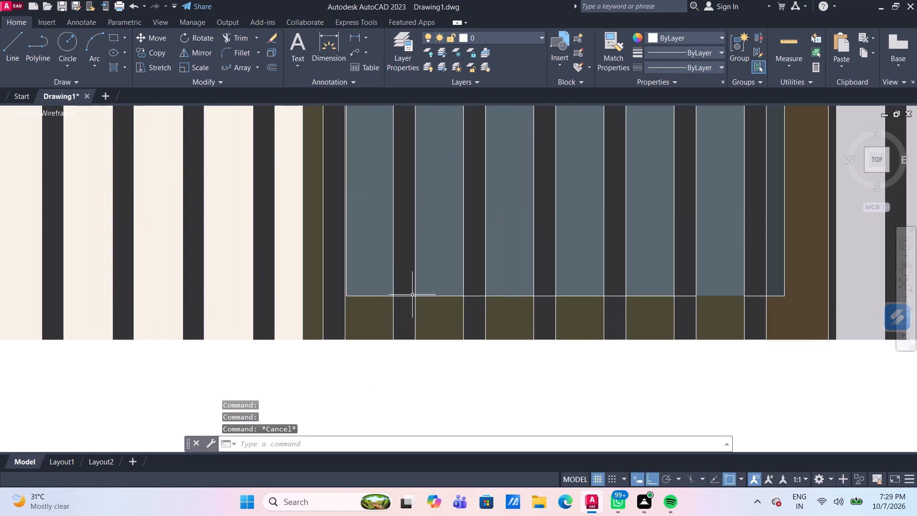
Trim the rest of the second window's bottom glass line, across gaps and balusters, up to the shaded glass strip.
text(tr)
key(Return)
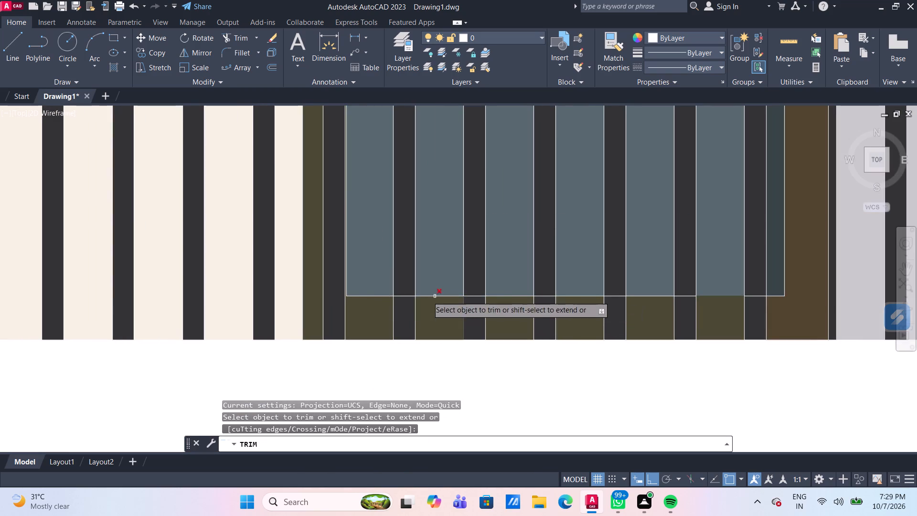
click(364, 296)
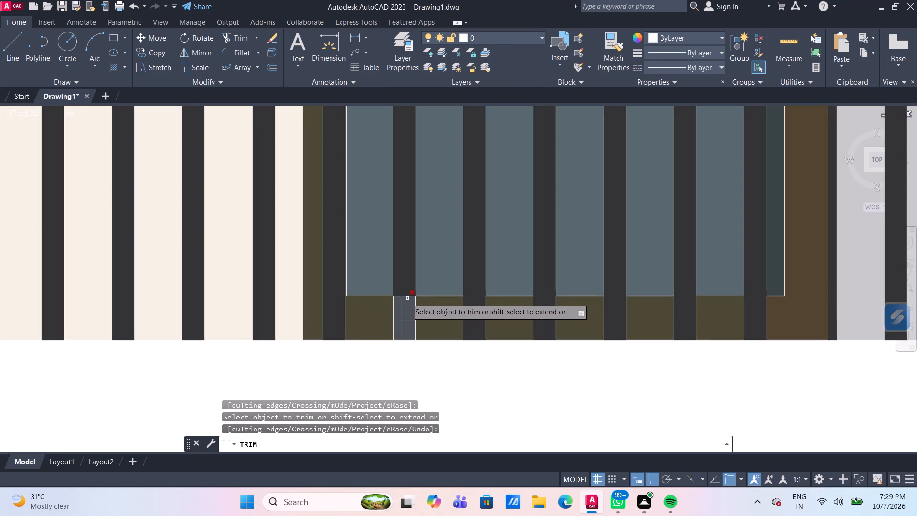
click(406, 297)
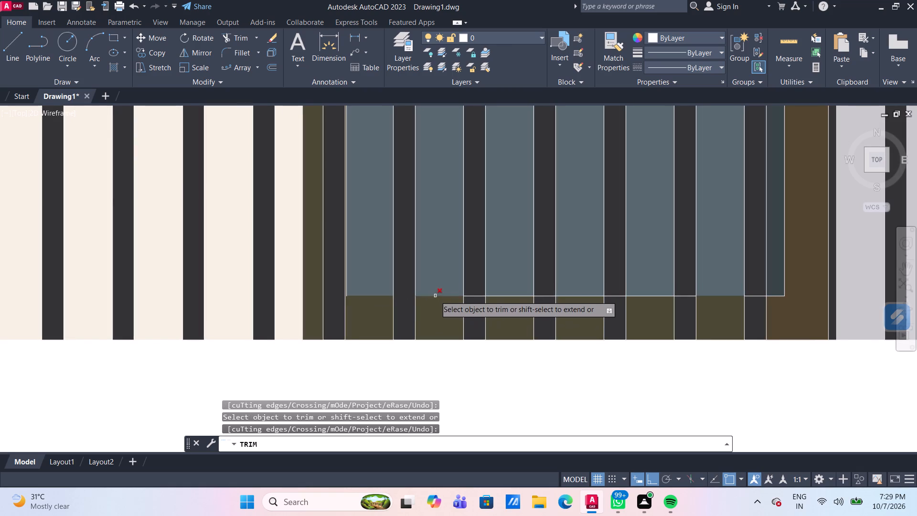
click(435, 296)
click(474, 295)
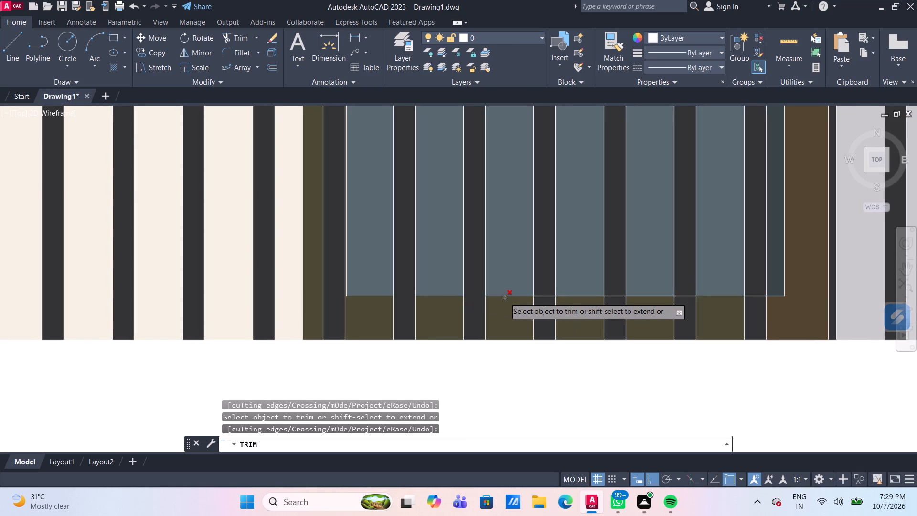
click(505, 298)
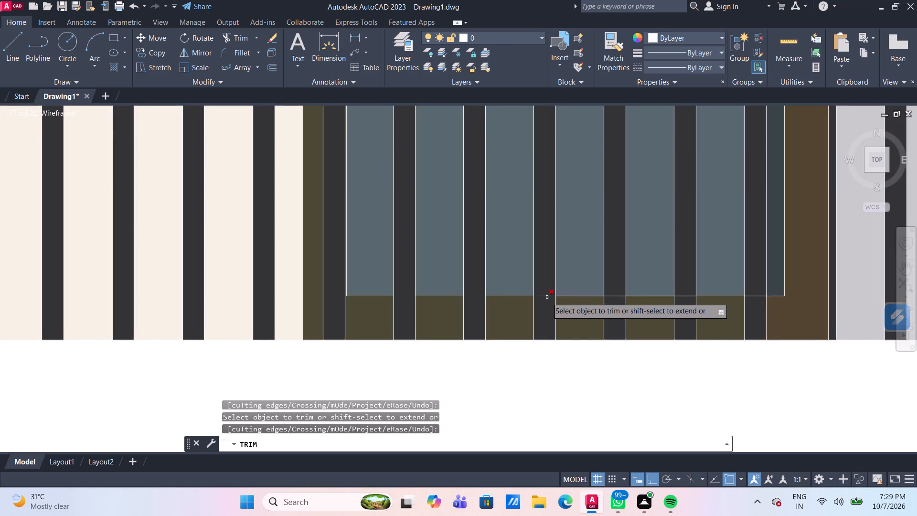
click(547, 297)
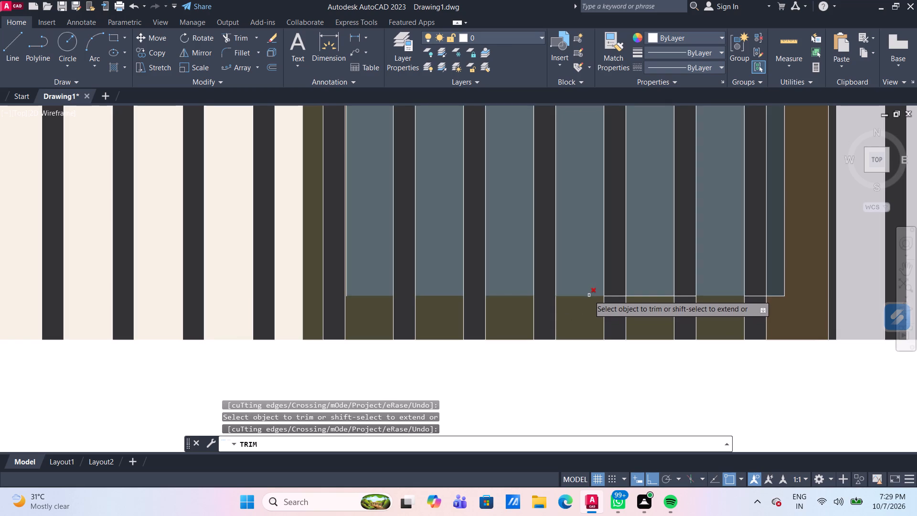
click(589, 296)
click(613, 296)
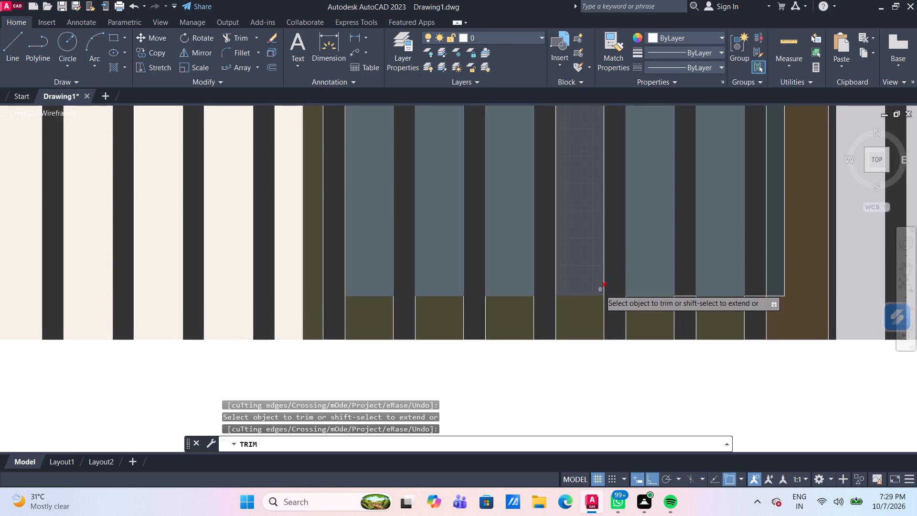
click(651, 296)
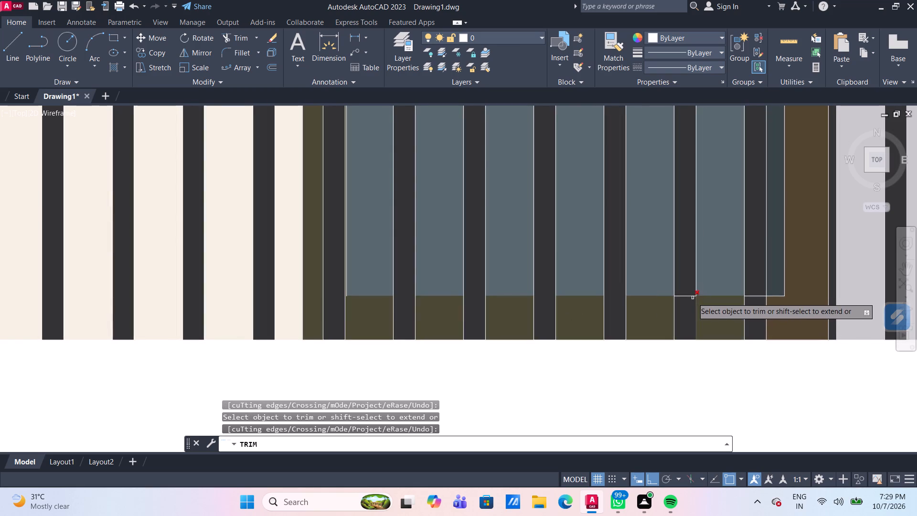
click(691, 297)
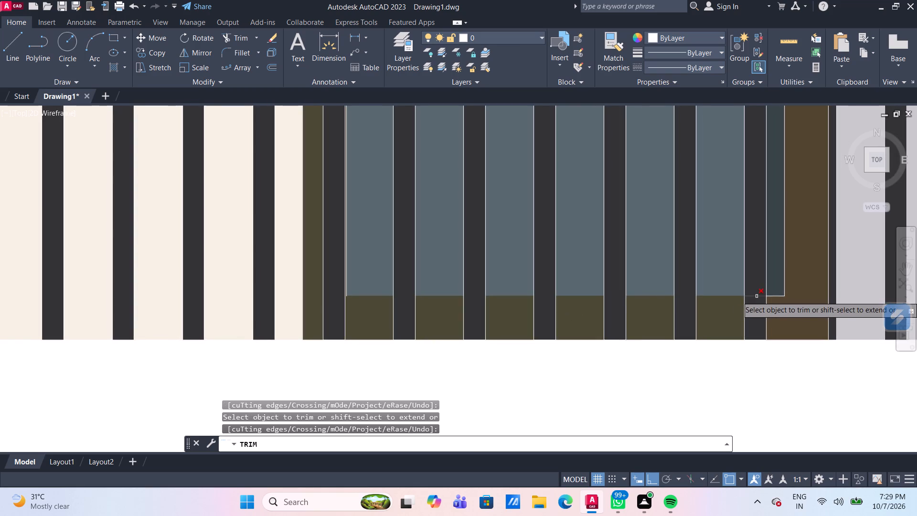
click(757, 296)
Trim the second window's vertical glass edge line below the handrail, beside the olive frame and first baluster.
scroll(749, 294, down, 3)
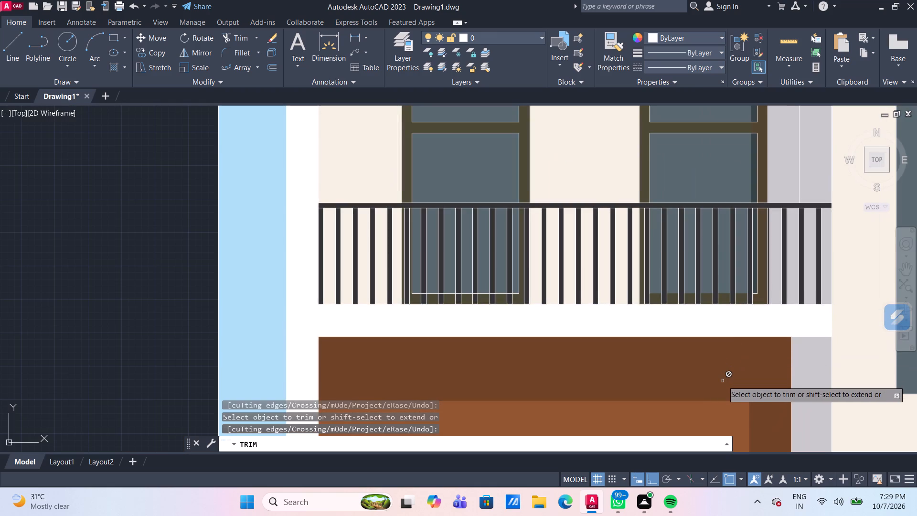
scroll(795, 293, up, 3)
scroll(691, 304, up, 2)
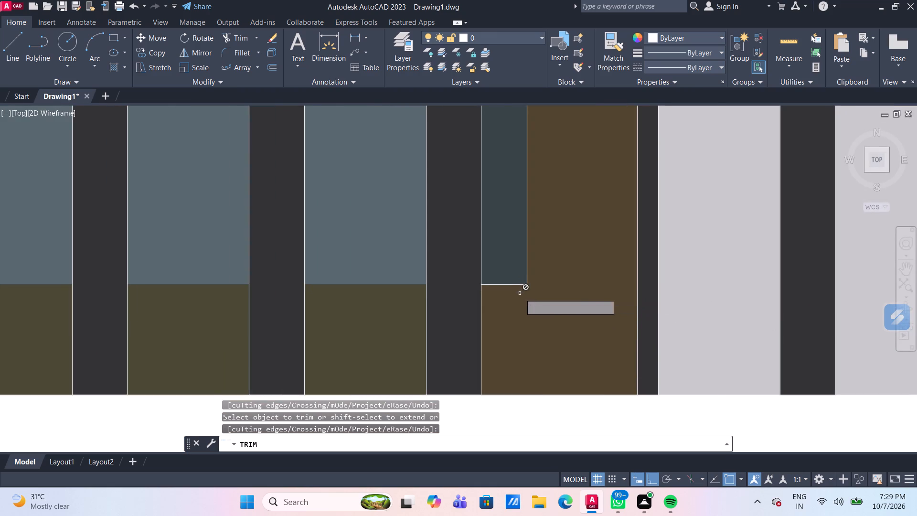
scroll(522, 294, down, 3)
scroll(555, 321, down, 3)
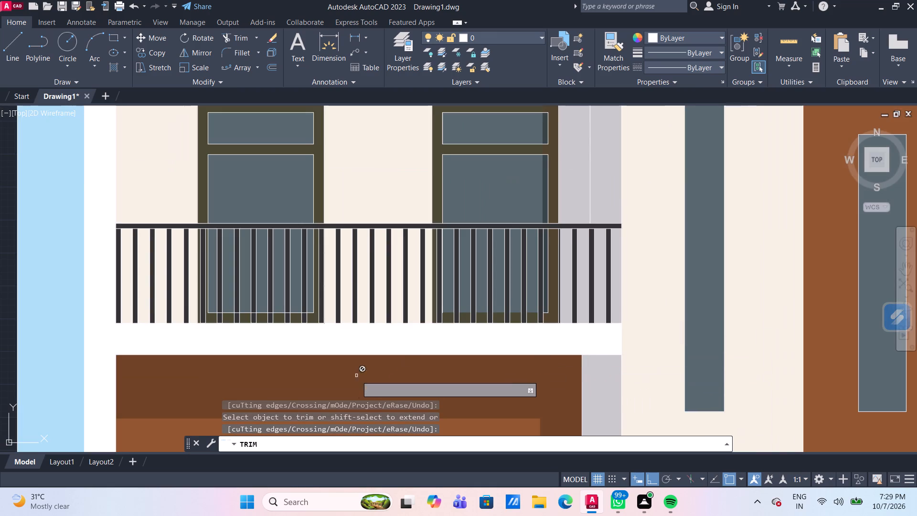
scroll(437, 312, up, 2)
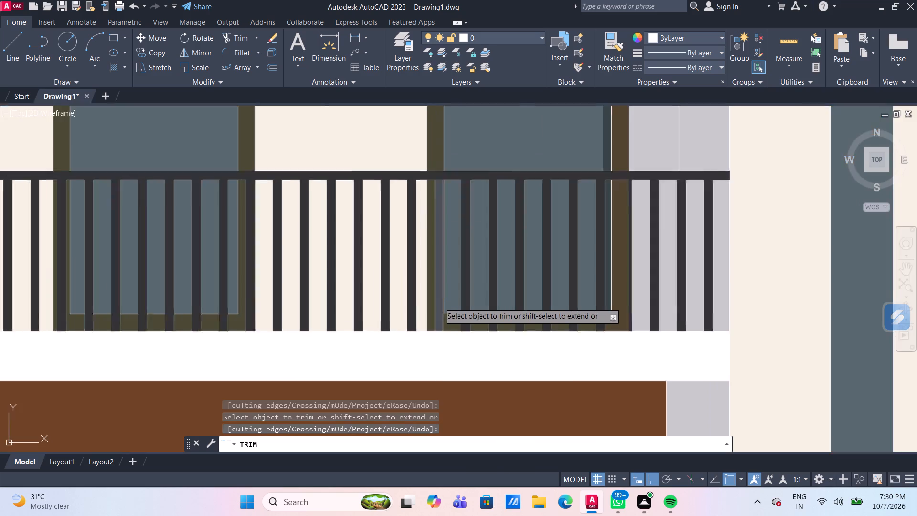
scroll(447, 282, up, 1)
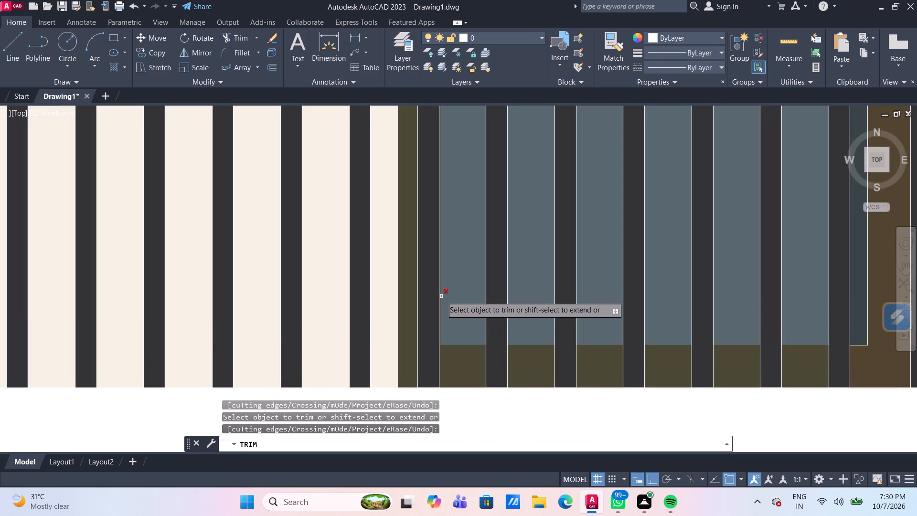
click(441, 296)
scroll(441, 296, down, 2)
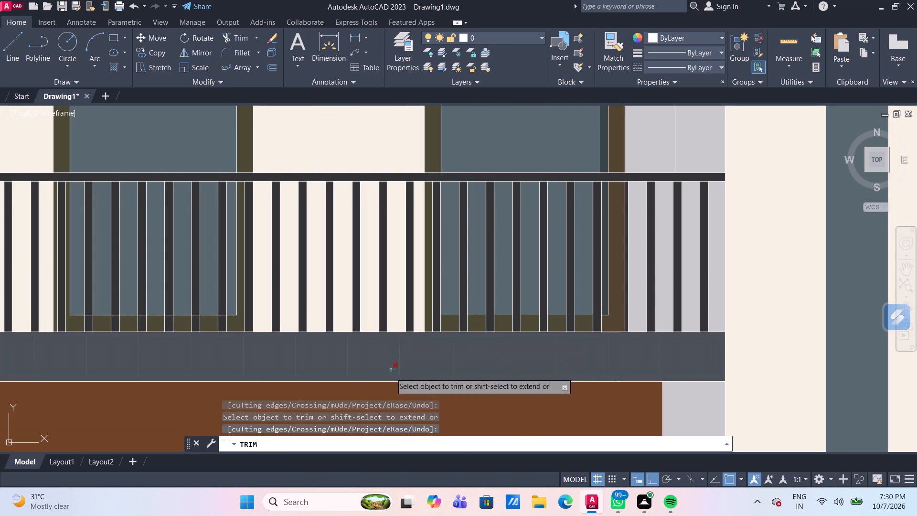
Trim the first window's bottom glass line where it crosses each of the six balusters.
middle_drag(231, 282, 474, 267)
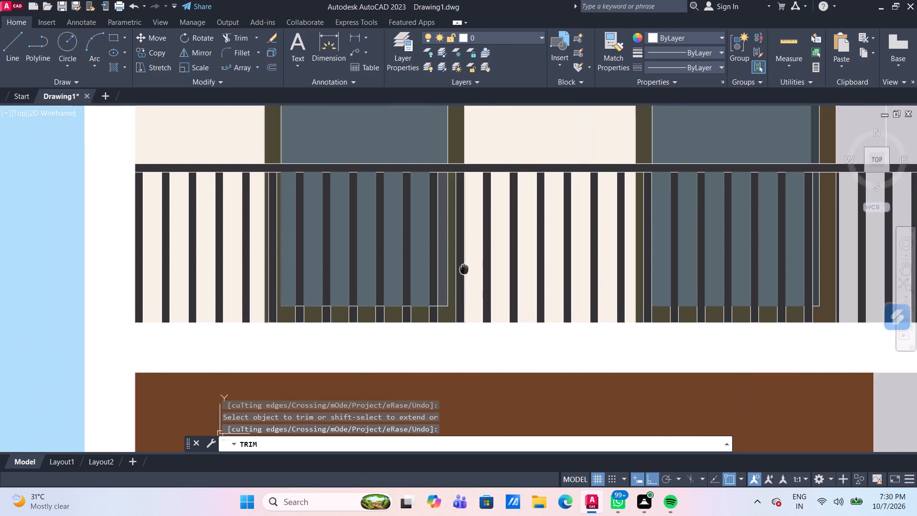
middle_drag(474, 267, 471, 264)
scroll(354, 352, up, 1)
scroll(286, 286, up, 3)
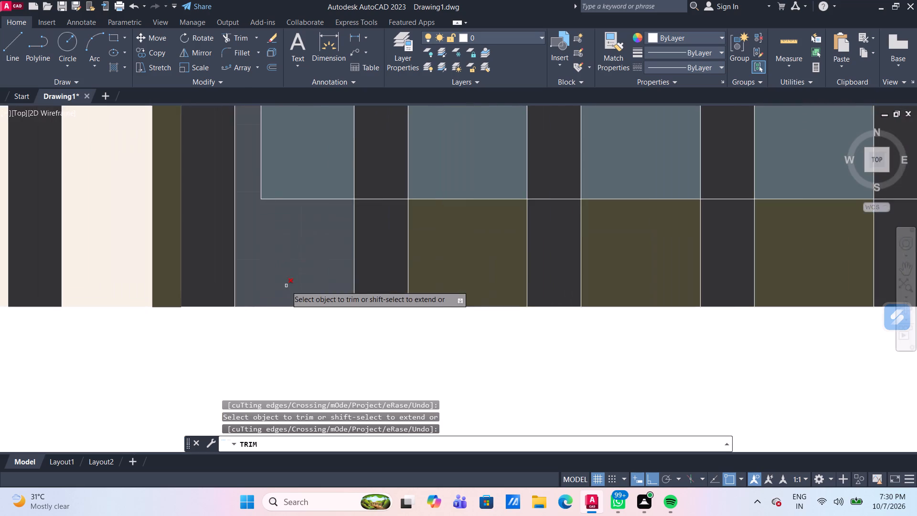
click(381, 200)
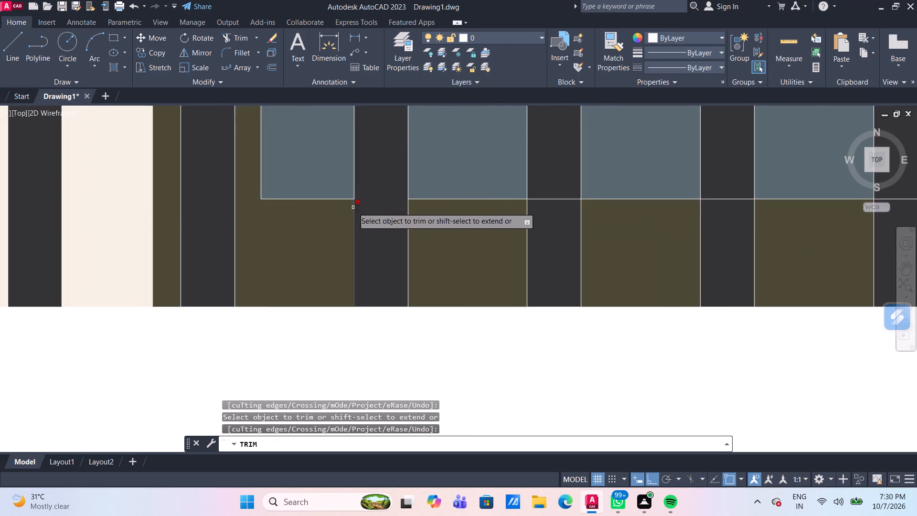
scroll(354, 208, down, 3)
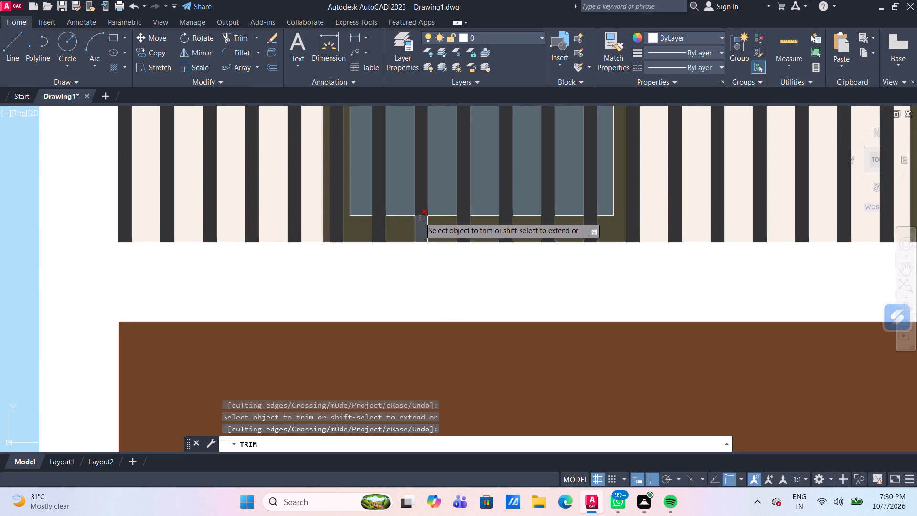
click(420, 216)
middle_drag(472, 226, 373, 244)
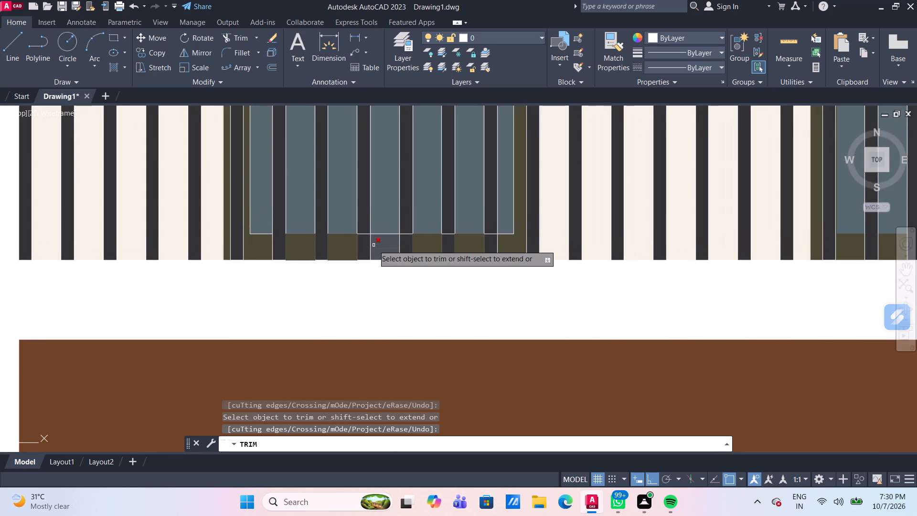
click(363, 235)
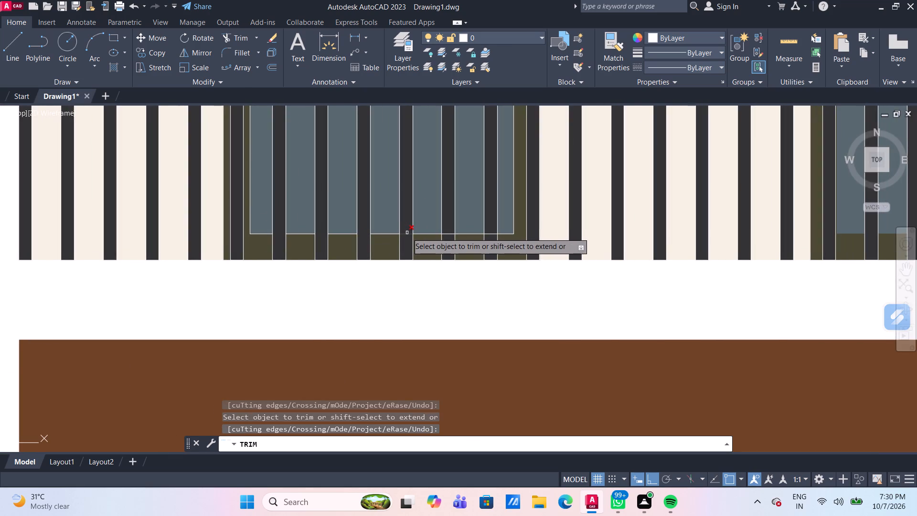
click(407, 233)
click(447, 234)
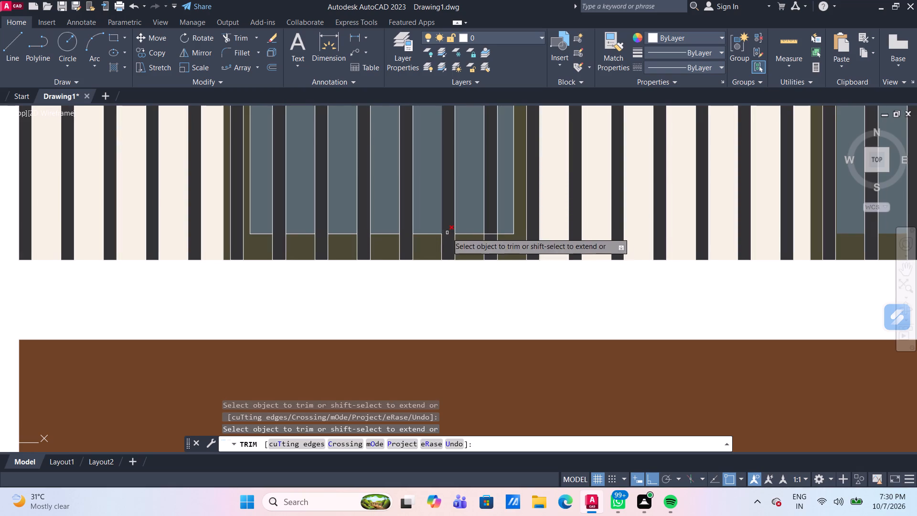
click(492, 235)
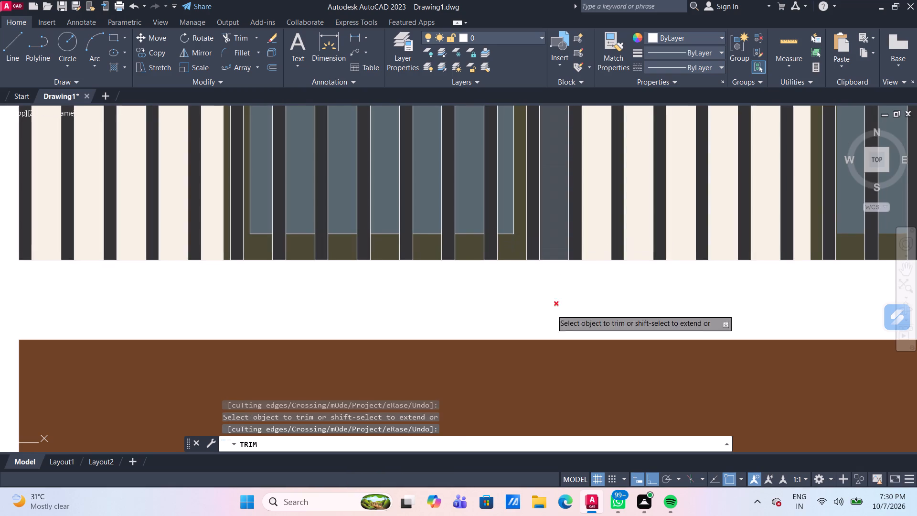
Trim the last piece of the second window's bottom glass line, under the shaded strip beside the brown frame.
scroll(552, 378, down, 4)
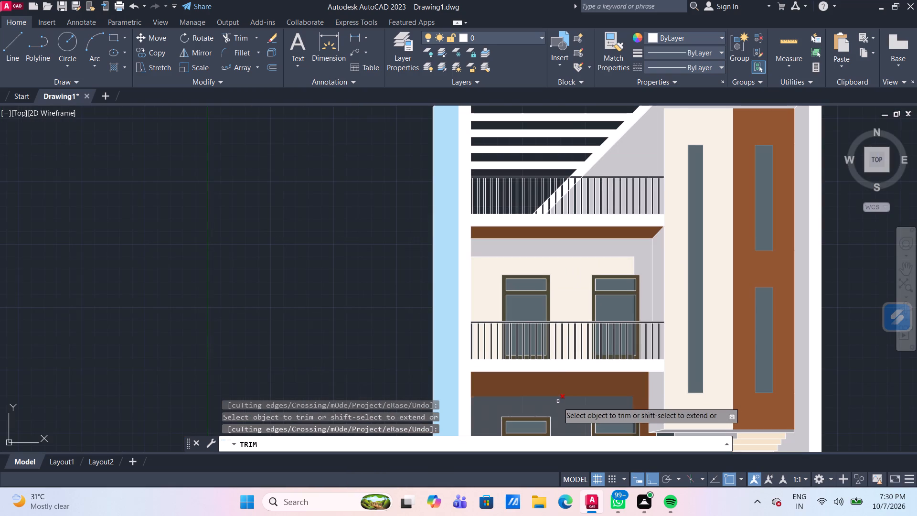
scroll(661, 373, up, 2)
scroll(637, 339, up, 1)
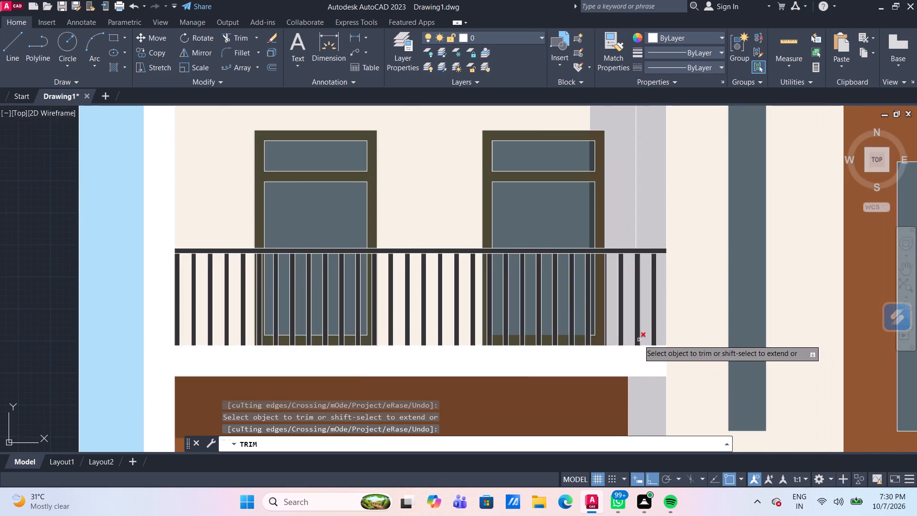
scroll(635, 338, up, 1)
scroll(525, 329, up, 2)
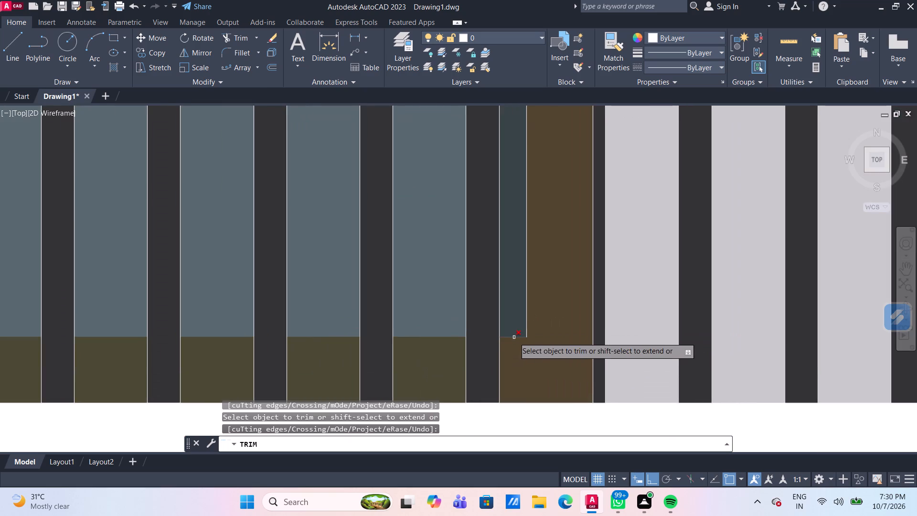
click(514, 337)
scroll(556, 317, down, 3)
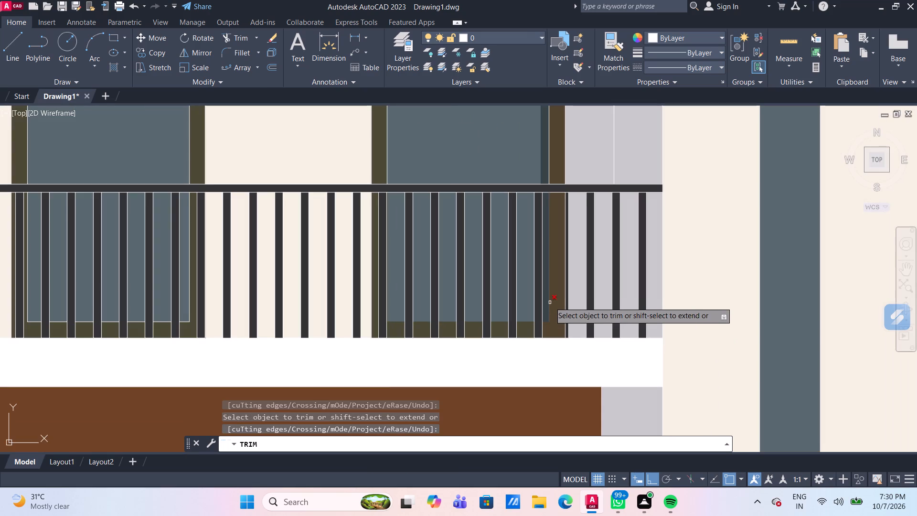
Trim the second window's vertical glass edge line below the handrail, between the shaded glass strip and brown frame.
click(550, 284)
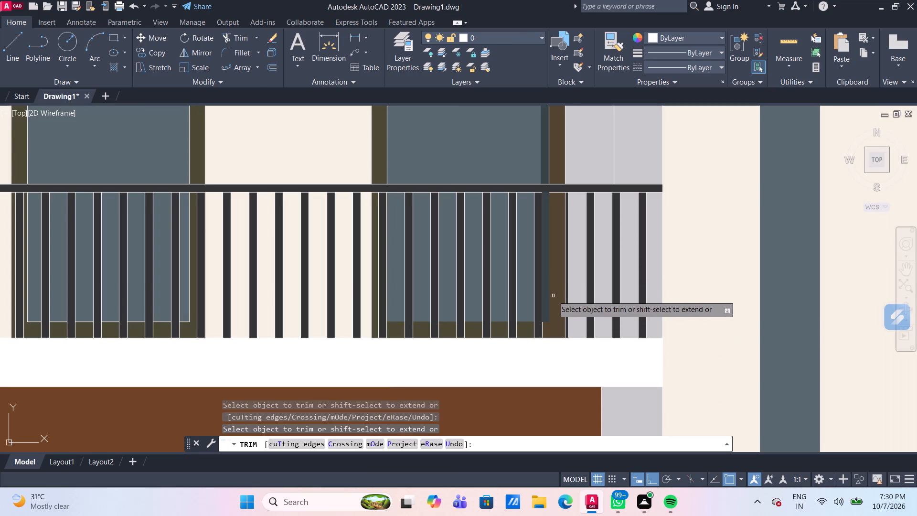
Trim the first window's bottom glass line in every gap between balusters, plus both vertical glass edge lines below the handrail.
scroll(556, 318, down, 2)
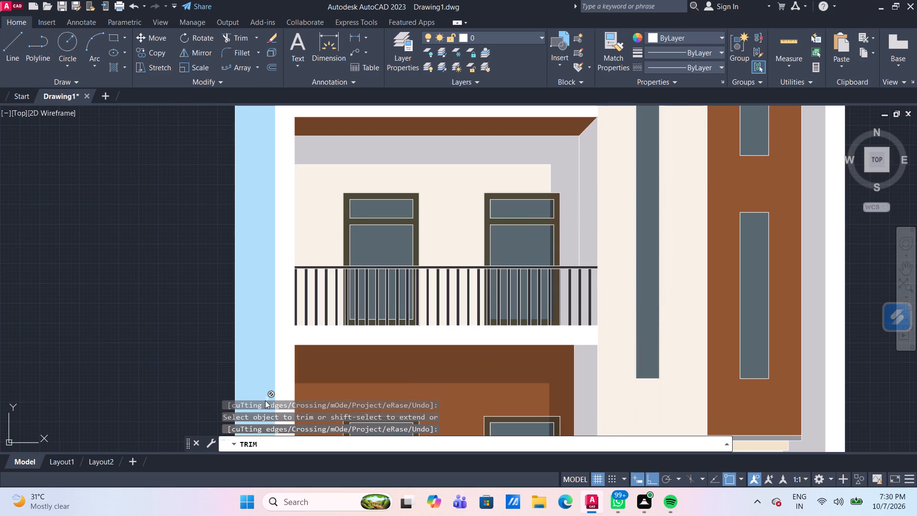
scroll(357, 333, up, 3)
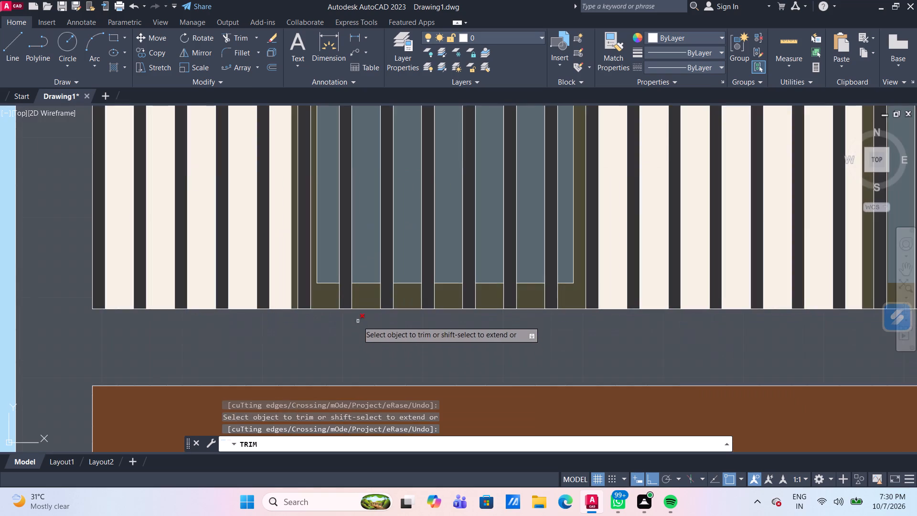
scroll(341, 293, up, 1)
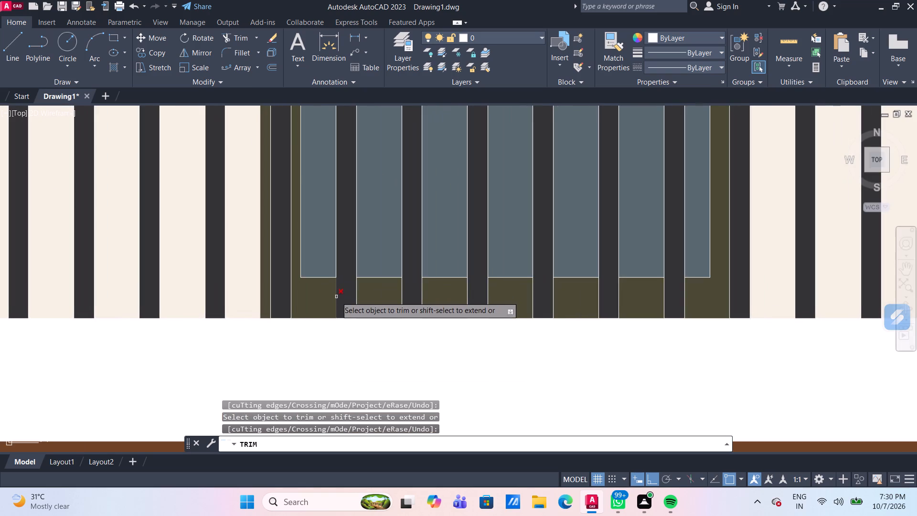
click(322, 277)
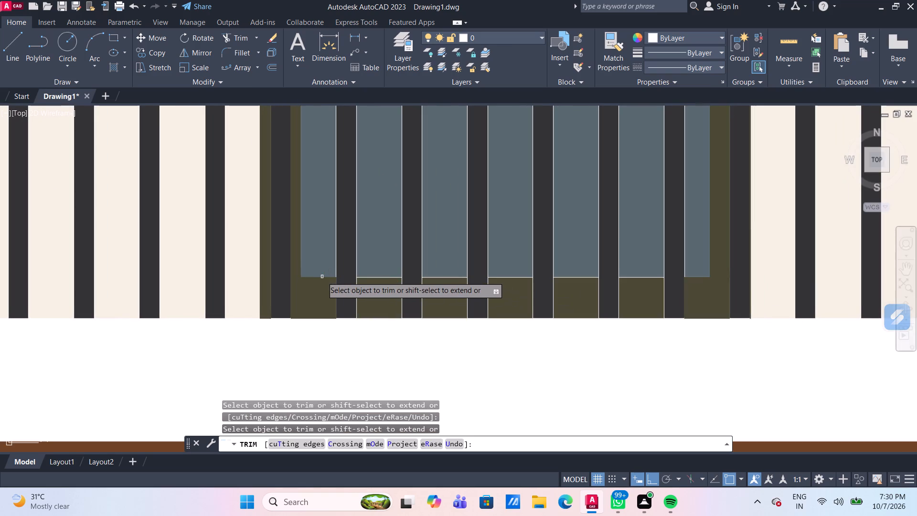
click(300, 255)
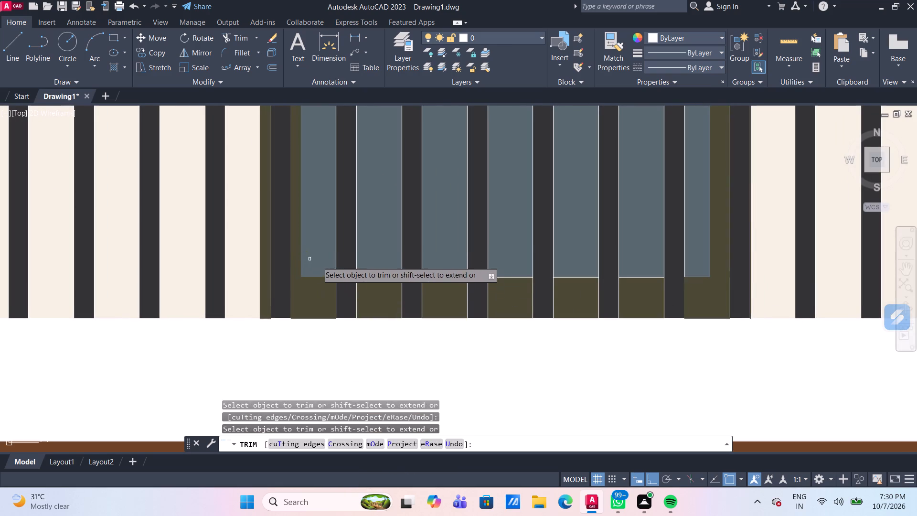
click(384, 278)
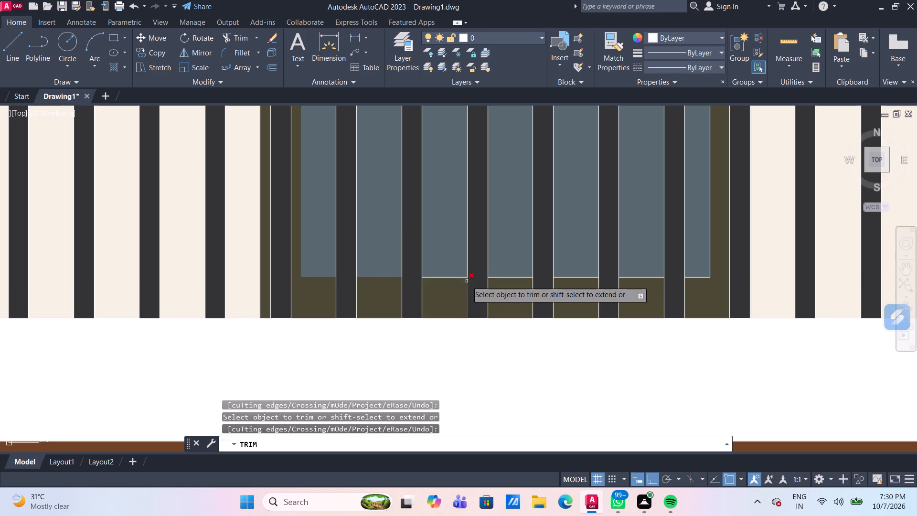
click(463, 278)
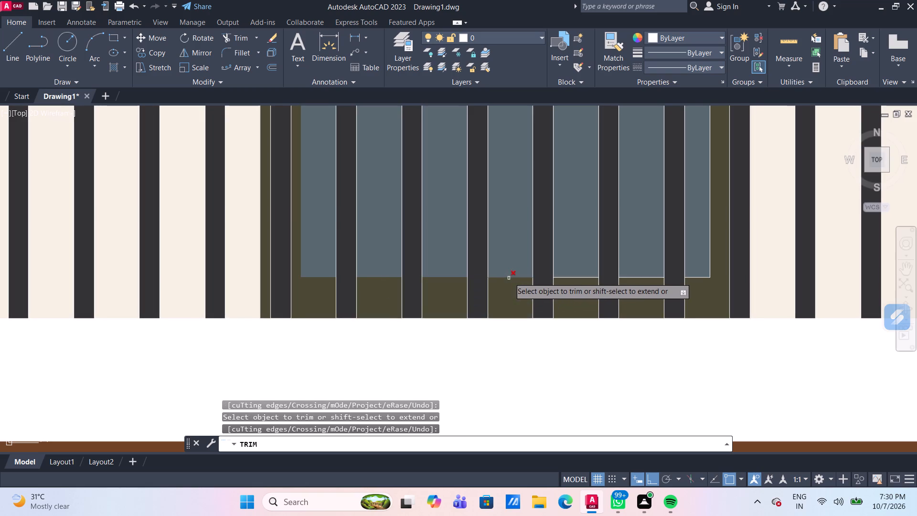
click(509, 278)
click(588, 278)
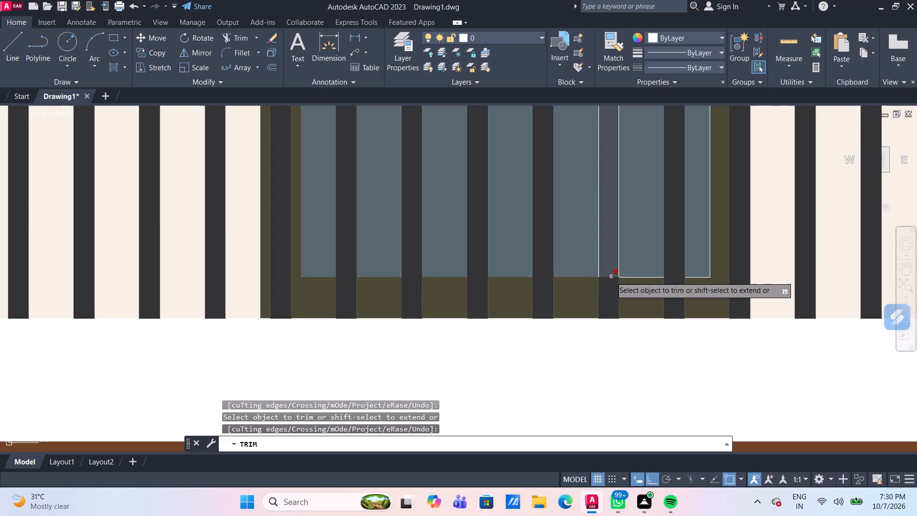
click(636, 278)
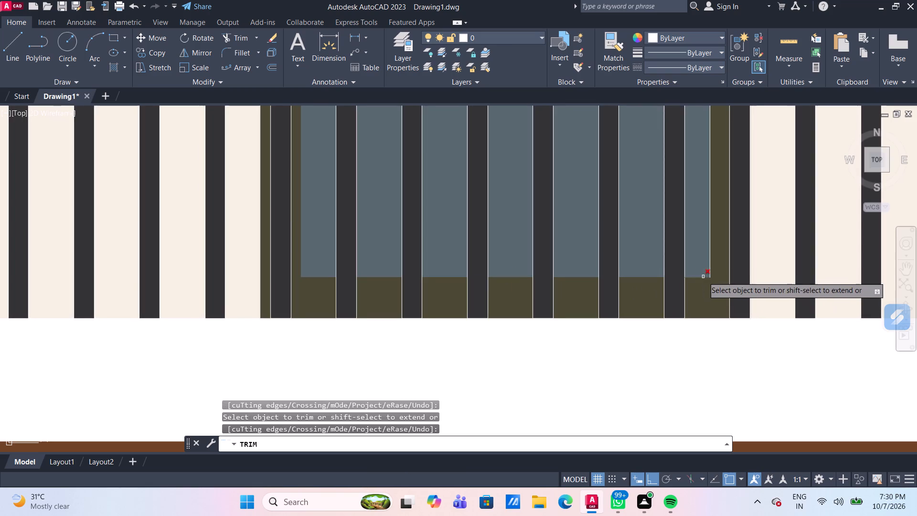
click(703, 277)
click(710, 274)
scroll(710, 276, down, 3)
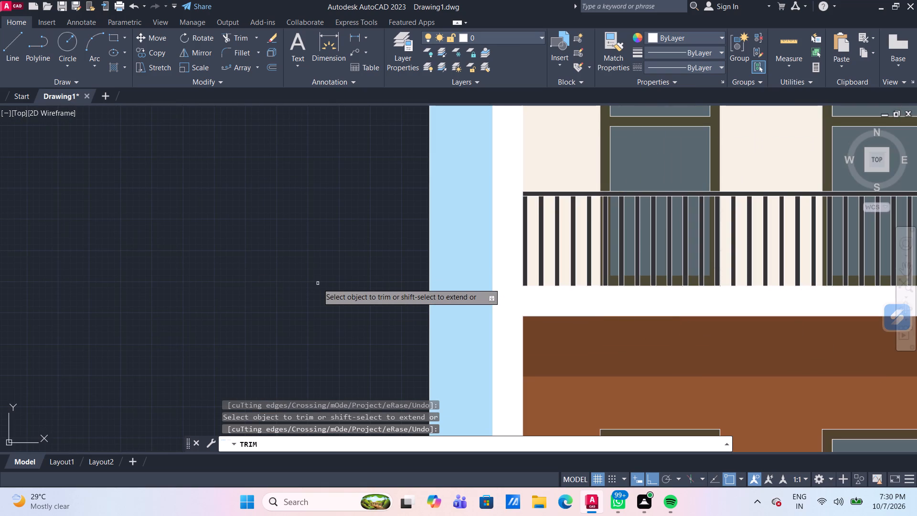
key(Return)
Examine the balcony railing around both windows and the lower railing for leftover outlines or unfilled areas.
scroll(318, 283, down, 1)
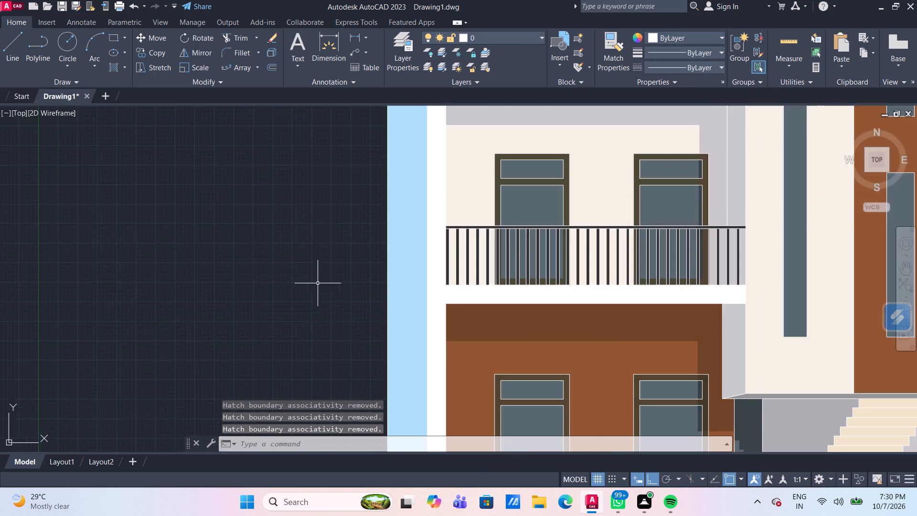
scroll(318, 283, down, 1)
scroll(524, 297, up, 2)
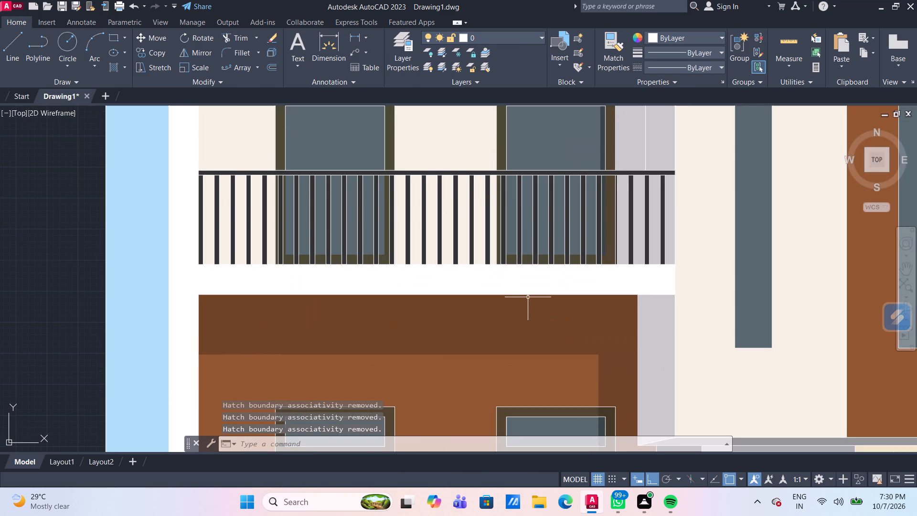
middle_drag(528, 297, 417, 312)
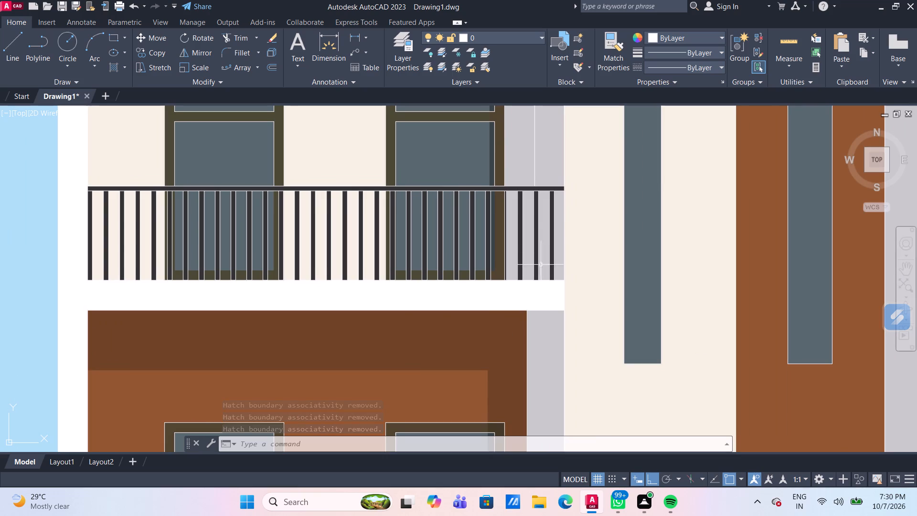
scroll(469, 157, up, 2)
scroll(545, 291, up, 2)
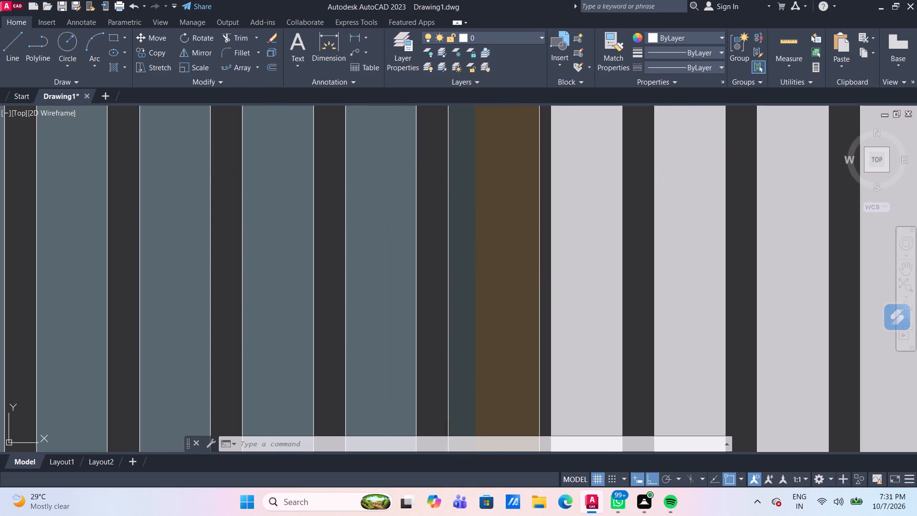
scroll(560, 271, down, 2)
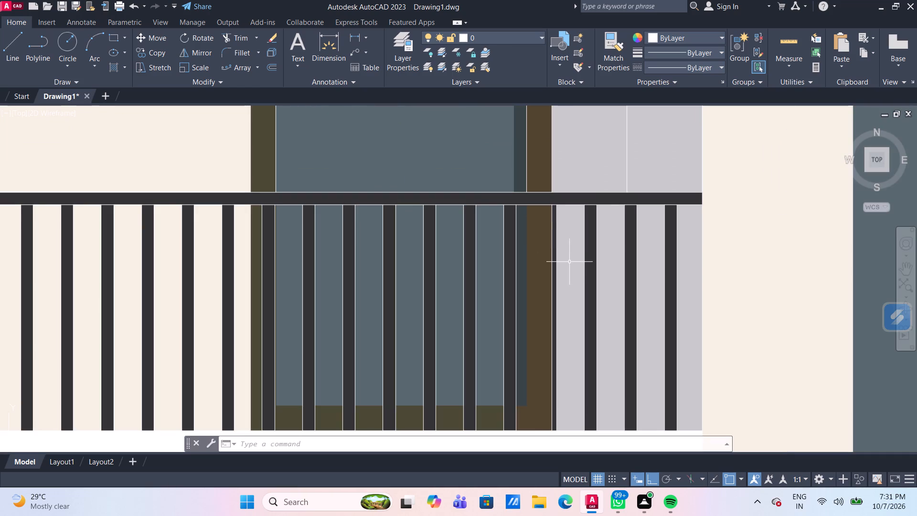
scroll(562, 230, up, 2)
middle_drag(556, 215, 510, 300)
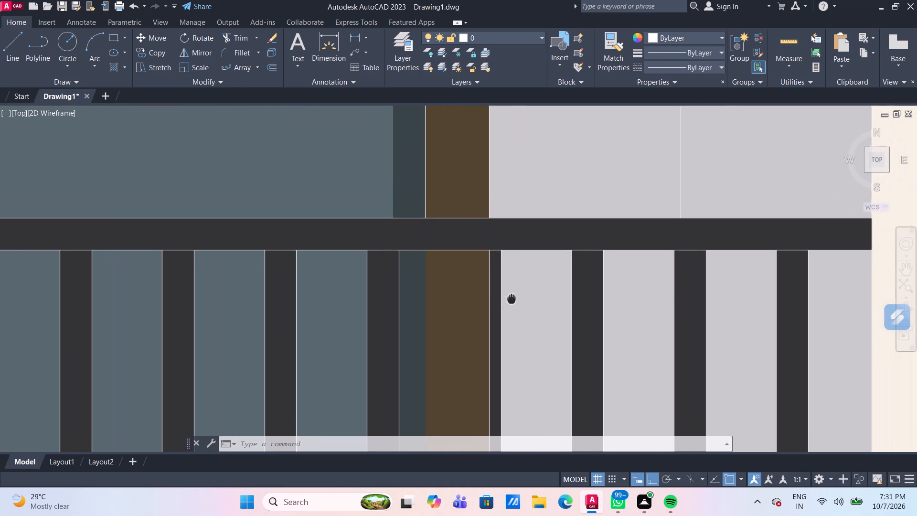
middle_drag(510, 300, 509, 300)
scroll(499, 251, up, 2)
scroll(499, 247, down, 4)
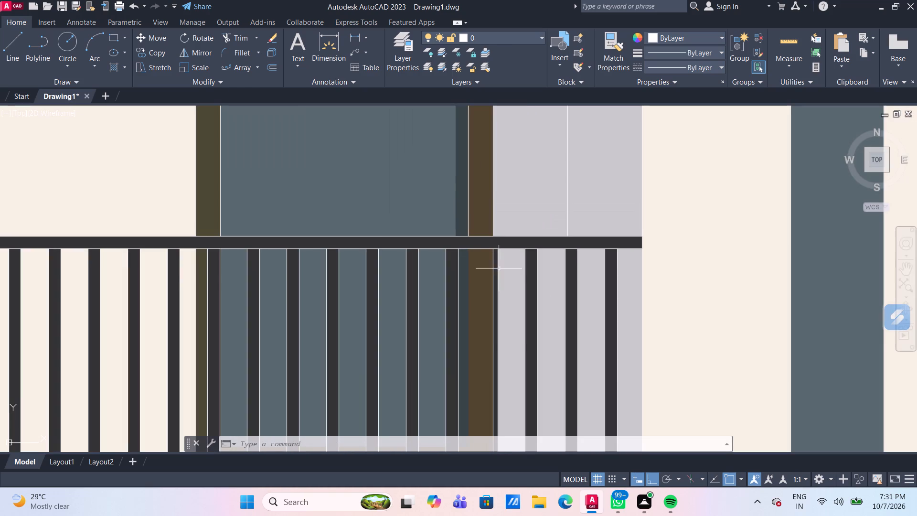
scroll(468, 310, up, 1)
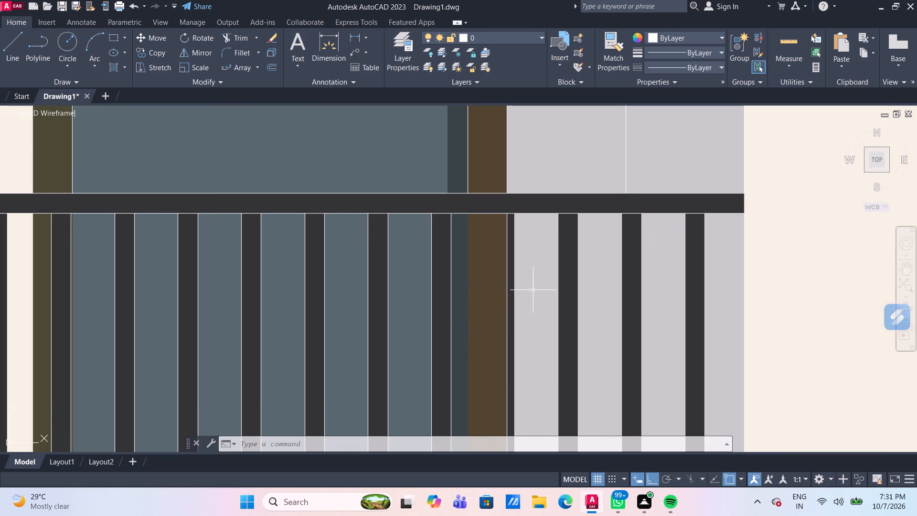
scroll(515, 270, up, 3)
scroll(513, 263, down, 5)
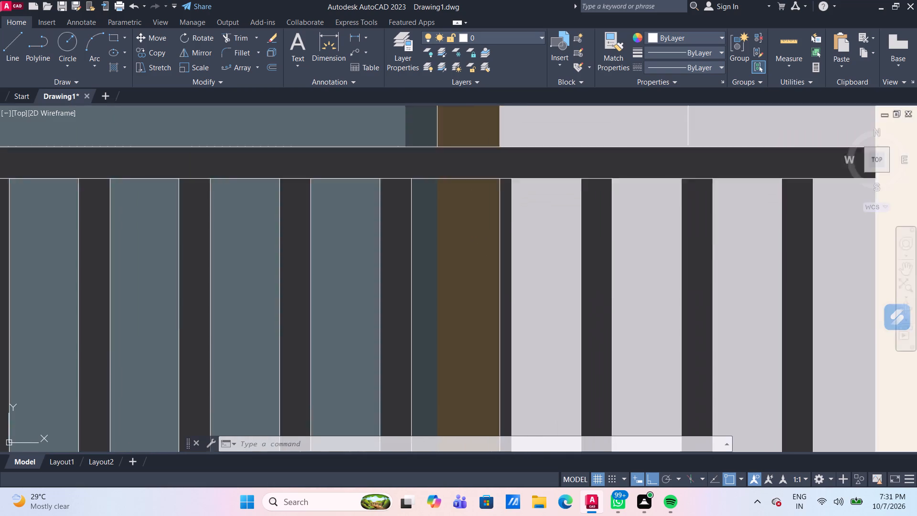
scroll(513, 263, down, 5)
scroll(519, 335, up, 1)
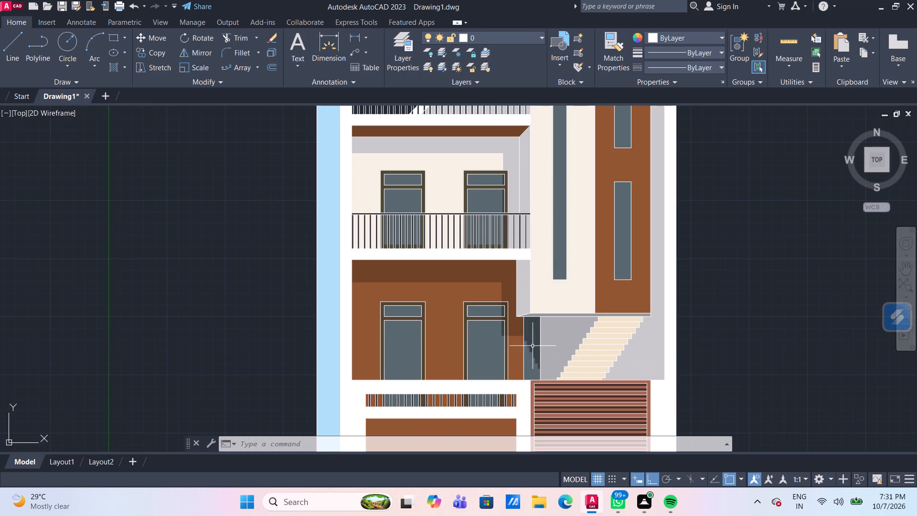
scroll(397, 217, up, 4)
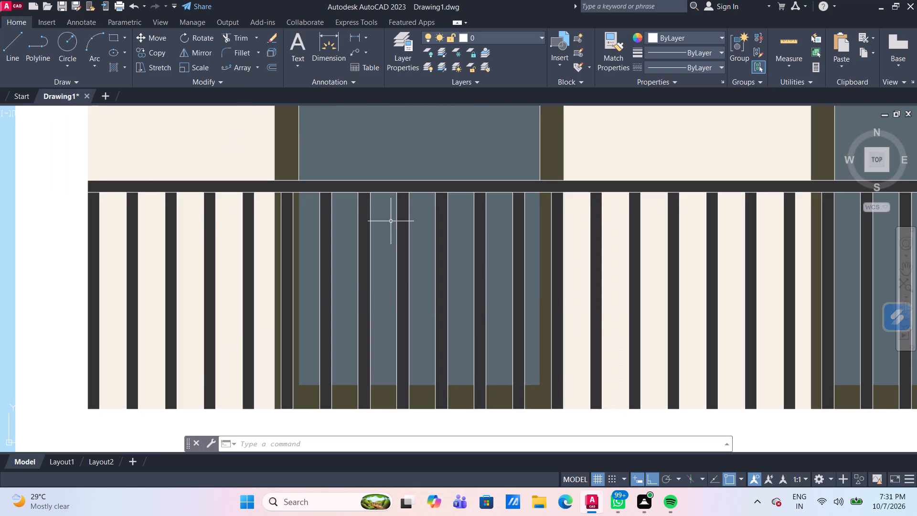
scroll(391, 221, down, 5)
scroll(441, 411, up, 3)
scroll(444, 379, down, 2)
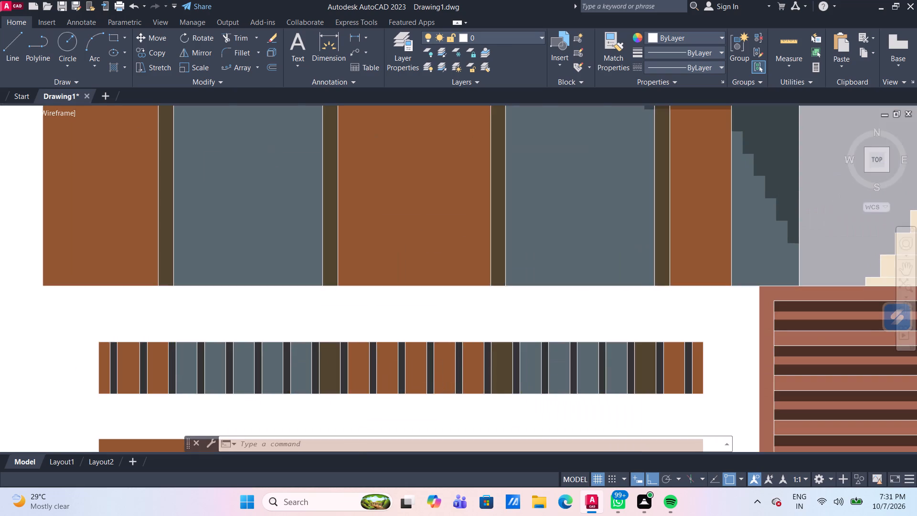
Start a solid hatch in colour 50,51,52 on the top railing and fill the handrail segment left of the white diagonal beam.
scroll(444, 379, down, 2)
scroll(454, 184, up, 4)
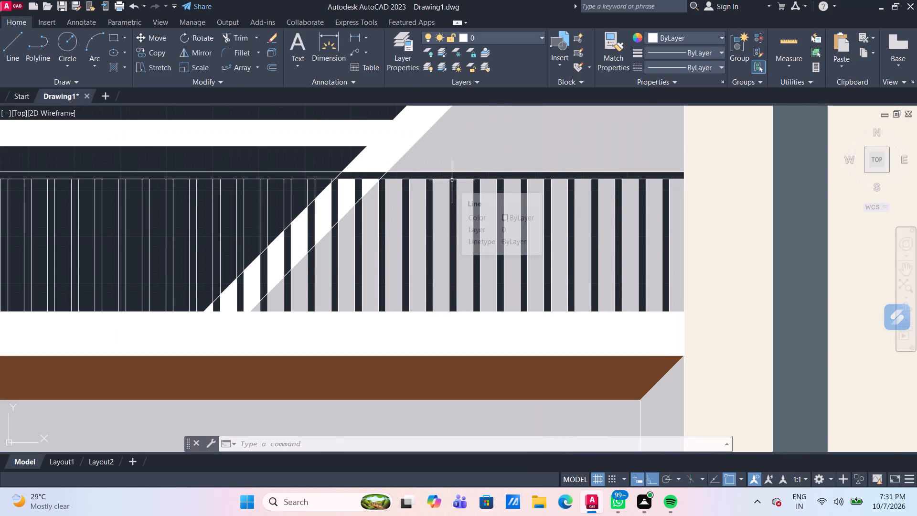
scroll(452, 180, down, 1)
middle_drag(224, 200, 285, 210)
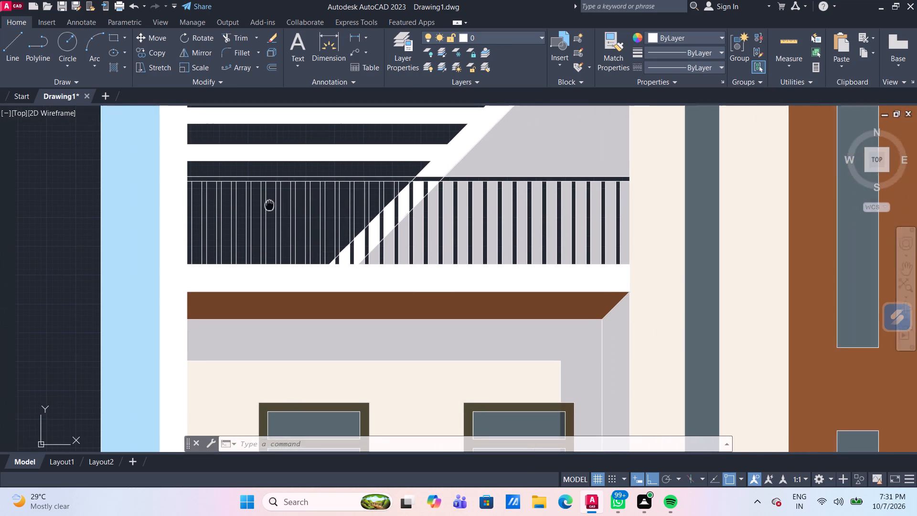
middle_drag(285, 210, 240, 227)
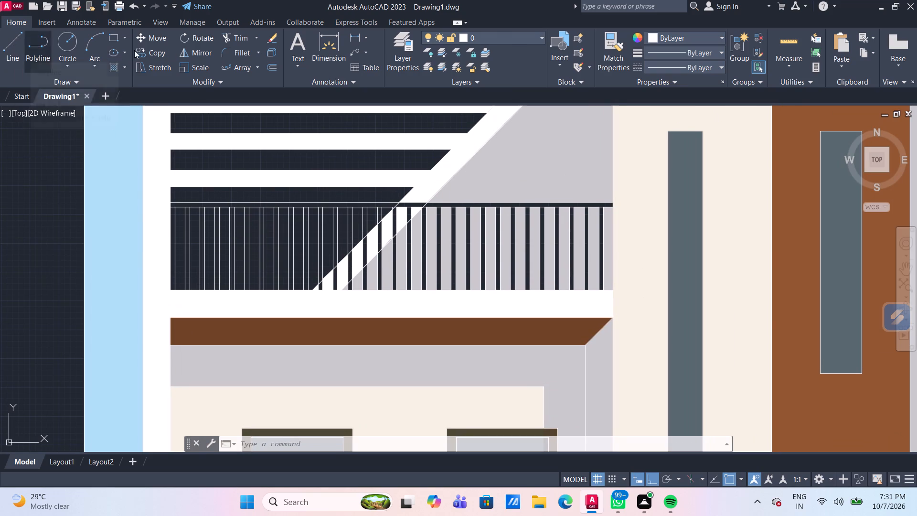
click(112, 69)
scroll(247, 204, up, 2)
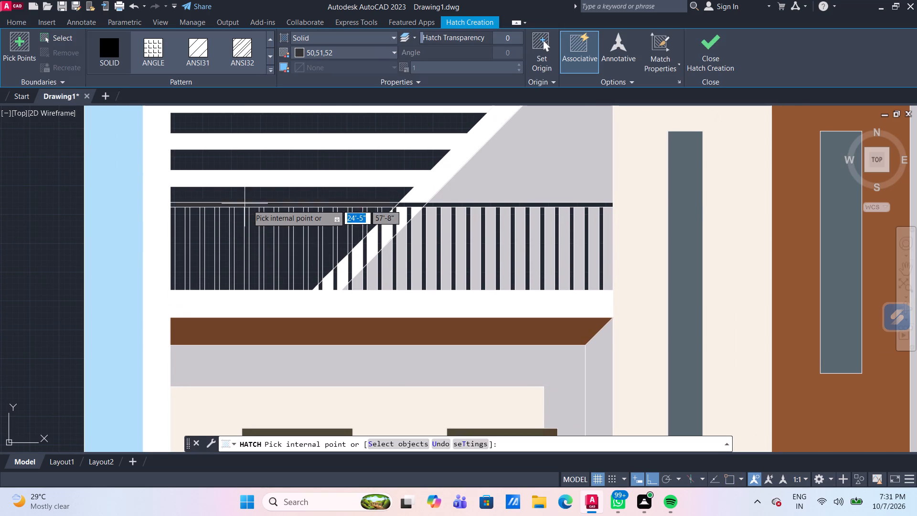
click(251, 206)
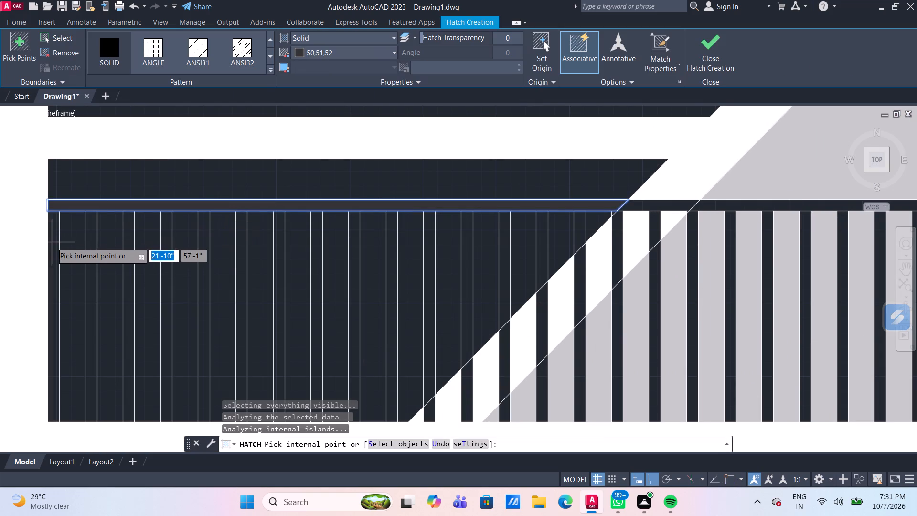
Fill the first eleven balusters from the top railing's left end with the dark grey solid hatch.
click(53, 242)
click(90, 248)
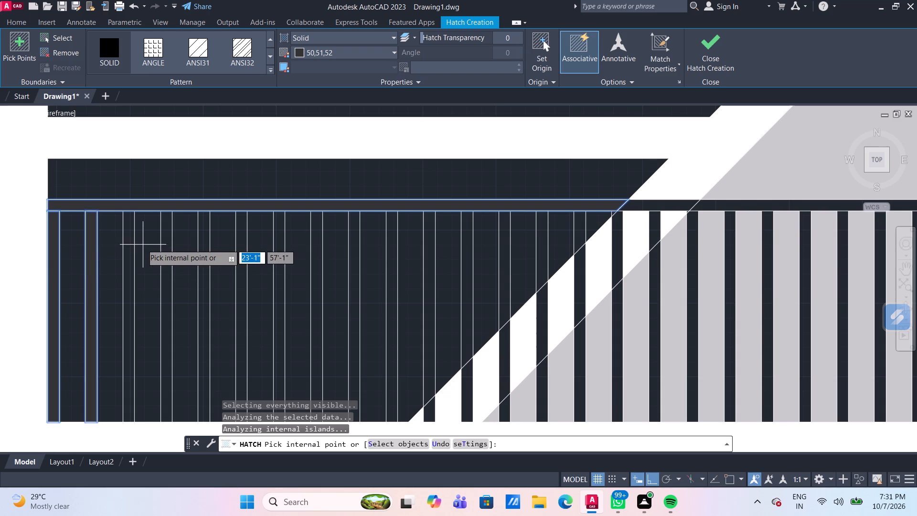
click(130, 244)
click(166, 260)
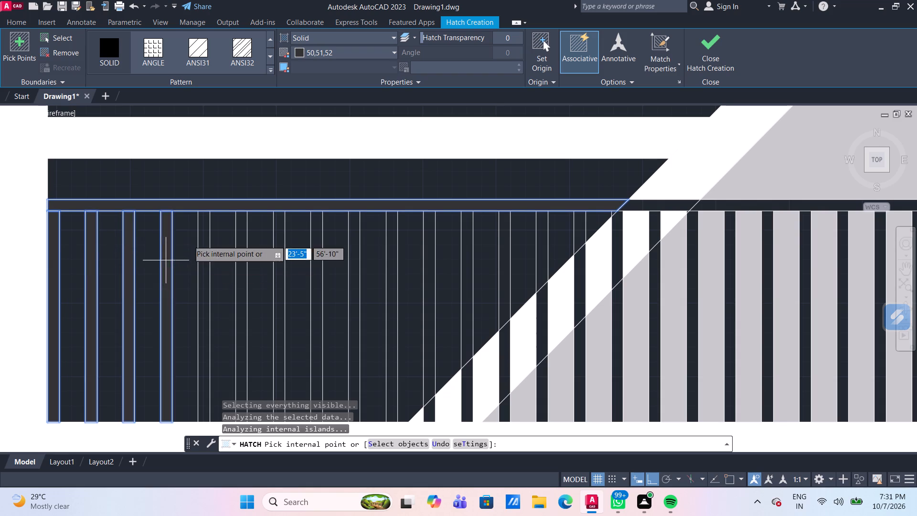
click(203, 239)
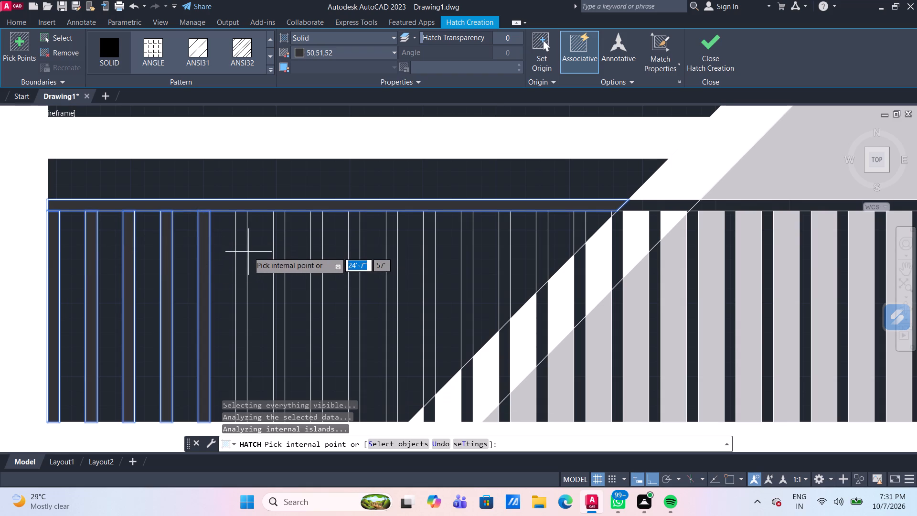
click(242, 250)
click(281, 263)
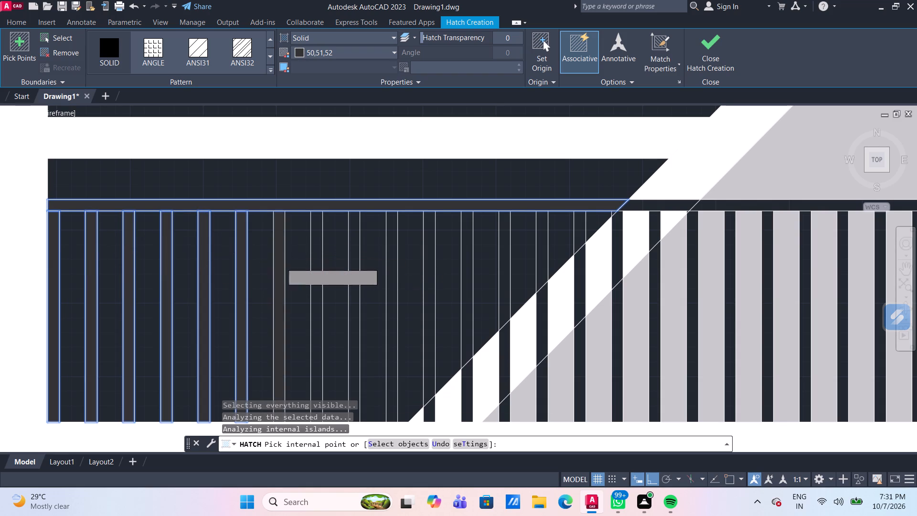
click(315, 259)
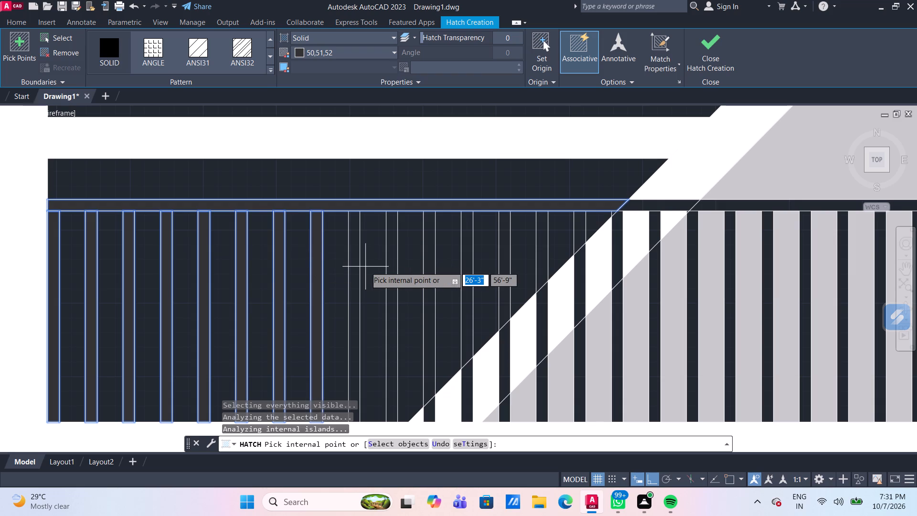
click(355, 262)
click(389, 266)
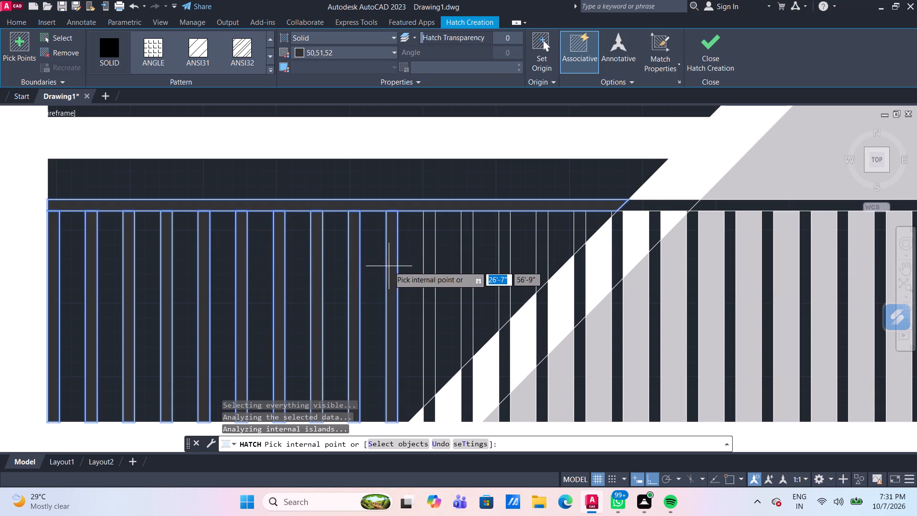
click(427, 289)
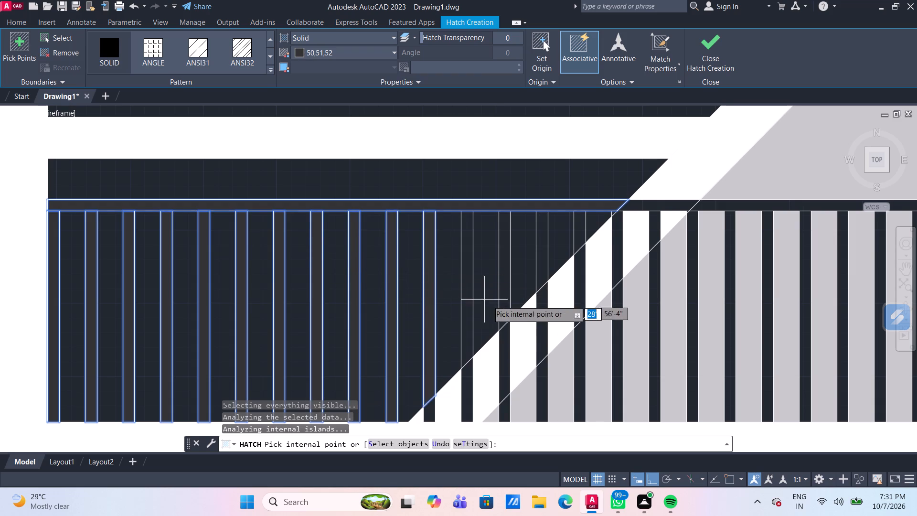
Fill the five remaining baluster pieces above the white diagonal beam, including the tiny corner piece under the handrail.
middle_drag(486, 299, 423, 232)
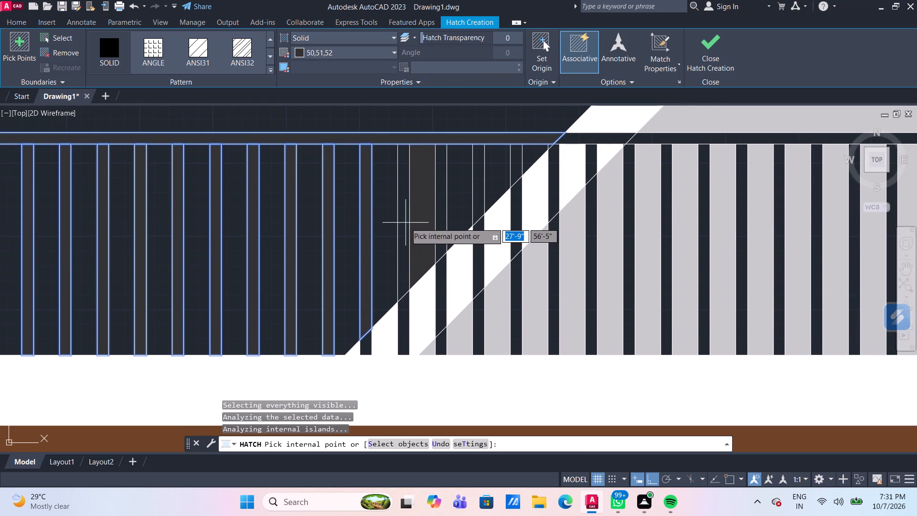
click(405, 223)
click(441, 209)
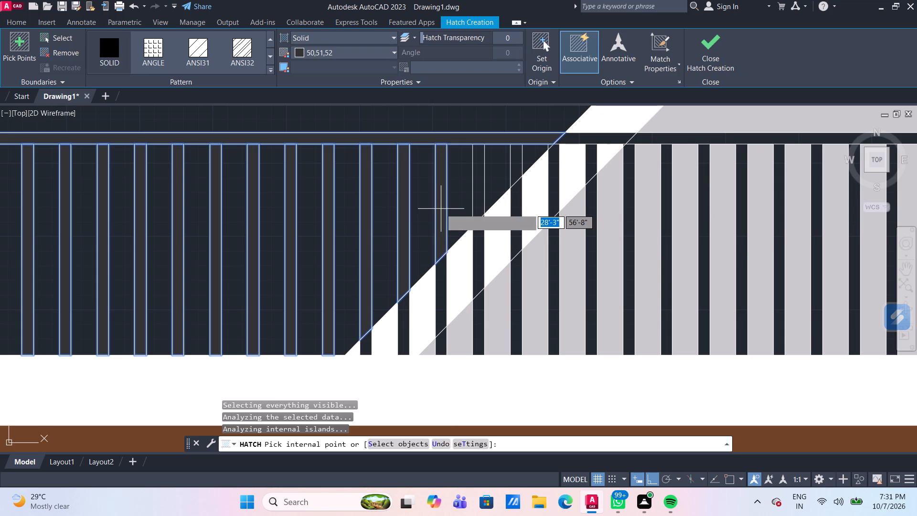
click(477, 192)
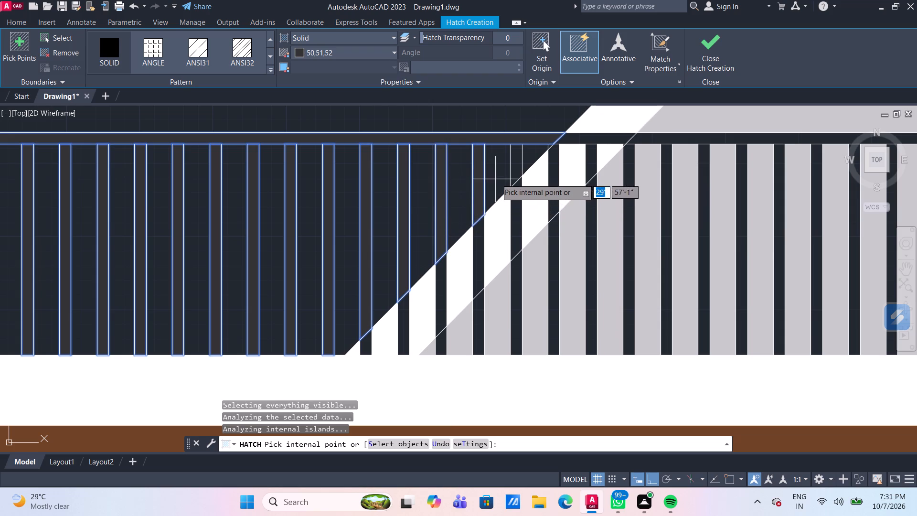
click(516, 172)
scroll(579, 139, up, 2)
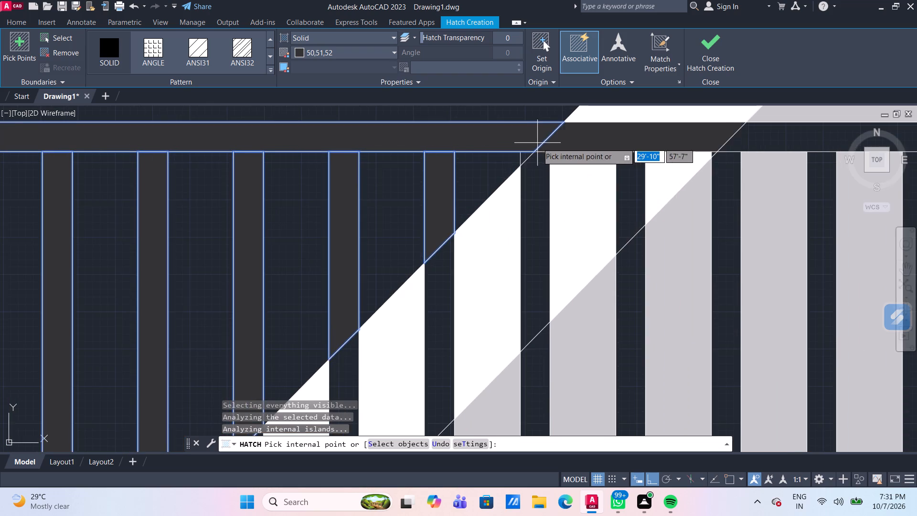
scroll(524, 150, up, 2)
click(520, 168)
scroll(520, 168, down, 3)
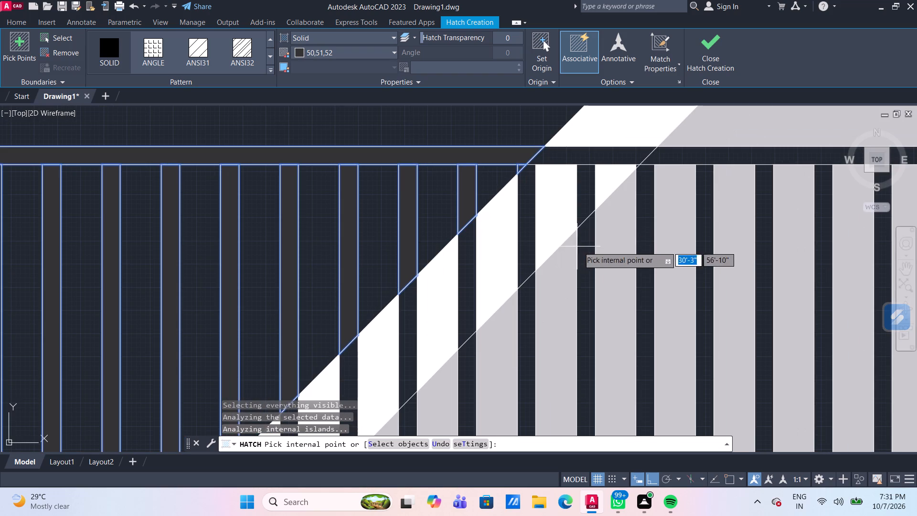
Fill the handrail segment crossing the white diagonal beam and the segment over the light grey wall.
click(606, 155)
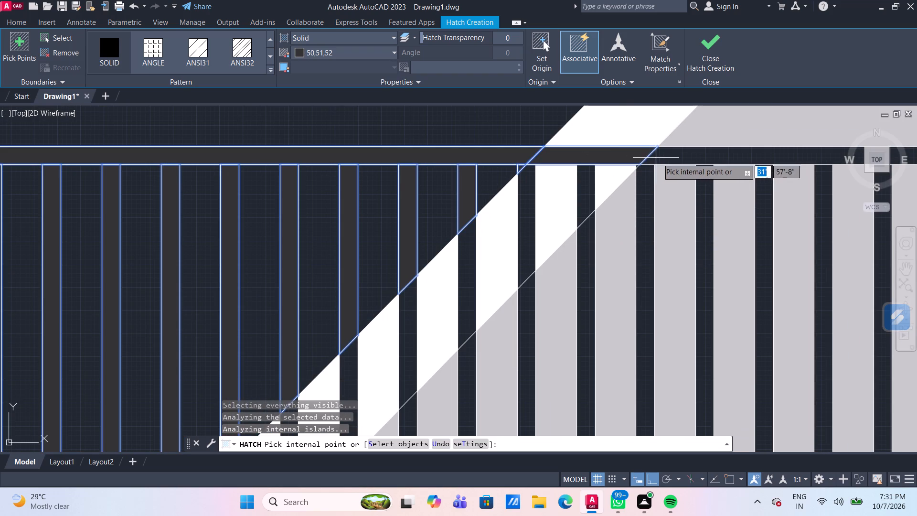
click(662, 159)
Fill the five balusters nearest the top railing's right end, over the light grey wall, with the same hatch.
scroll(651, 181, down, 3)
middle_drag(668, 250, 497, 223)
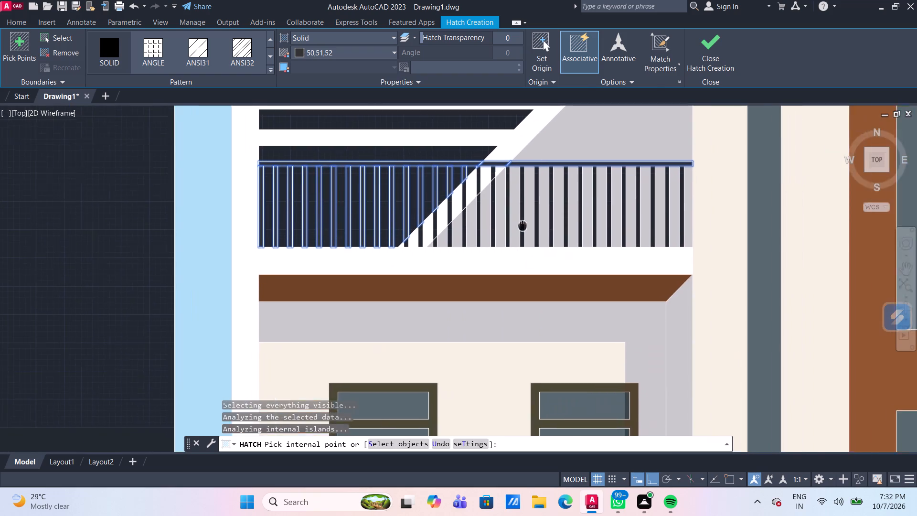
middle_drag(497, 223, 448, 227)
scroll(605, 192, up, 3)
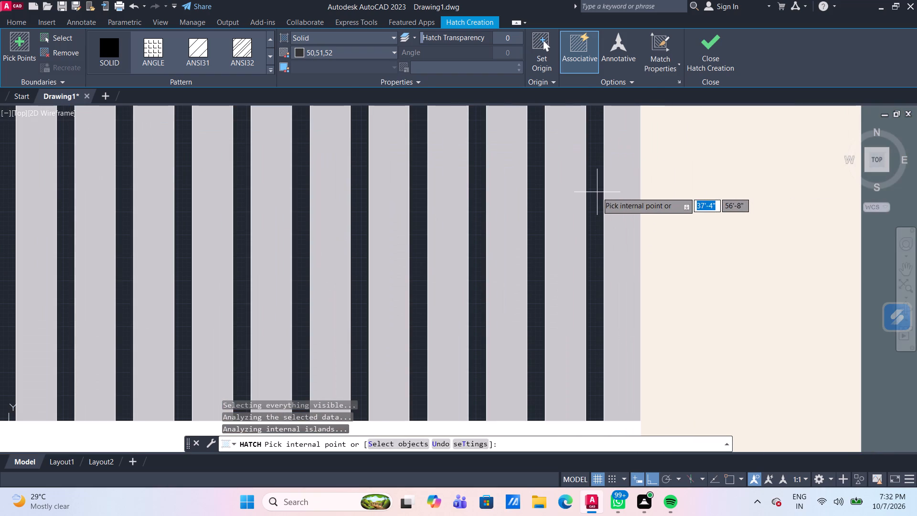
click(597, 192)
click(539, 201)
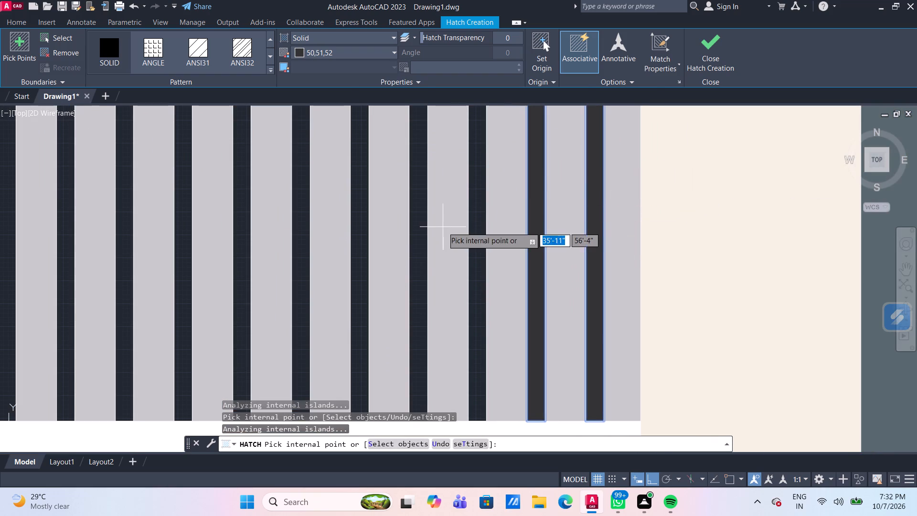
click(479, 237)
click(420, 233)
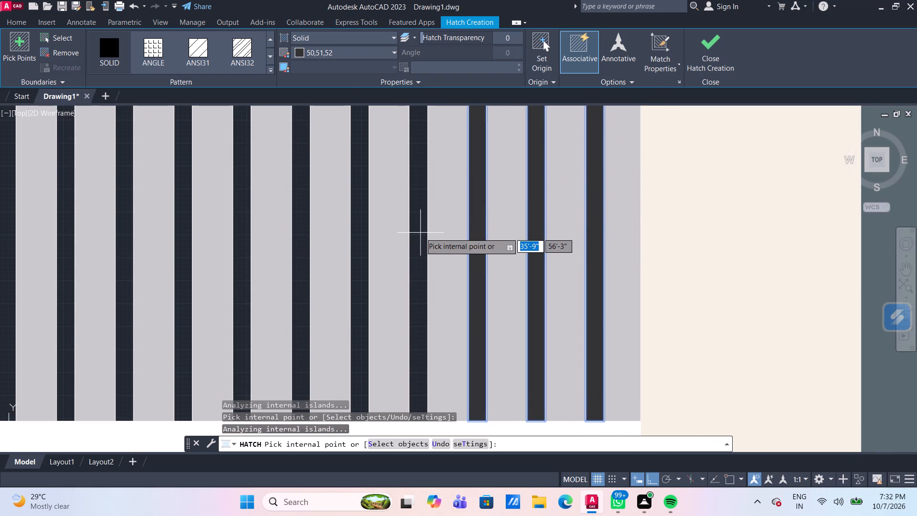
click(364, 229)
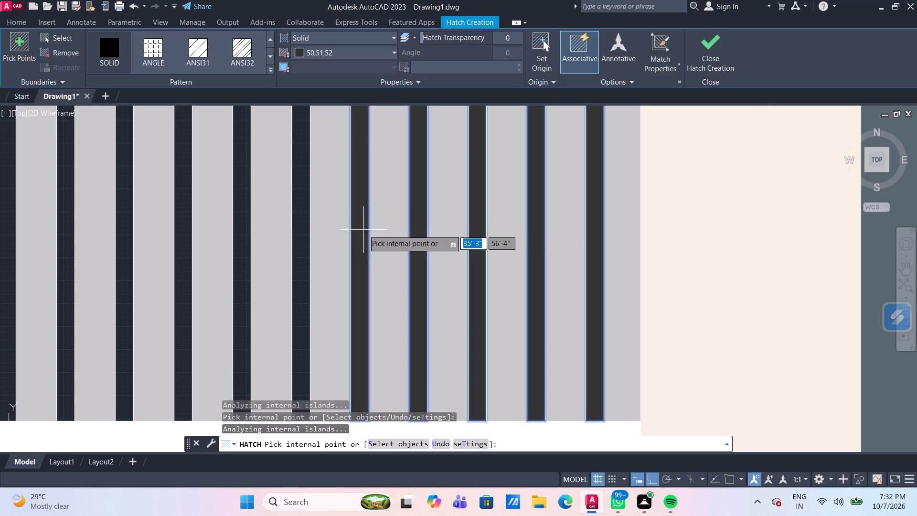
Fill three more balusters over the light grey wall, continuing leftwards from the five at the railing's right end.
scroll(364, 231, down, 2)
middle_drag(370, 234, 535, 235)
scroll(489, 236, up, 1)
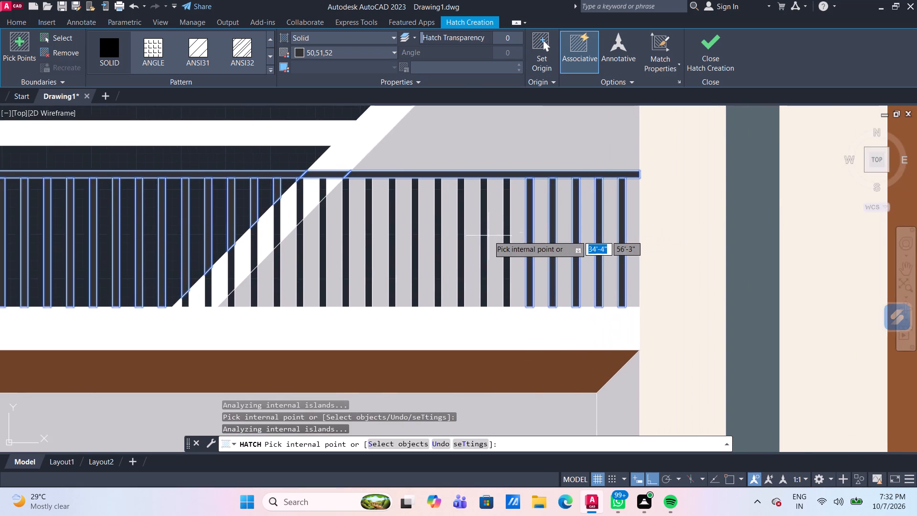
scroll(489, 236, up, 1)
click(531, 241)
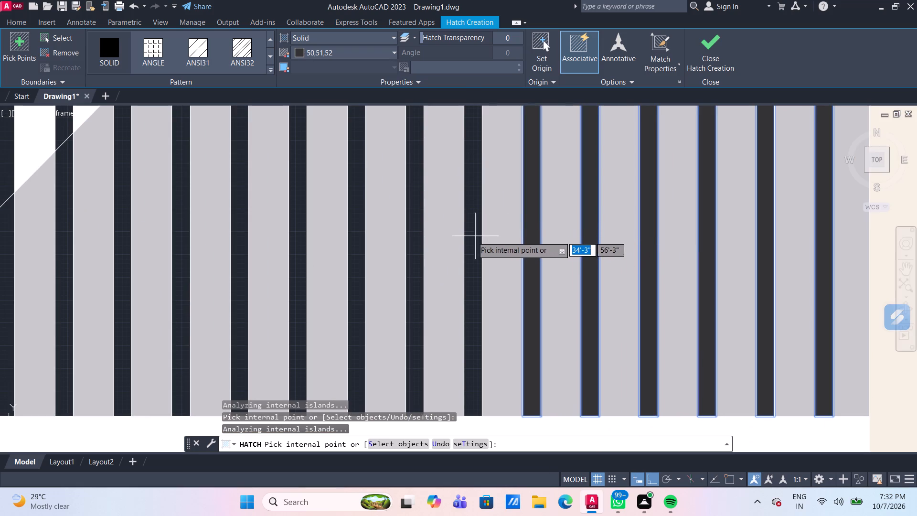
click(470, 236)
click(414, 239)
Fill the next seven balusters over the light grey wall, working left up to those cut by the diagonal beam's lower edge.
scroll(414, 239, down, 2)
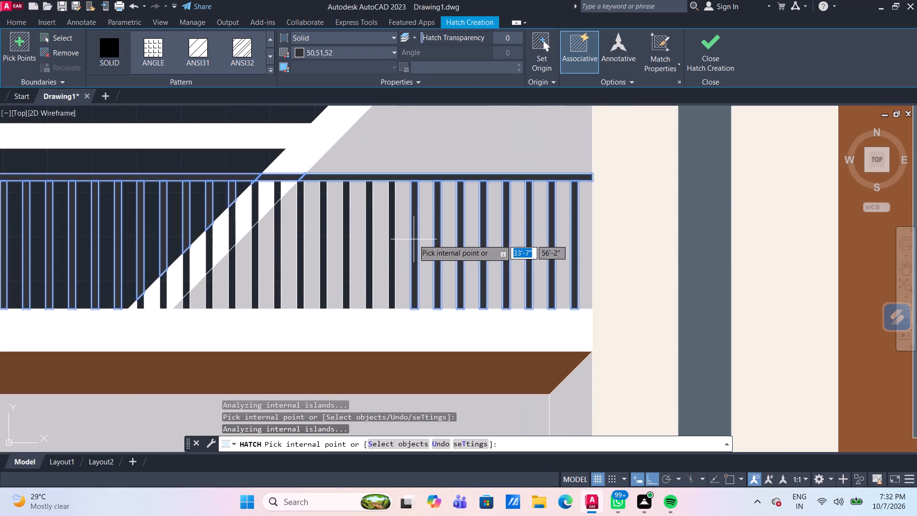
middle_drag(374, 253, 527, 247)
scroll(513, 249, up, 2)
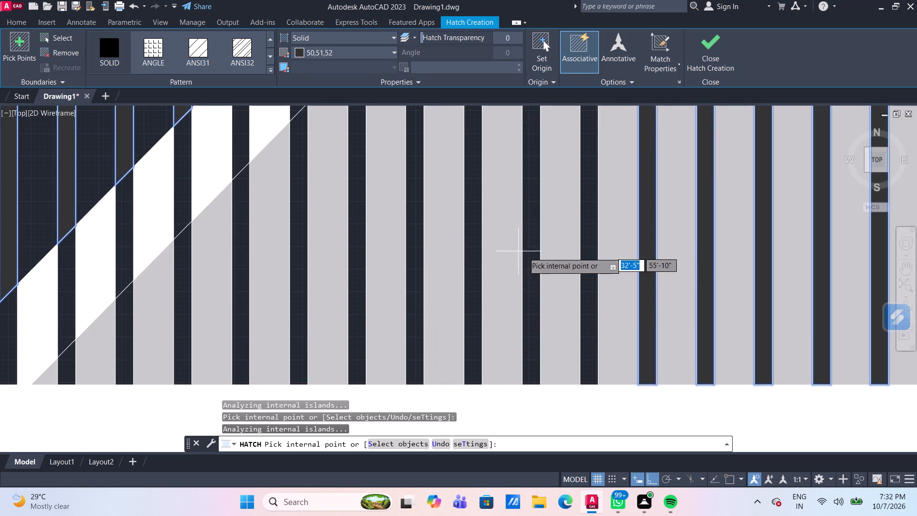
click(591, 248)
click(530, 238)
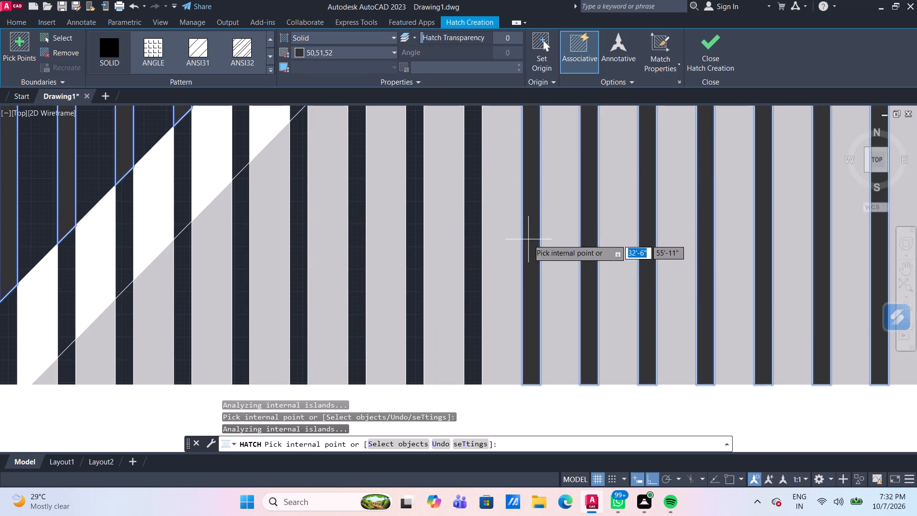
click(468, 239)
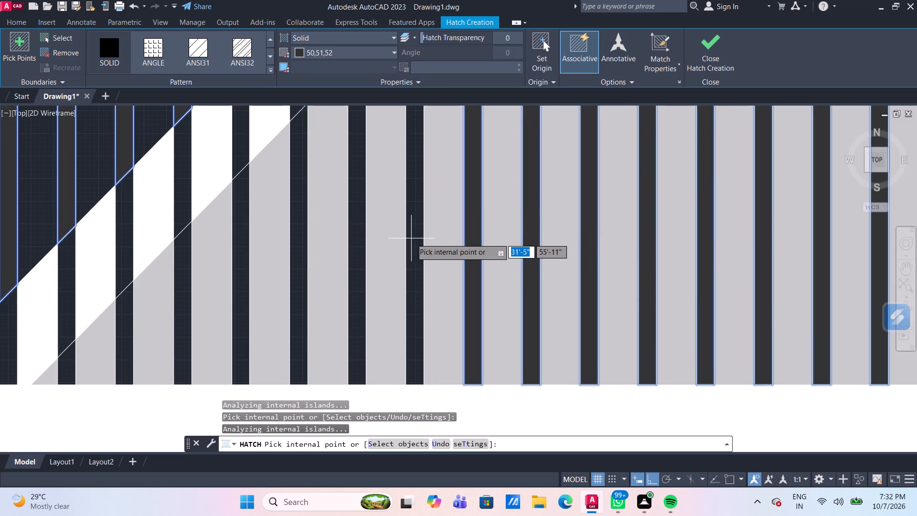
click(413, 239)
click(354, 229)
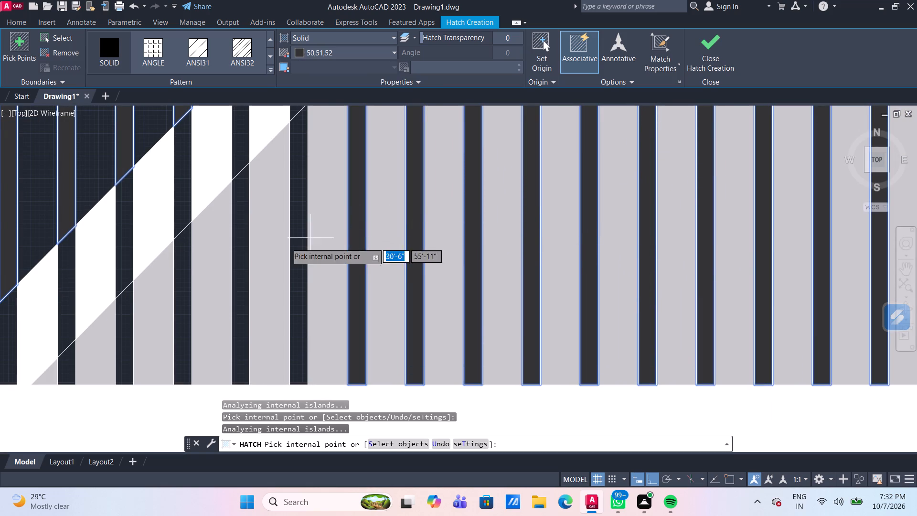
click(297, 253)
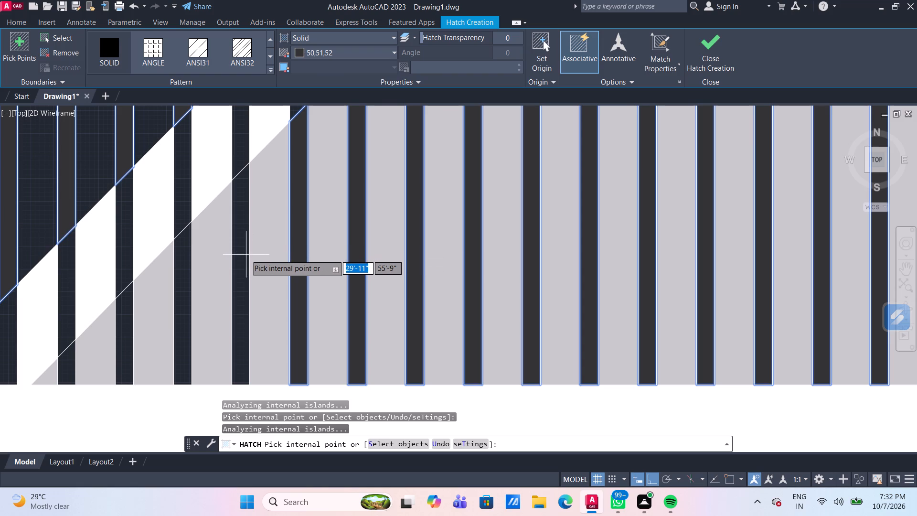
click(240, 254)
Fill the last three baluster pieces over the light grey wall, below the diagonal beam's lower edge.
scroll(260, 266, down, 3)
middle_drag(274, 270, 378, 254)
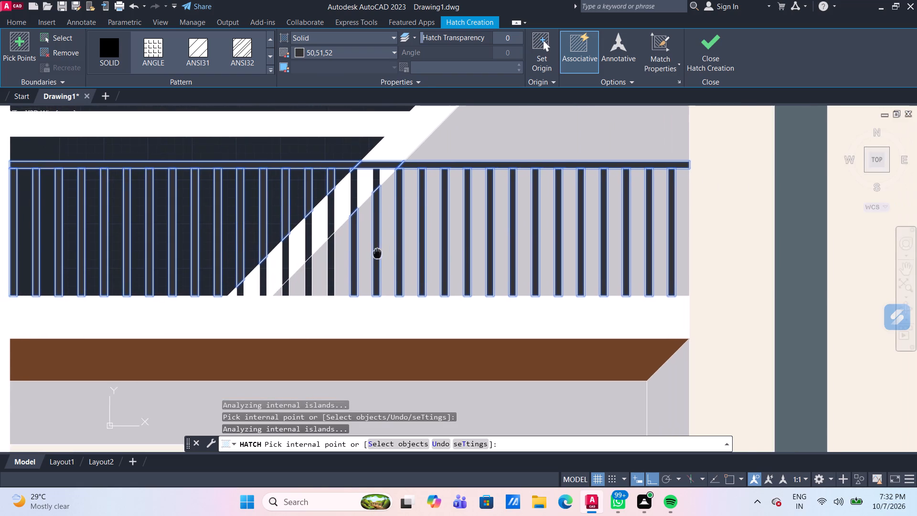
scroll(341, 274, up, 2)
click(321, 262)
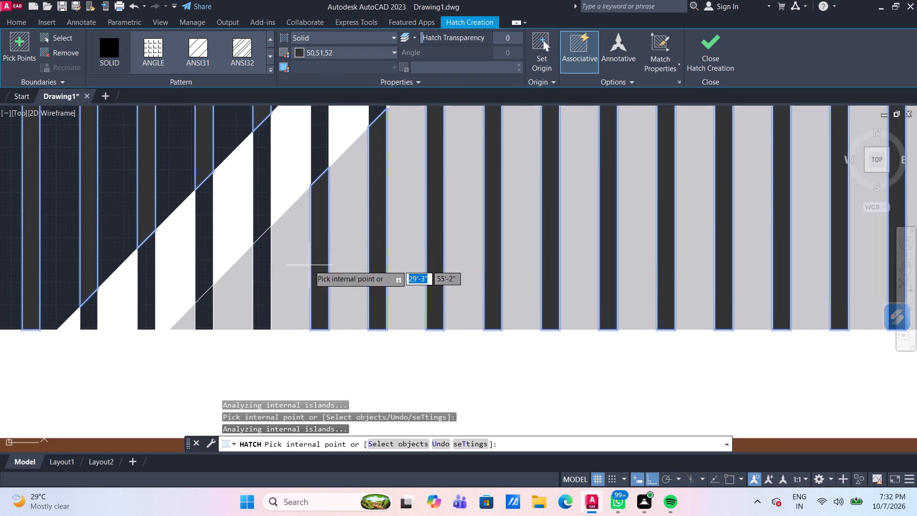
click(260, 297)
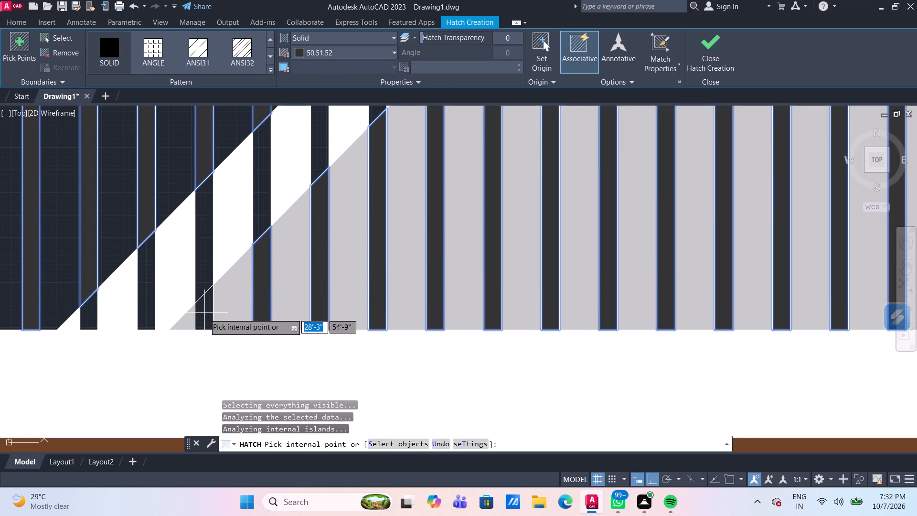
click(204, 313)
Fill the baluster pieces crossing the white diagonal beam with the same dark grey solid hatch, working up towards the handrail.
click(83, 317)
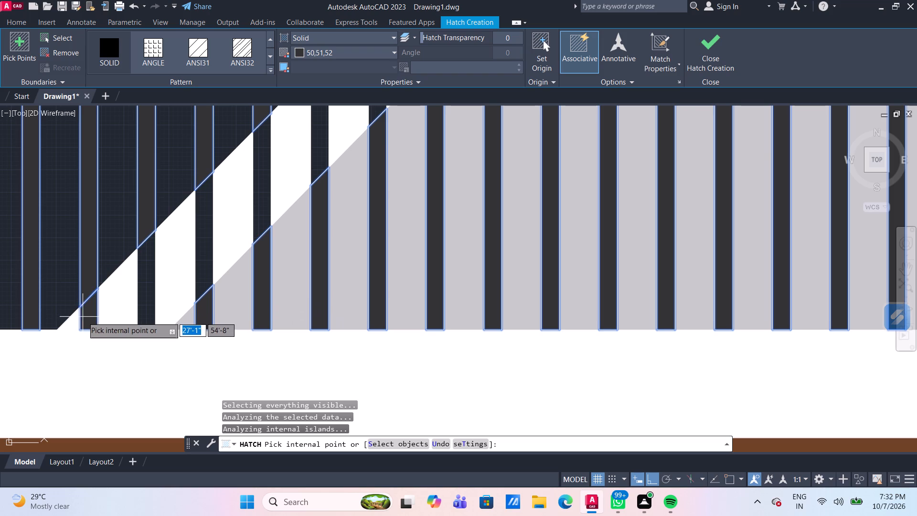
click(148, 294)
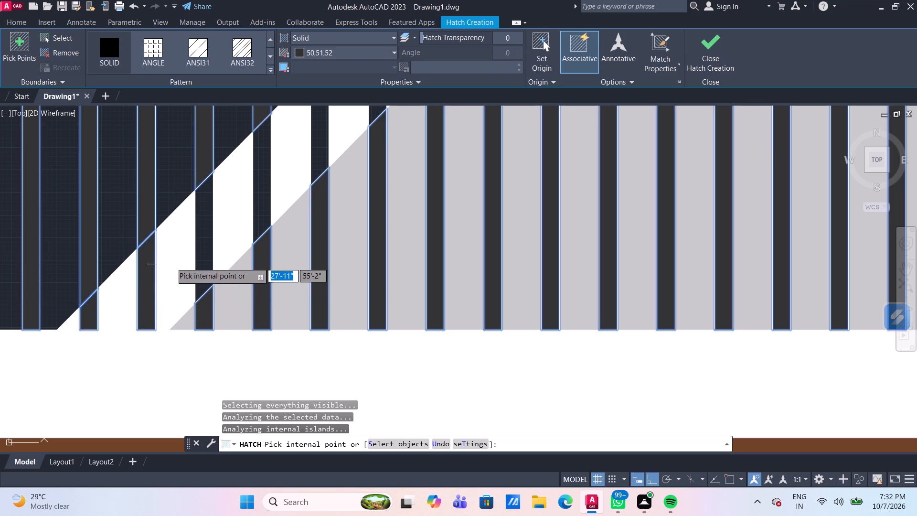
click(205, 248)
click(259, 199)
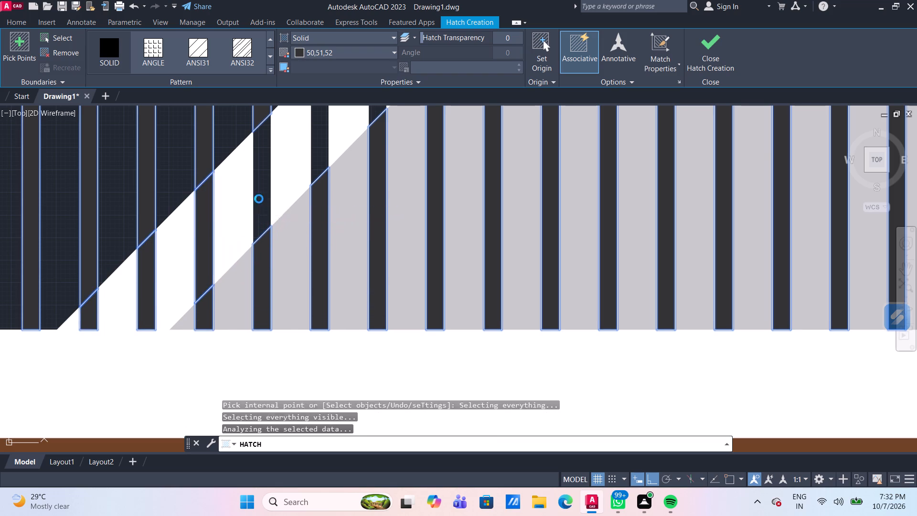
scroll(309, 178, down, 1)
middle_drag(311, 158, 141, 280)
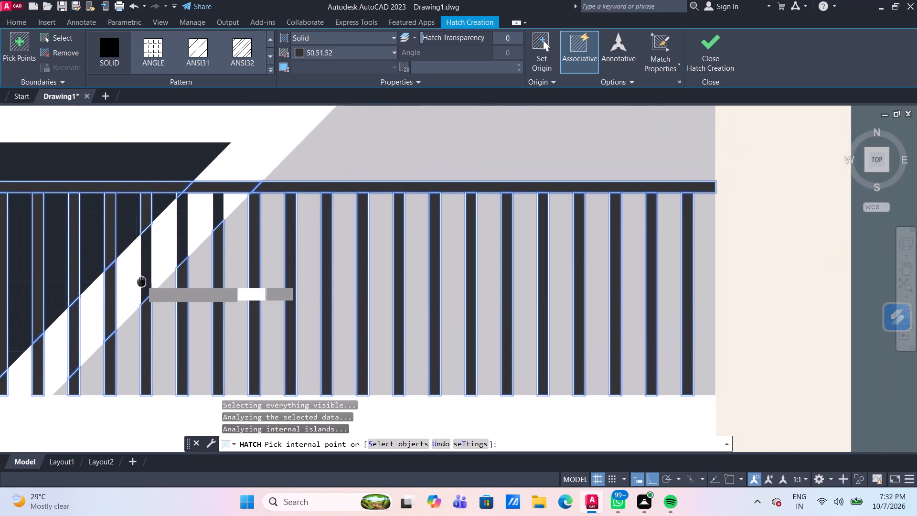
scroll(141, 281, up, 2)
click(153, 275)
scroll(189, 237, down, 1)
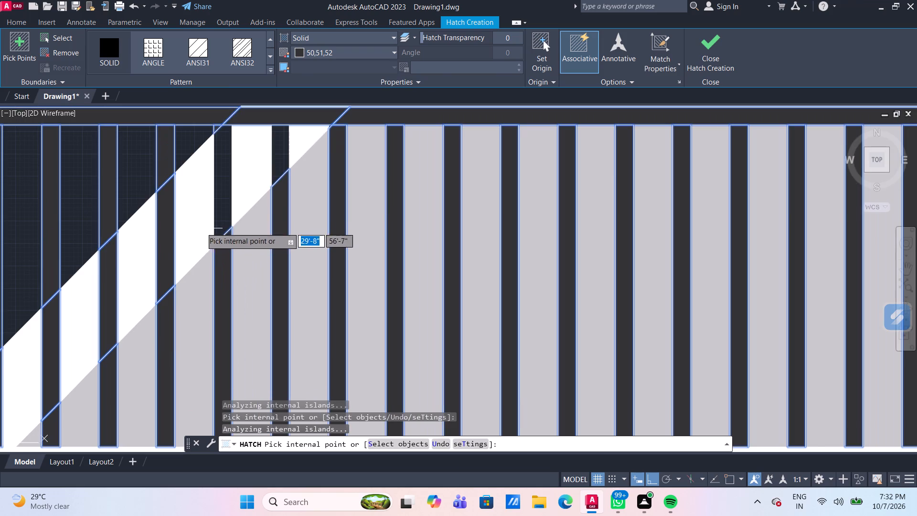
click(223, 202)
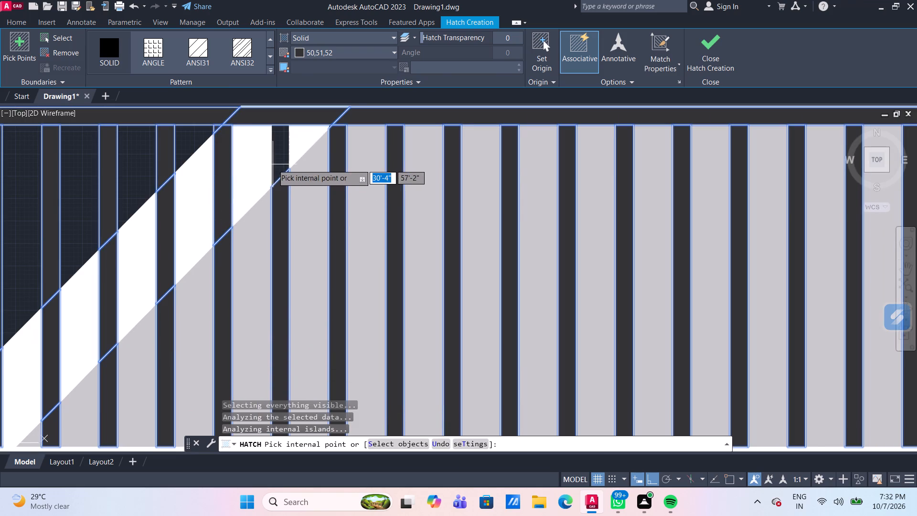
click(288, 157)
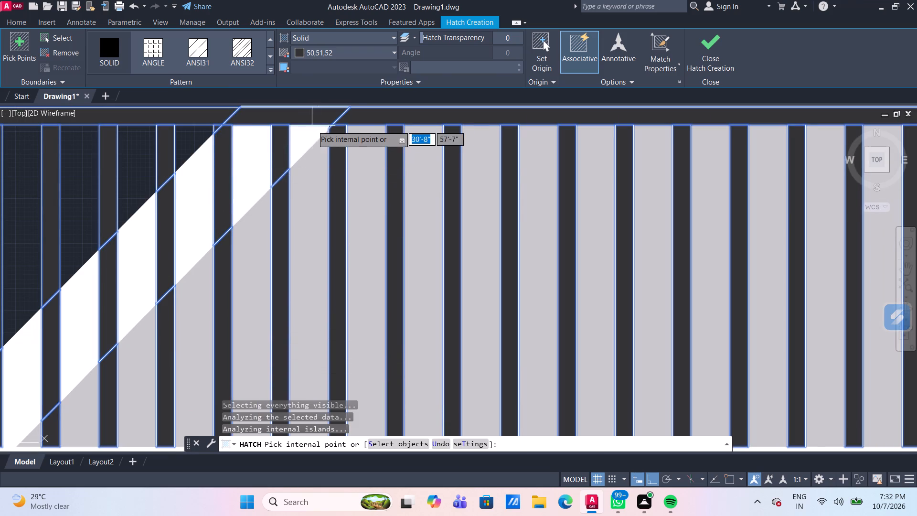
Fill the tiny triangular baluster corner just under the handrail, at the diagonal beam's lower edge, and finish the hatch.
scroll(337, 115, up, 10)
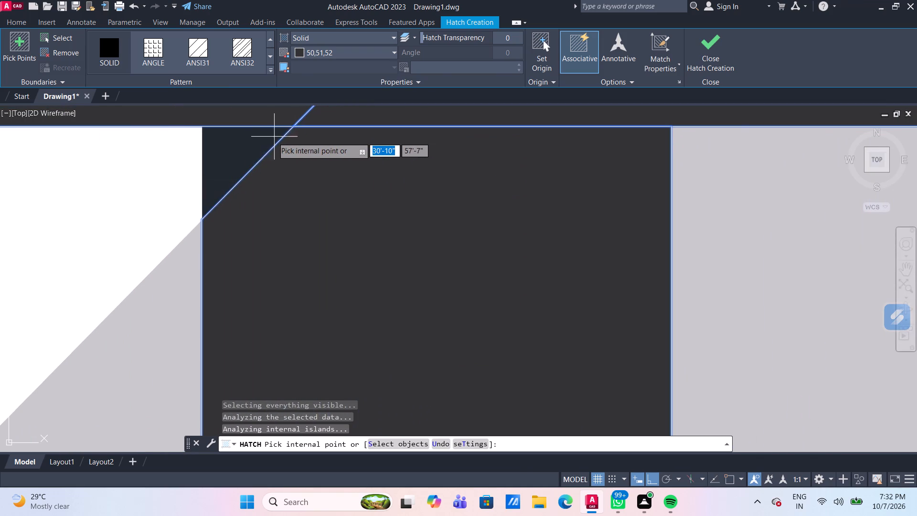
click(231, 146)
scroll(281, 210, down, 6)
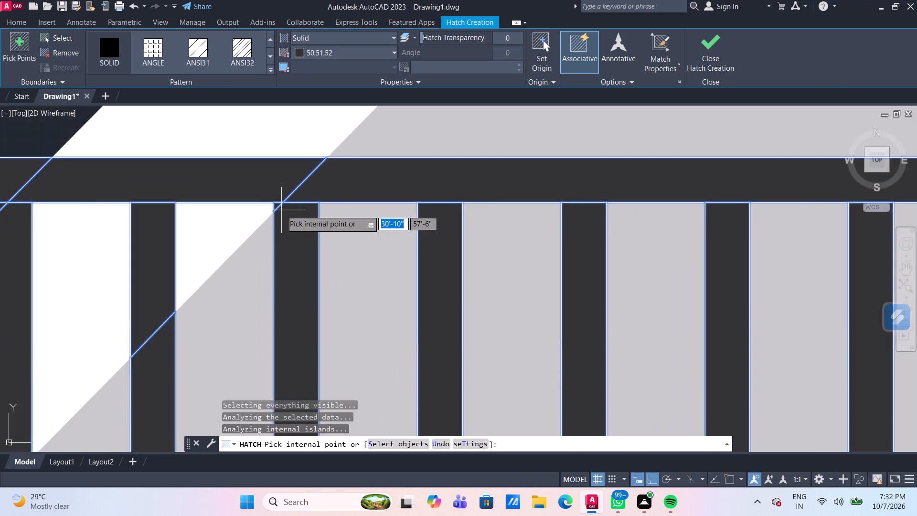
key(Return)
Examine the finished top railing and the whole building elevation.
scroll(281, 210, down, 6)
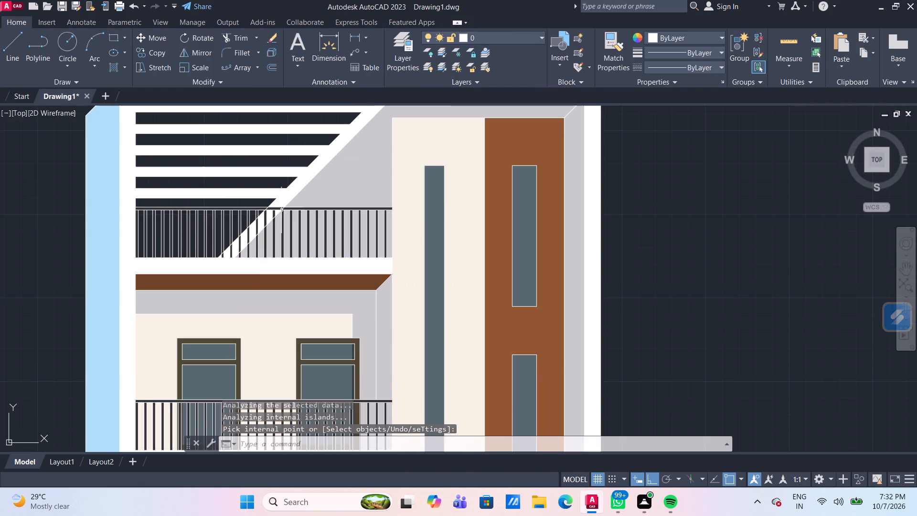
scroll(245, 270, up, 2)
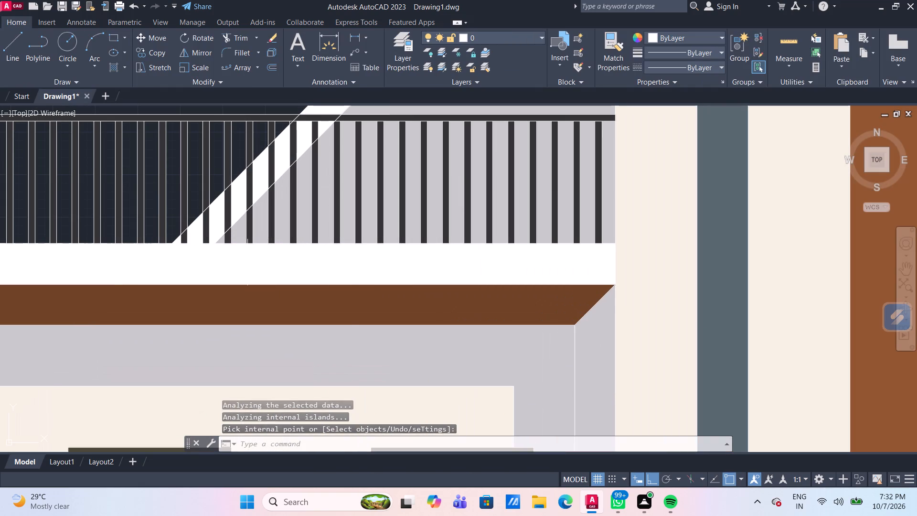
scroll(247, 262, down, 2)
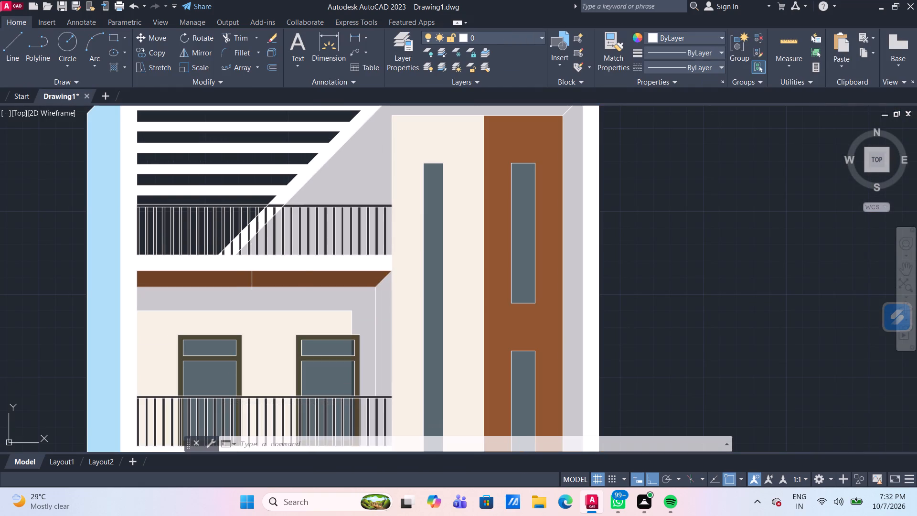
scroll(252, 267, down, 2)
middle_drag(456, 276, 456, 275)
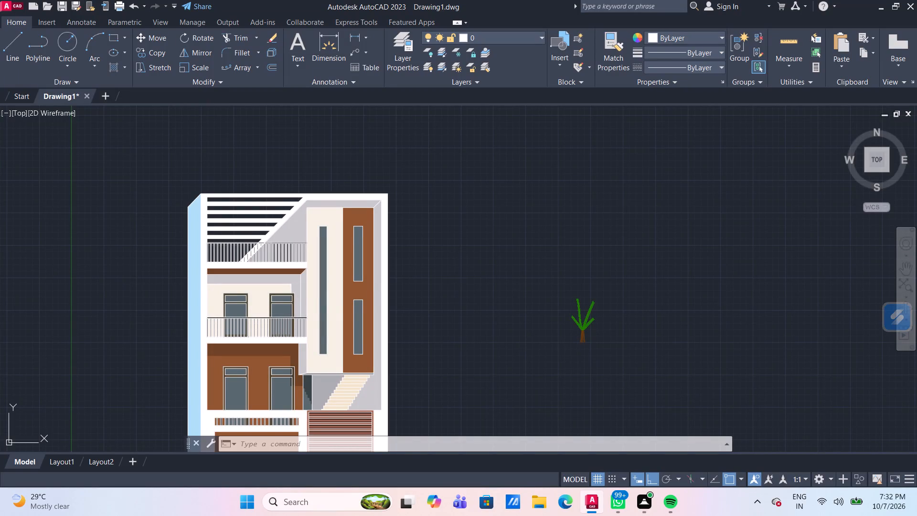
middle_drag(456, 275, 447, 213)
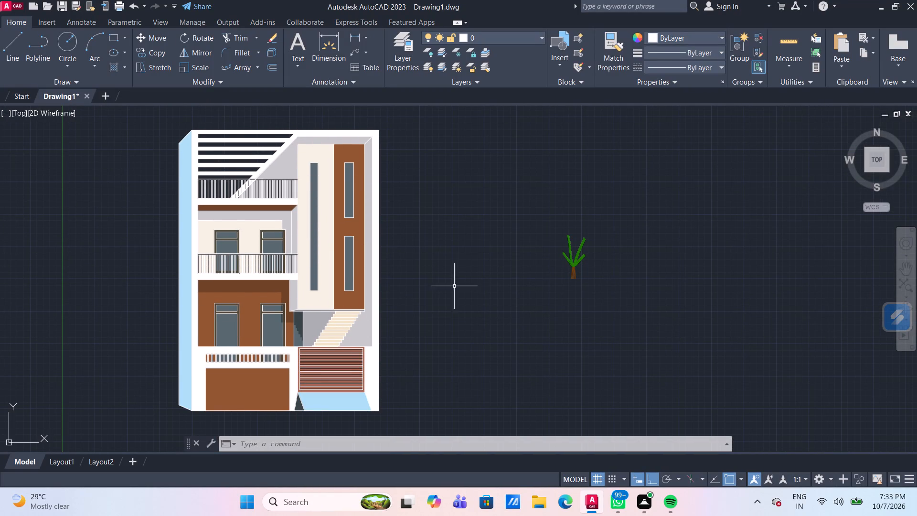
scroll(277, 236, up, 3)
scroll(277, 236, down, 3)
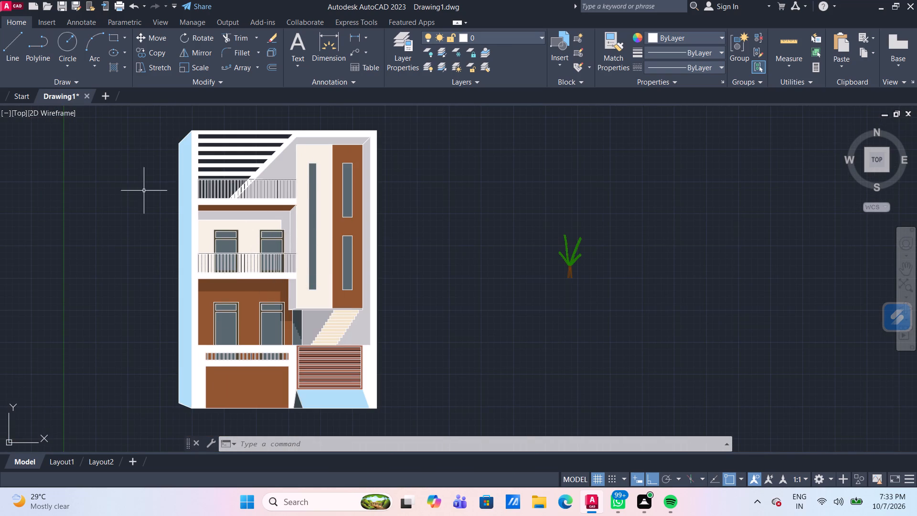
Hatch the brown tower panel around its two narrow windows with ANSI31 at angle 45 and scale 10, coloured 50,51,52.
click(114, 71)
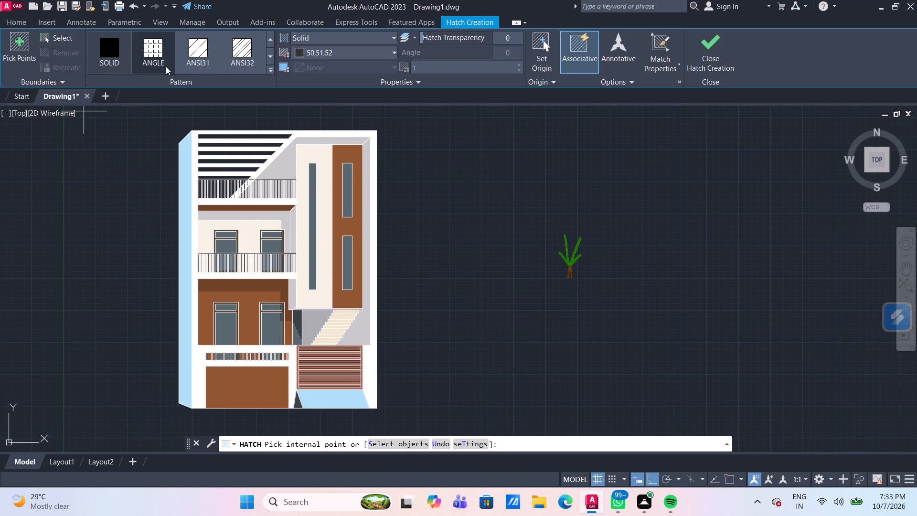
click(202, 60)
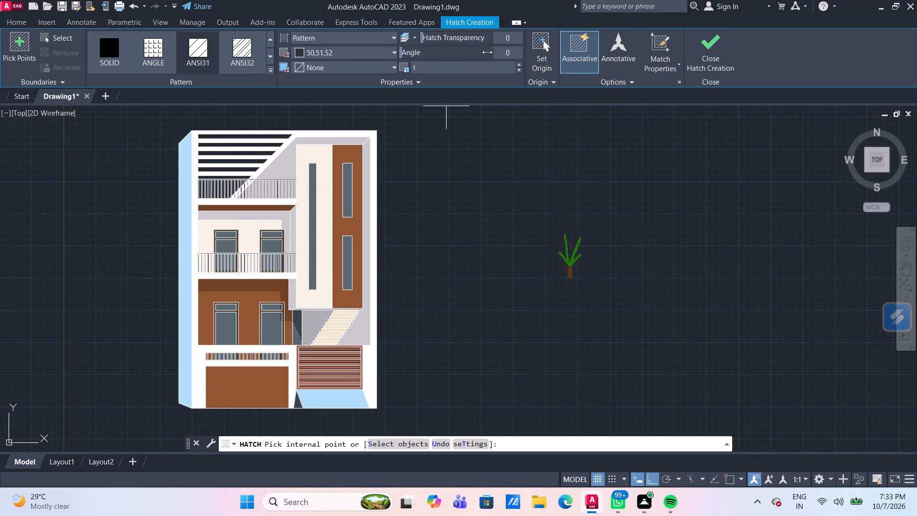
click(513, 52)
text(45)
key(Return)
click(431, 67)
text(10)
key(Return)
scroll(342, 157, up, 2)
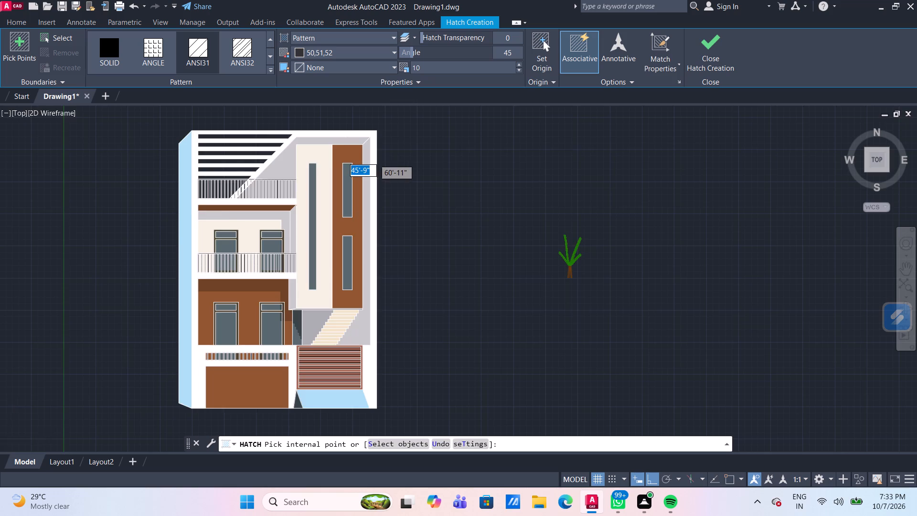
scroll(342, 157, up, 1)
click(342, 153)
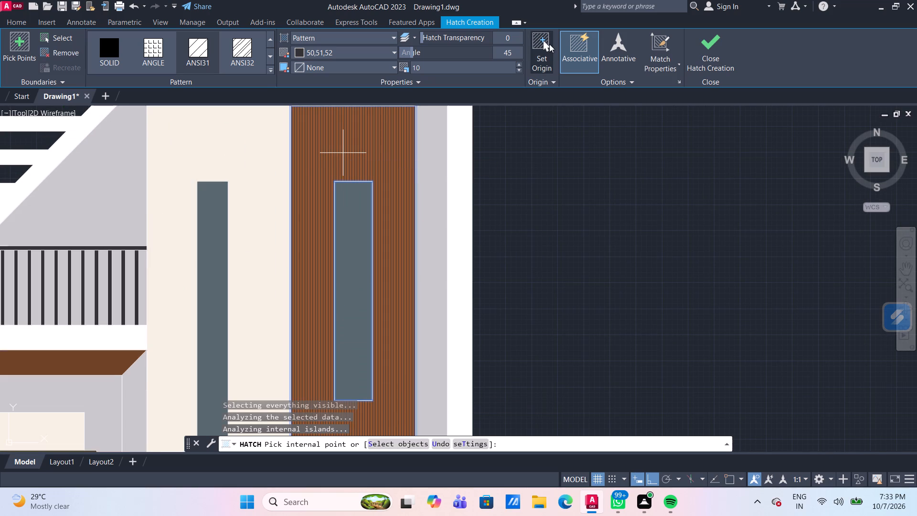
Set the brown panel hatch's angle to 135 and its scale to 50, and end the hatch command.
click(512, 53)
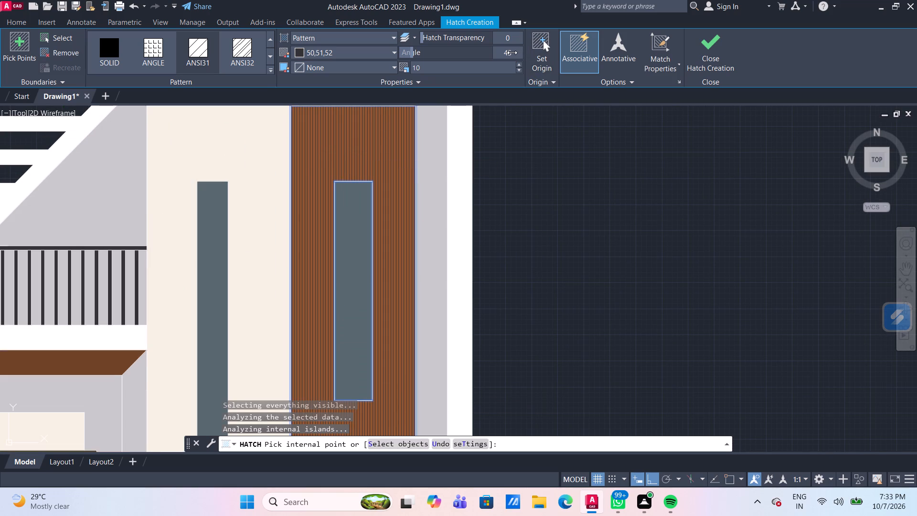
text(135)
key(Return)
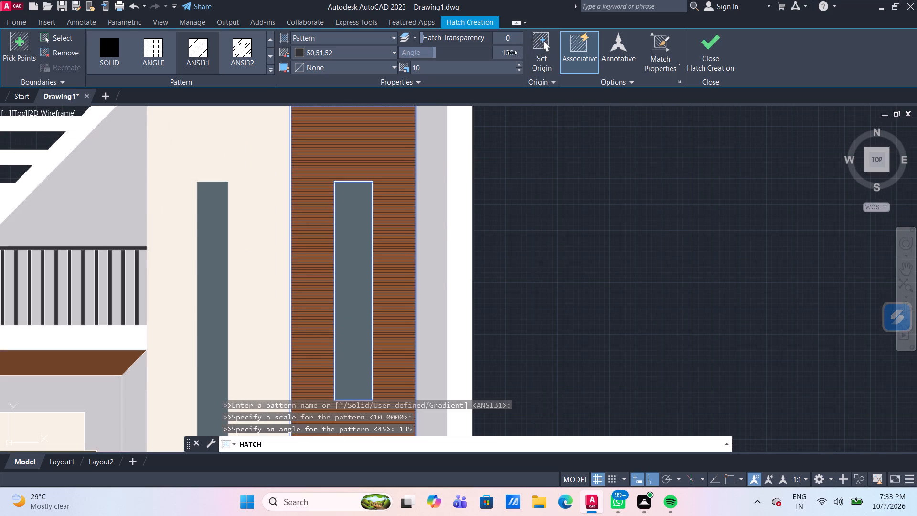
click(479, 68)
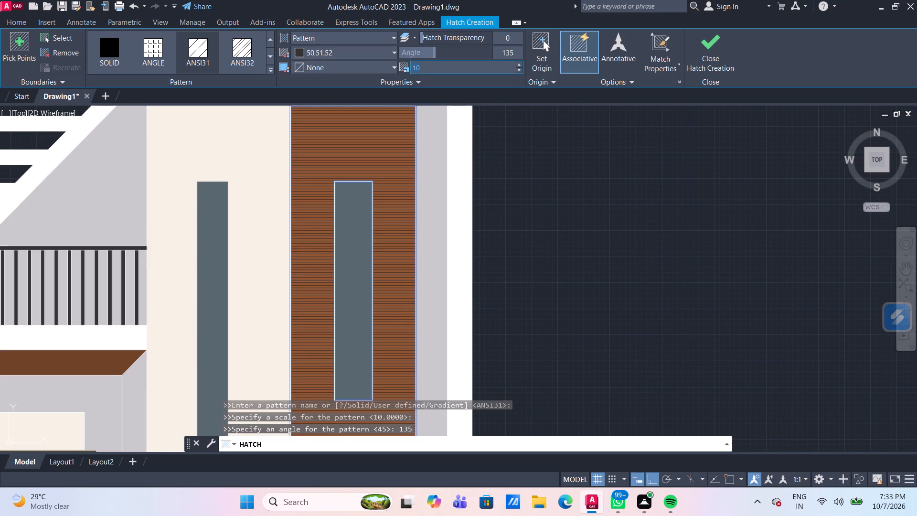
text(50)
key(Return)
scroll(581, 184, down, 2)
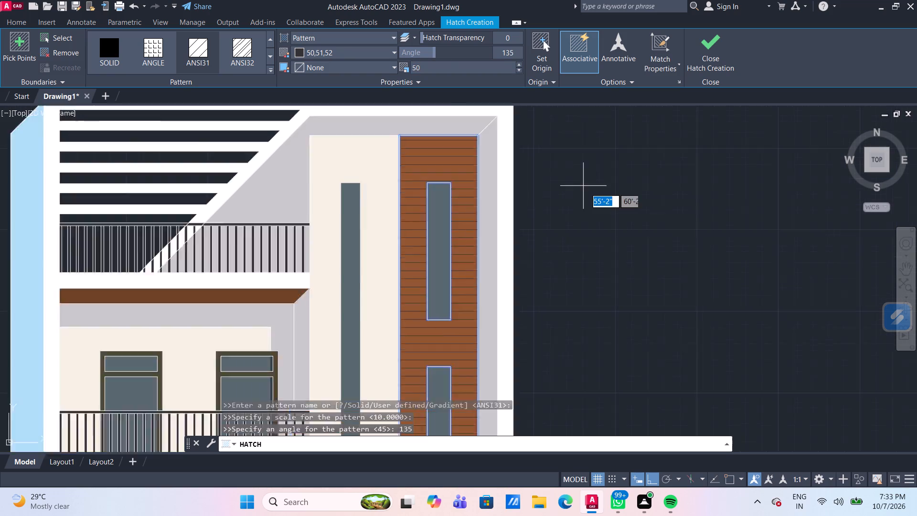
scroll(586, 188, down, 1)
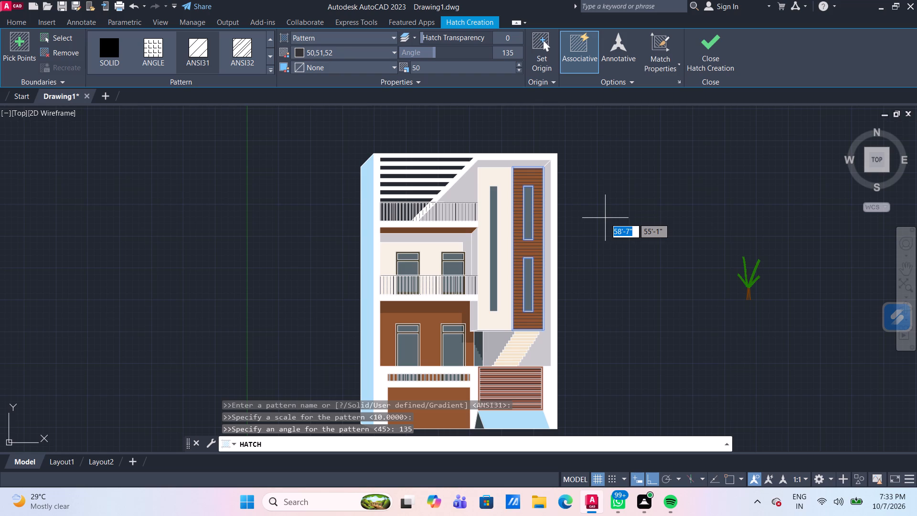
key(Escape)
Change the brown panel's line hatch to colour 27.
scroll(550, 226, up, 3)
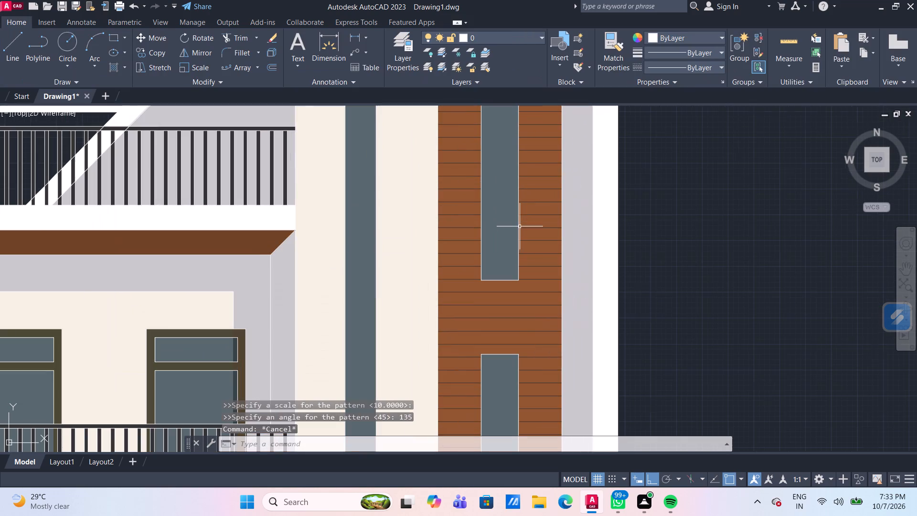
click(537, 215)
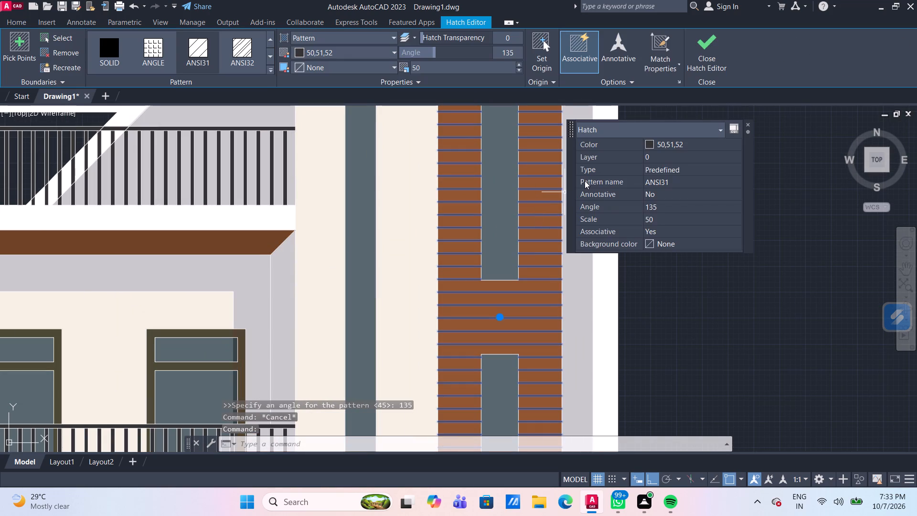
click(363, 50)
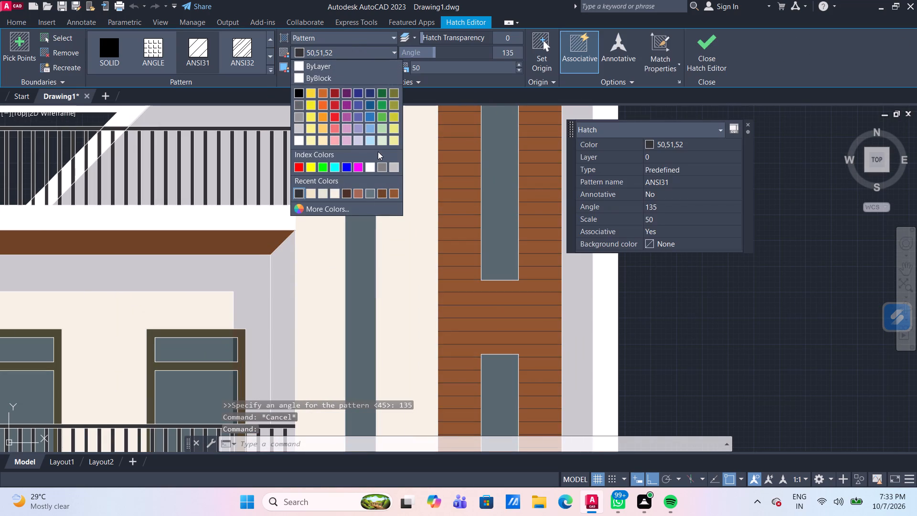
click(346, 193)
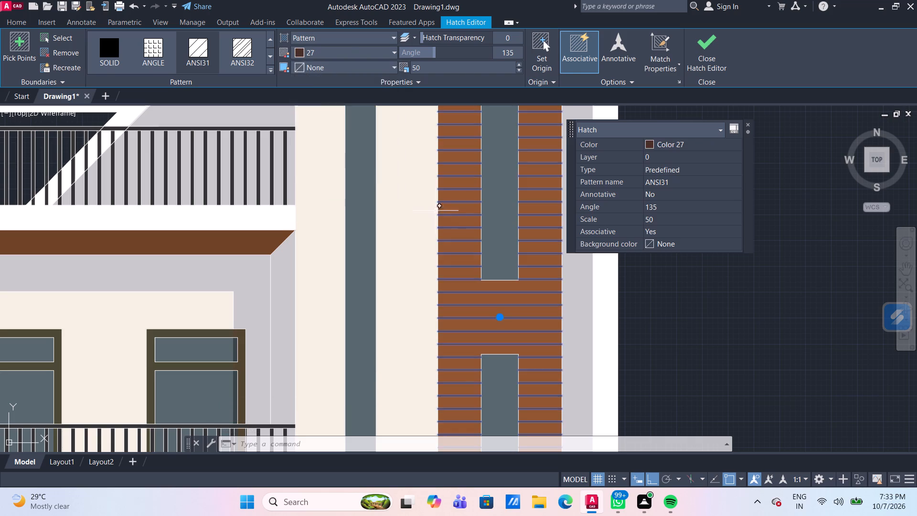
key(Escape)
Set the scale of the brown tower panel's line hatch to 60.
scroll(497, 254, down, 3)
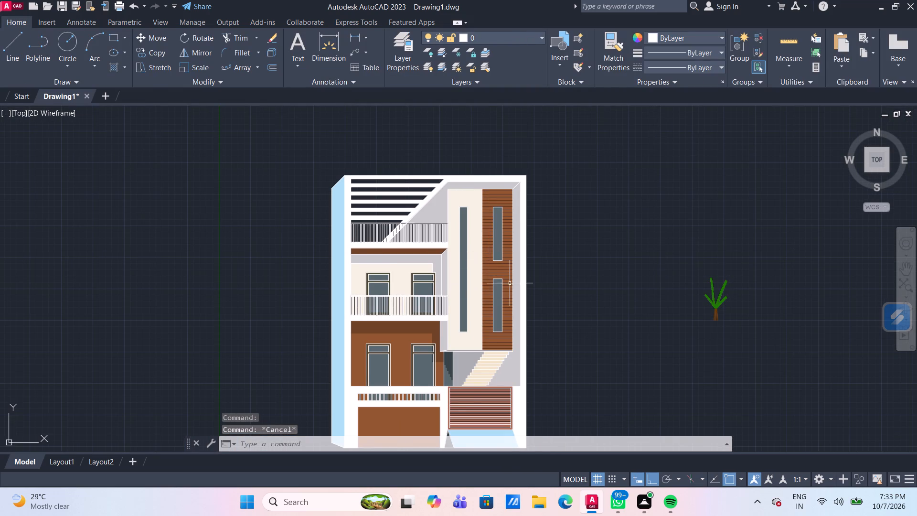
scroll(511, 278, up, 1)
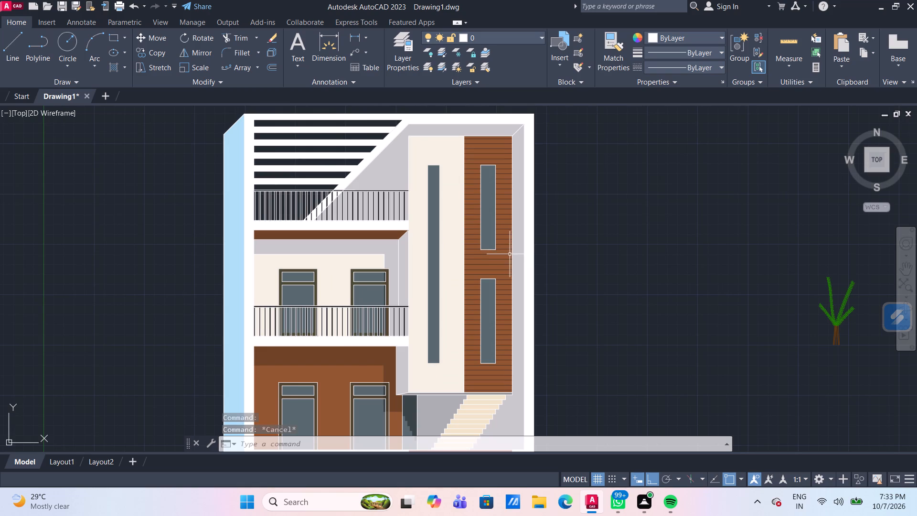
click(505, 254)
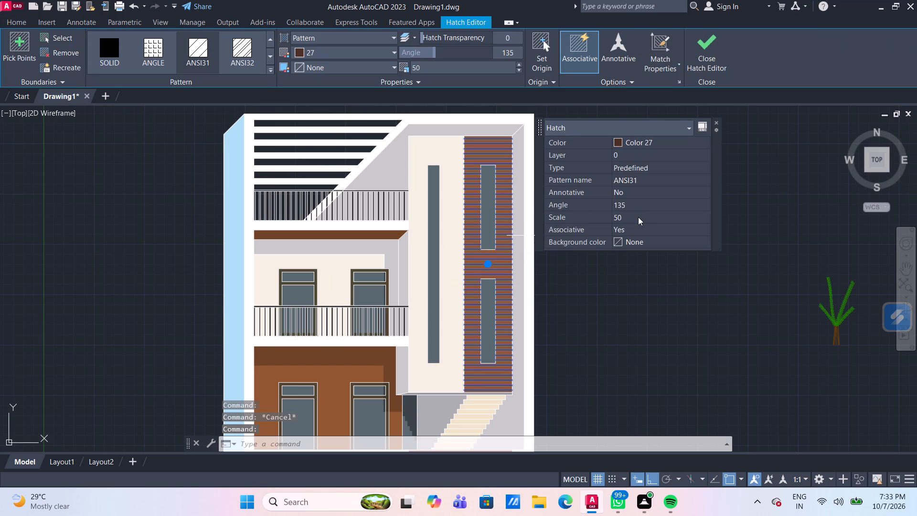
click(638, 217)
text(60)
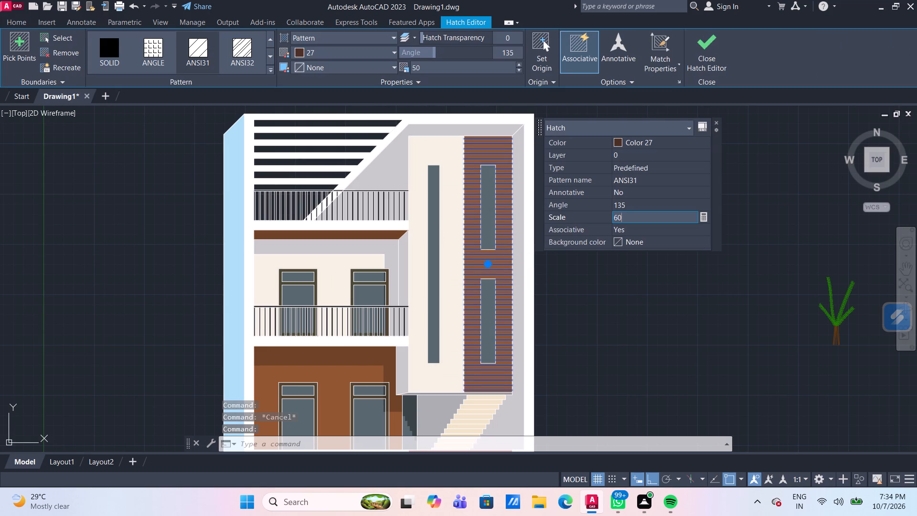
key(Return)
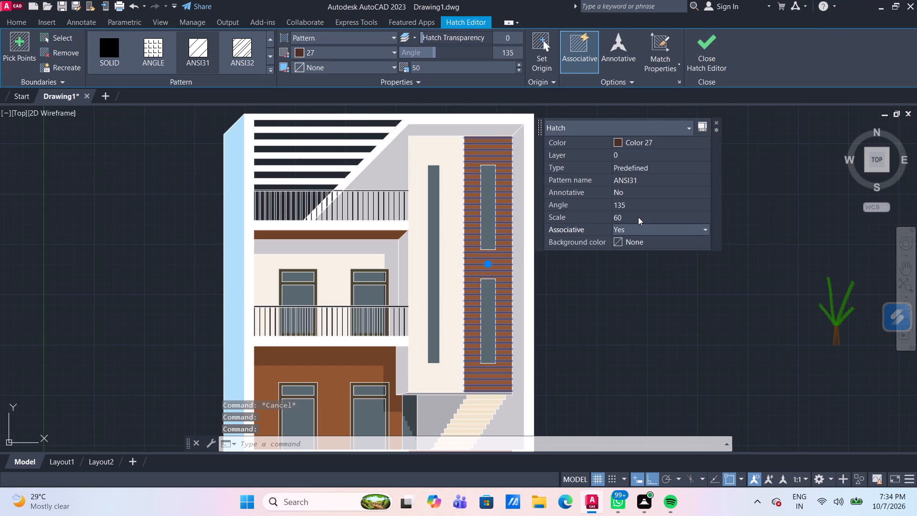
key(Escape)
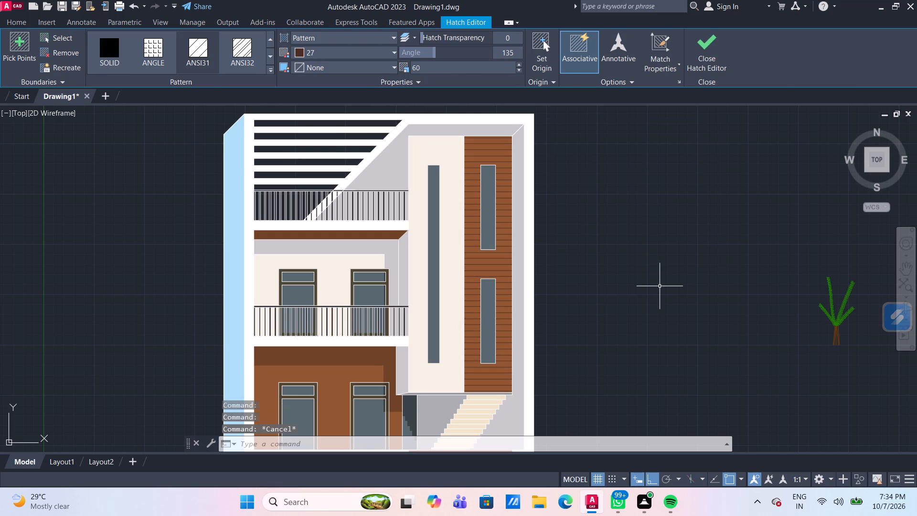
Hatch the brown wall around the two lower windows with ANSI31 at angle 135 and scale 60, coloured 50,51,52.
scroll(660, 286, down, 2)
scroll(642, 318, up, 1)
middle_drag(642, 318, 642, 311)
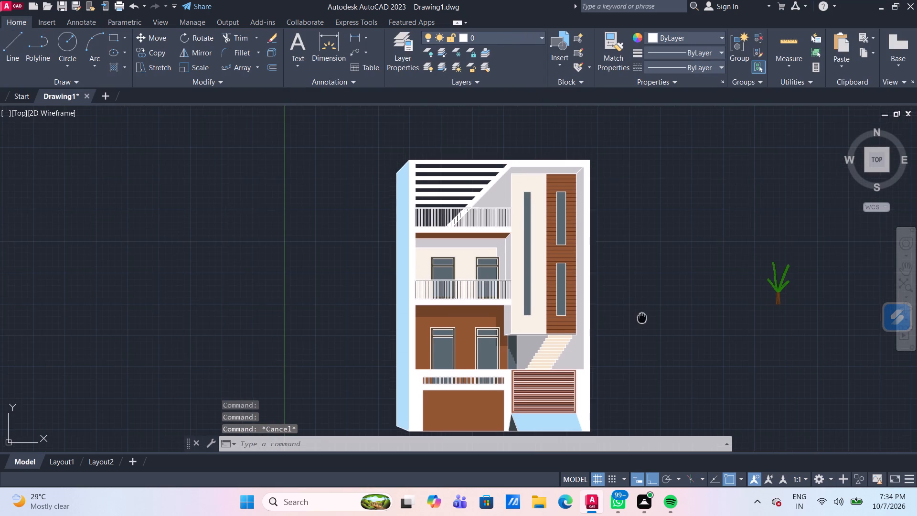
middle_drag(642, 311, 640, 276)
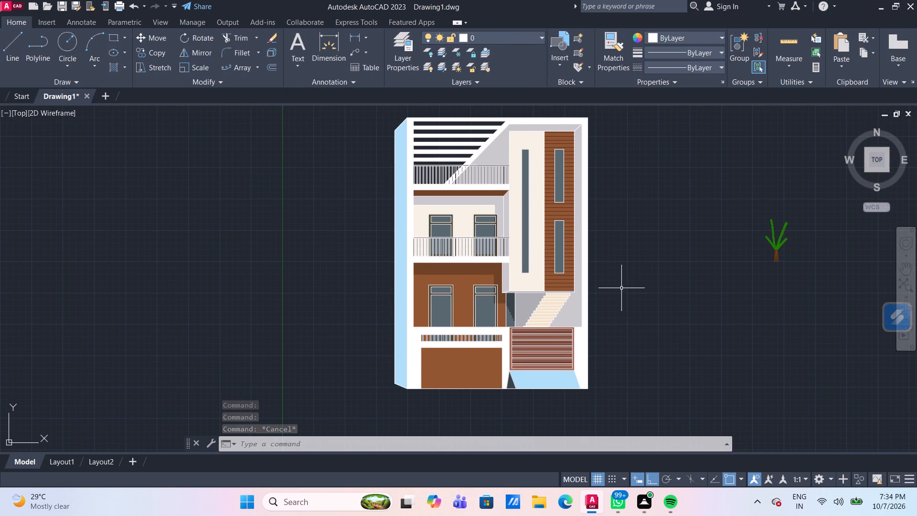
scroll(433, 317, up, 2)
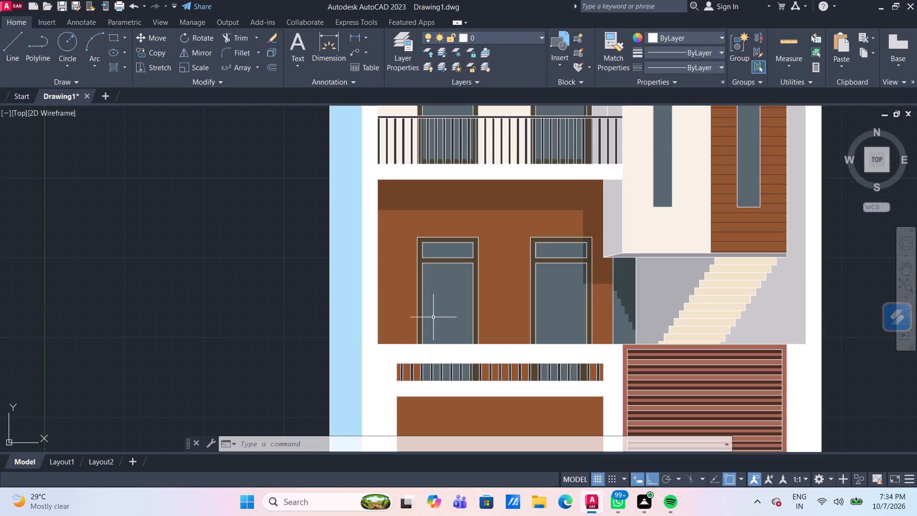
click(114, 66)
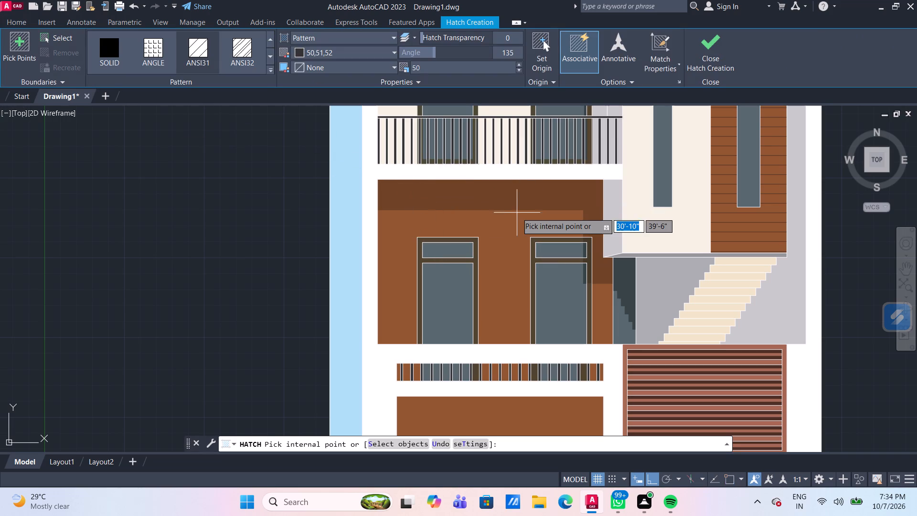
click(510, 225)
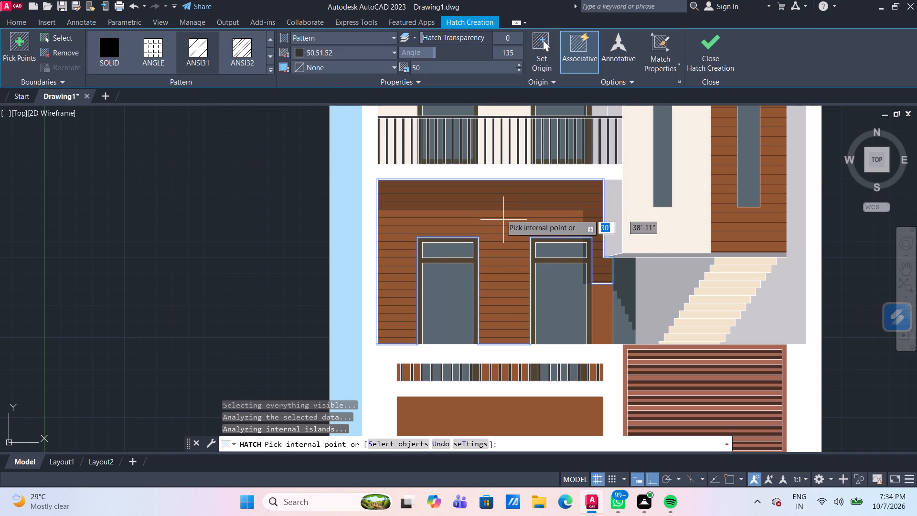
click(441, 67)
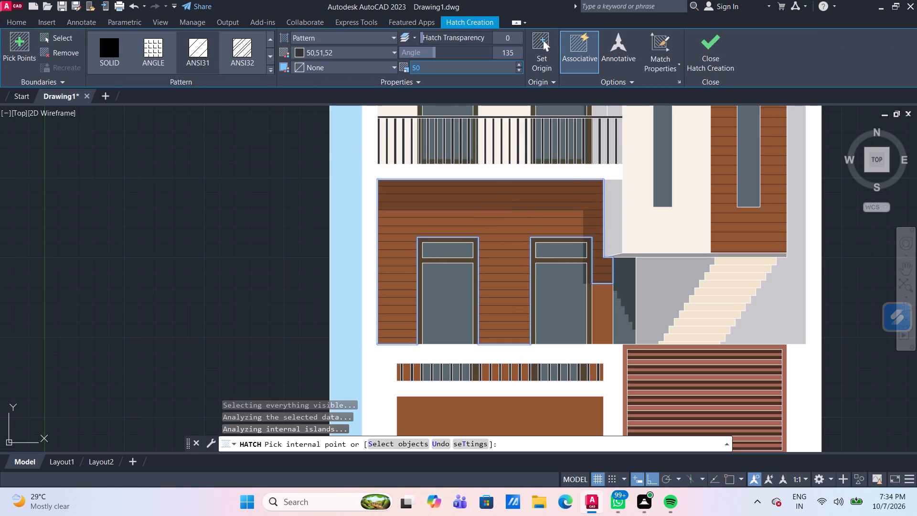
text(70)
key(Return)
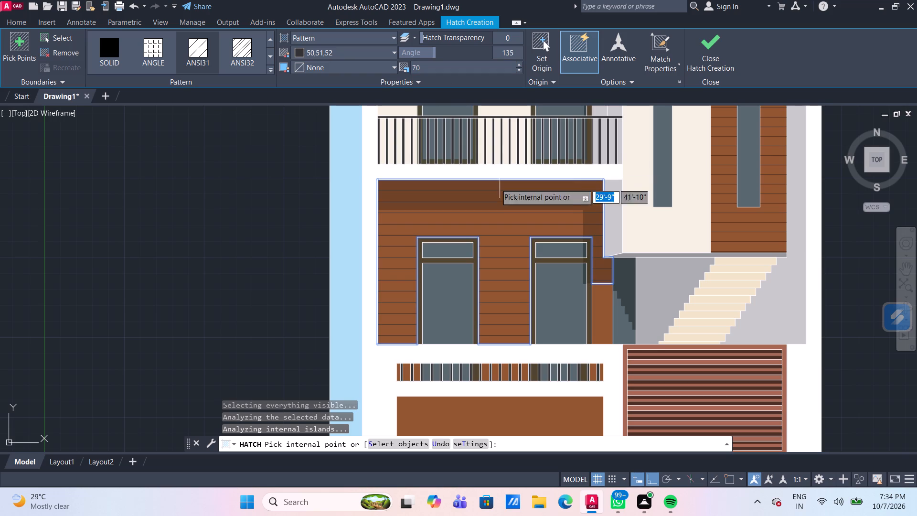
click(439, 65)
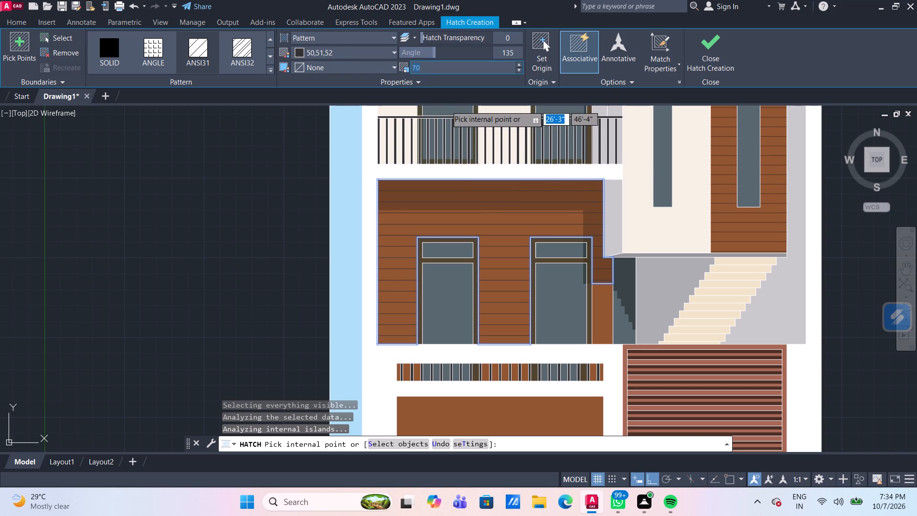
text(60)
key(Return)
key(Escape)
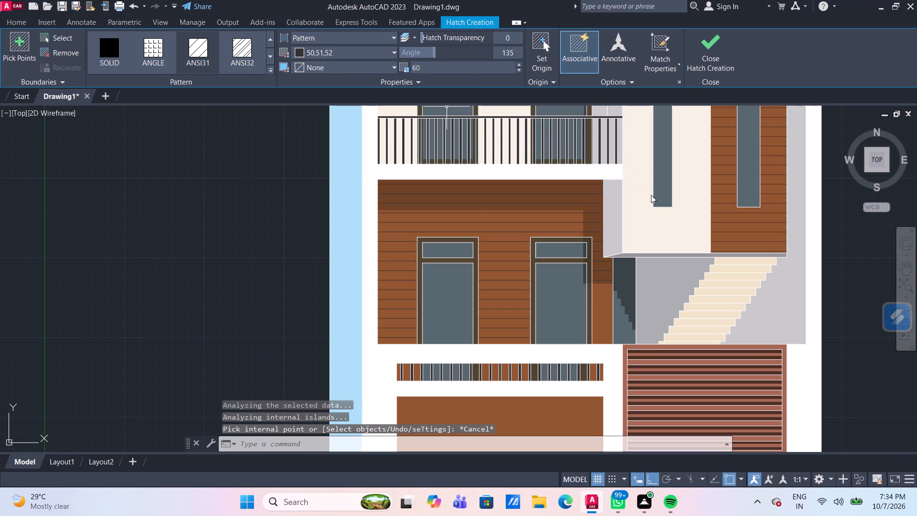
Check the hatch properties of the brown tower panel and the brown wall around the lower windows.
click(726, 194)
key(Escape)
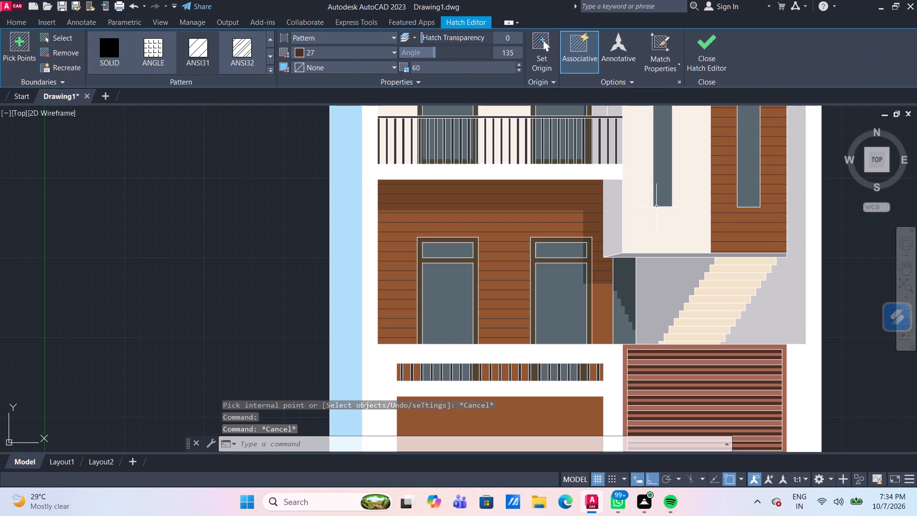
click(554, 214)
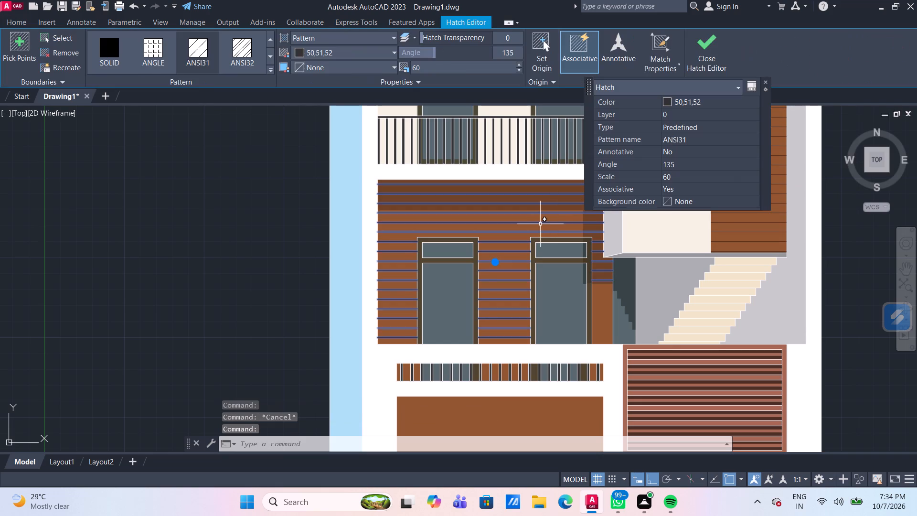
key(Escape)
Hatch the brown ground-floor panel beside the slatted gate with ANSI31 at angle 135 and scale 60, coloured 50,51,52.
scroll(540, 224, down, 2)
middle_drag(553, 331, 527, 305)
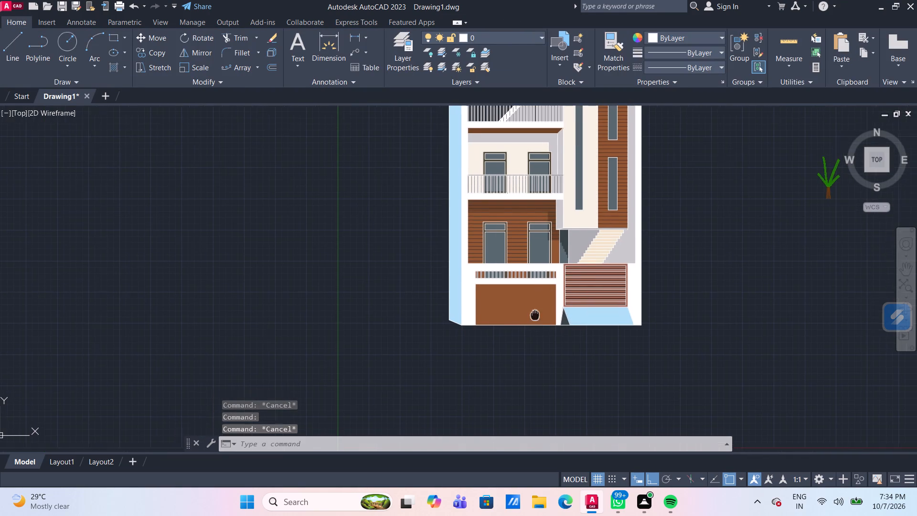
middle_drag(527, 305, 519, 294)
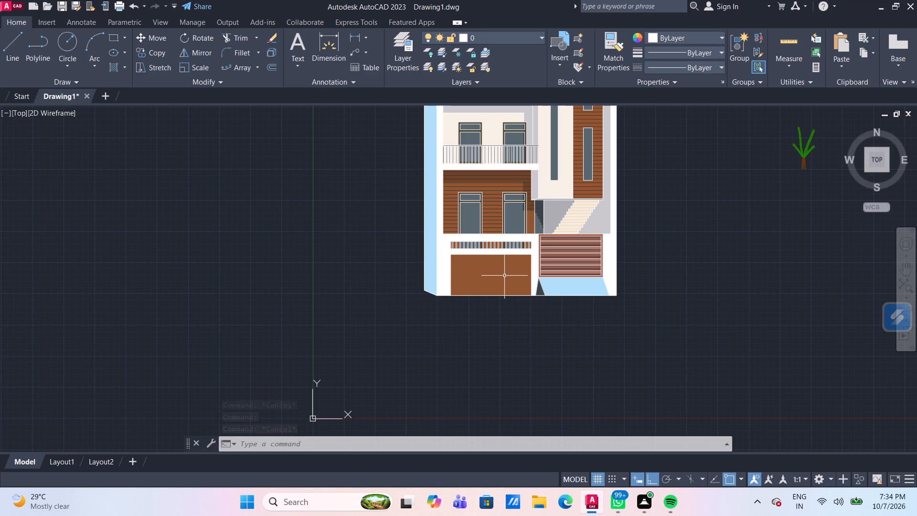
scroll(518, 271, up, 1)
middle_drag(518, 271, 459, 271)
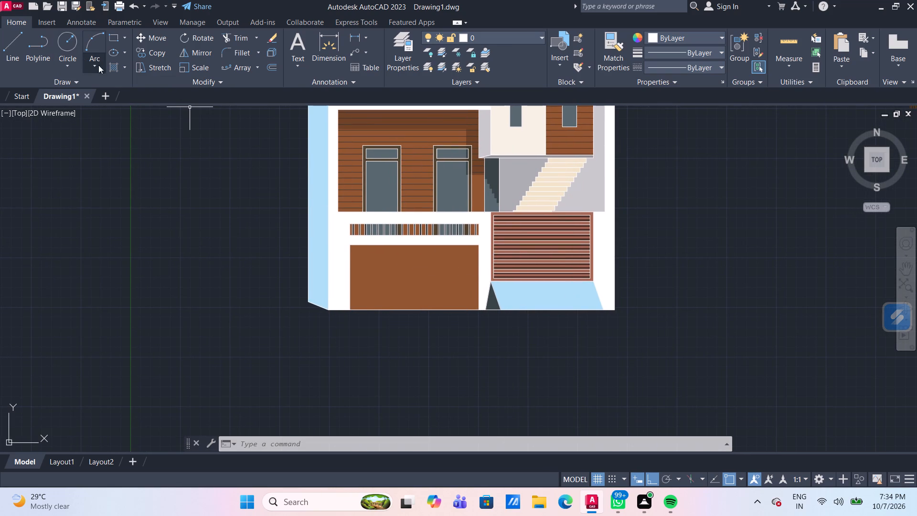
click(114, 66)
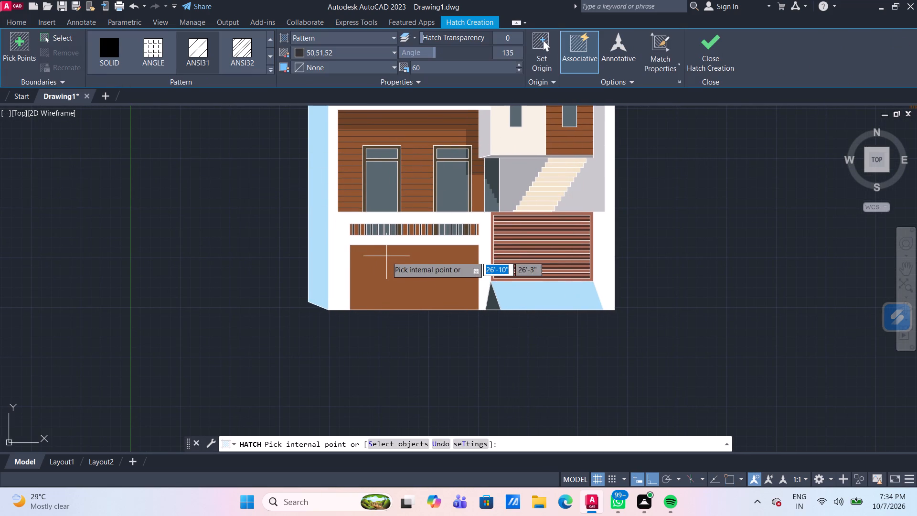
click(429, 292)
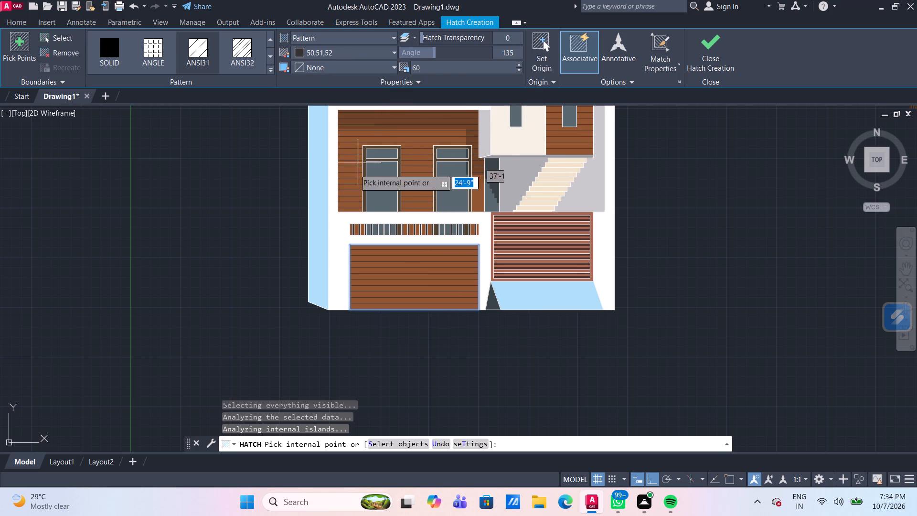
key(Escape)
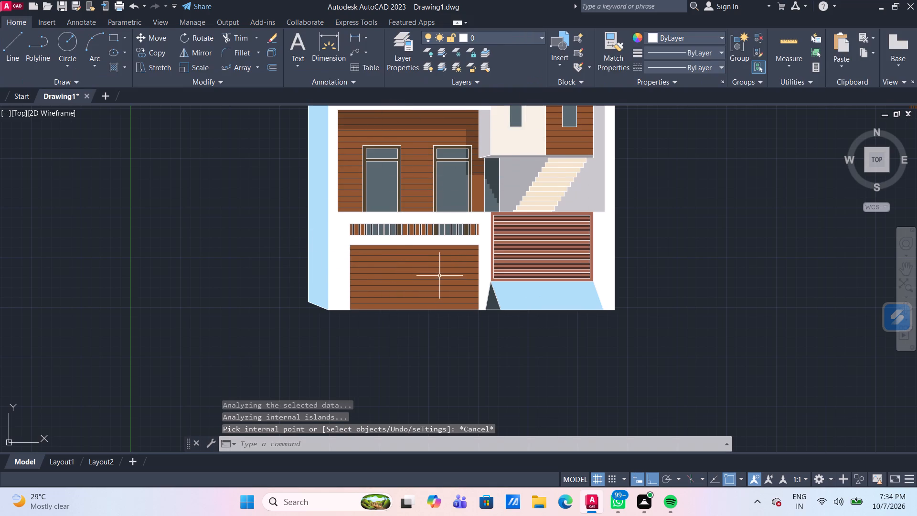
Change the line hatch on the brown ground-floor panel to colour 27.
scroll(439, 276, down, 1)
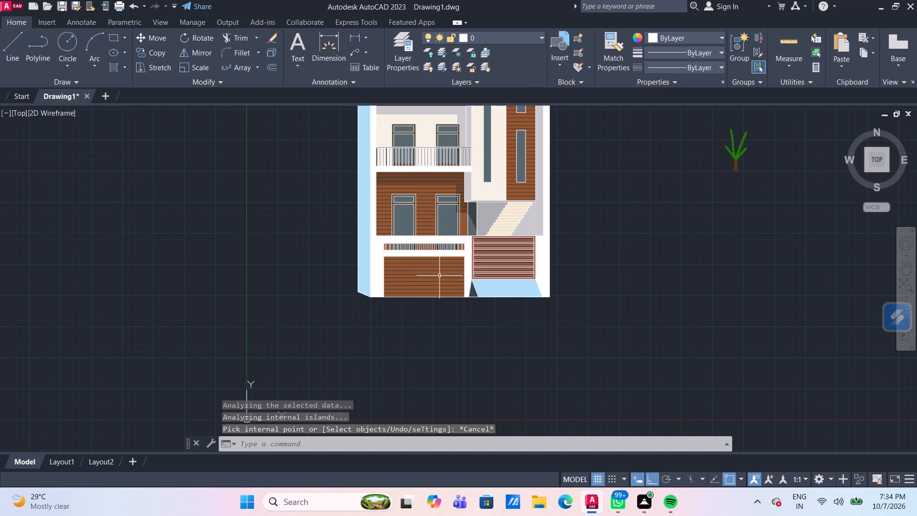
scroll(439, 276, up, 2)
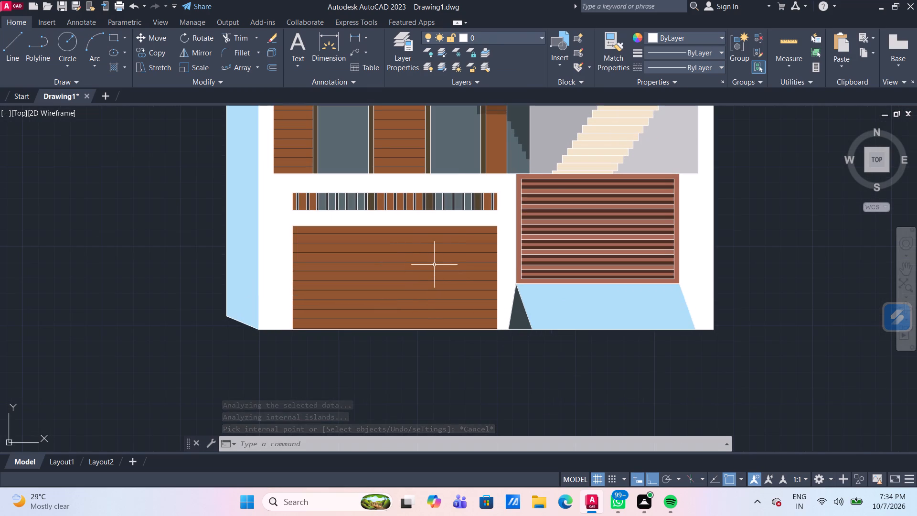
click(437, 262)
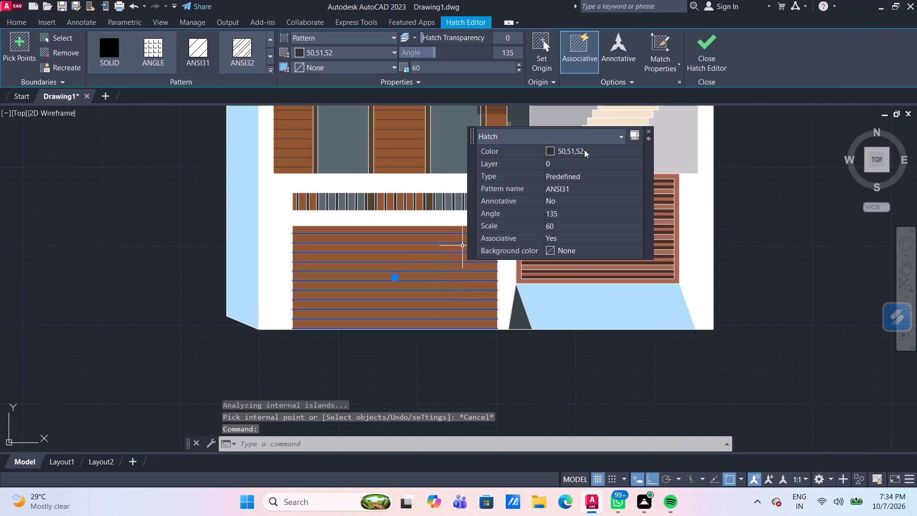
click(584, 149)
click(584, 149)
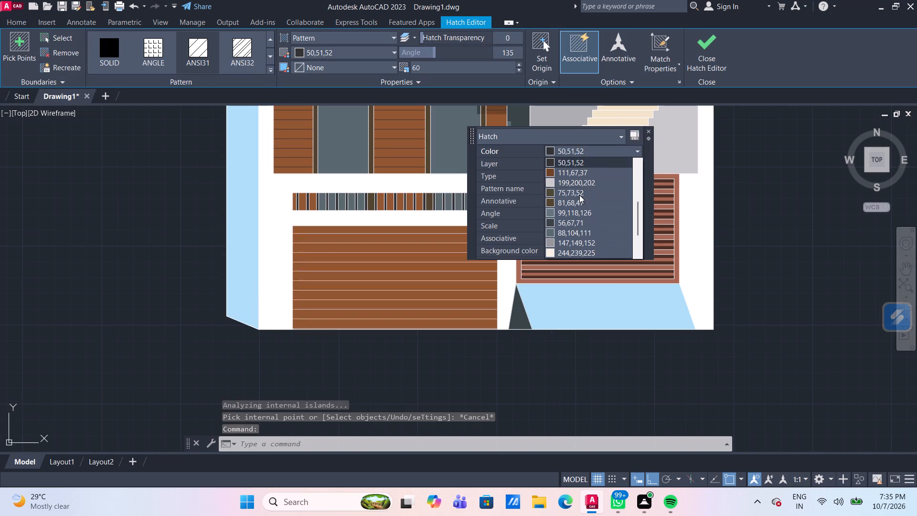
scroll(577, 204, down, 6)
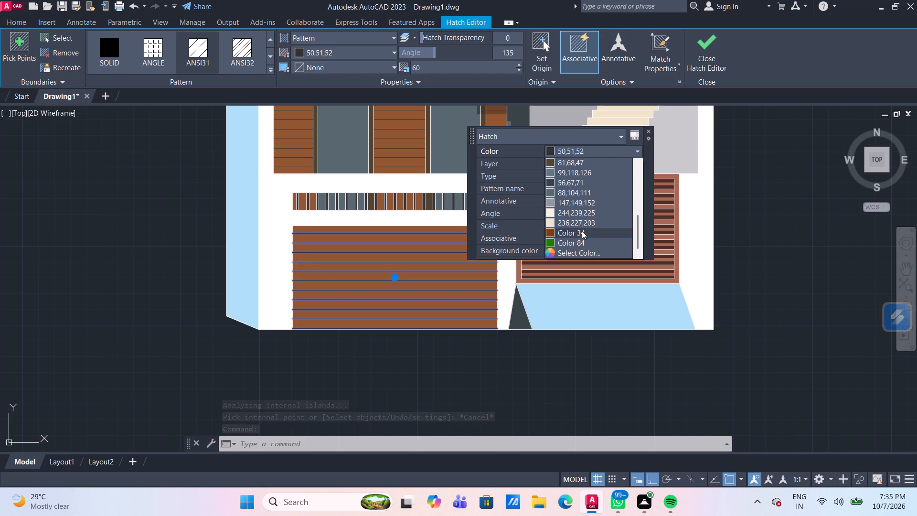
scroll(582, 231, up, 11)
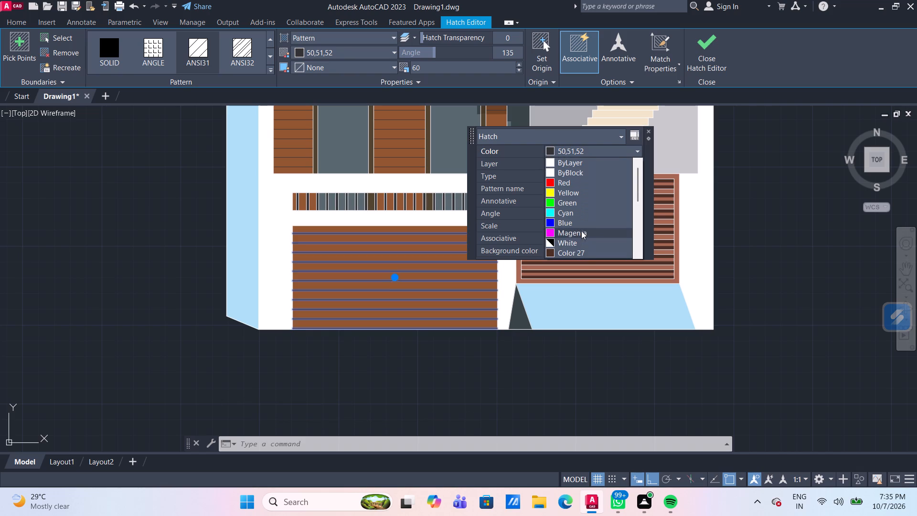
scroll(581, 231, up, 4)
scroll(580, 227, down, 4)
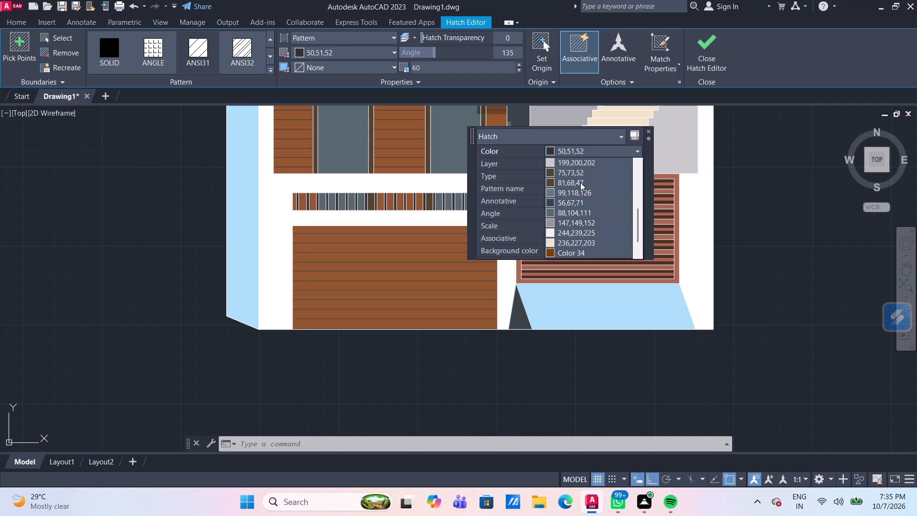
scroll(589, 208, down, 2)
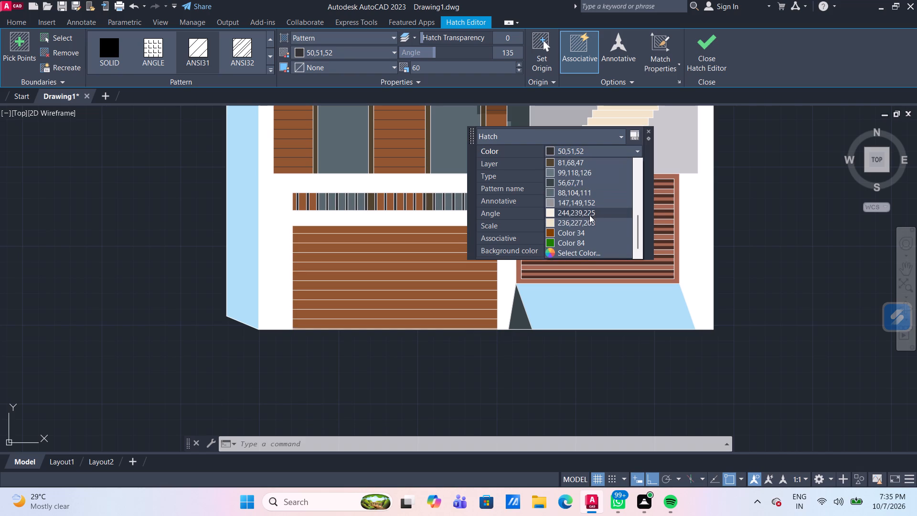
scroll(592, 231, up, 5)
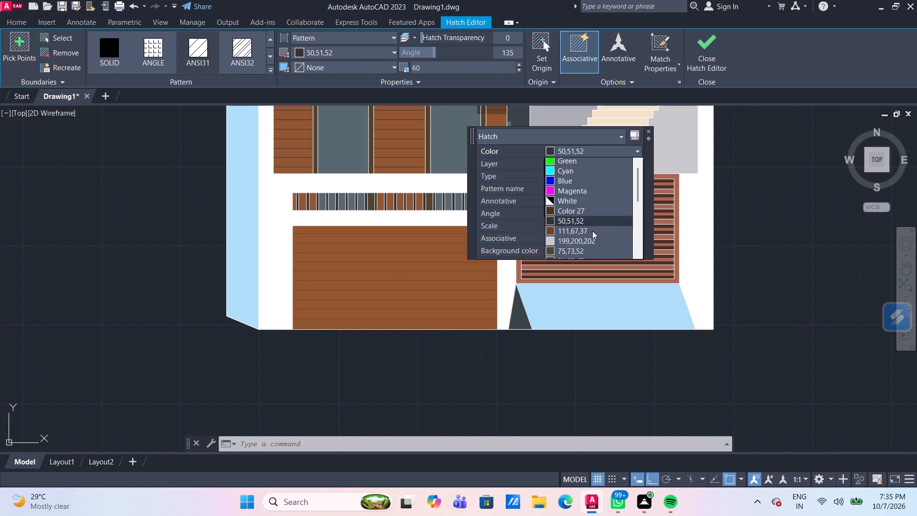
scroll(592, 231, up, 5)
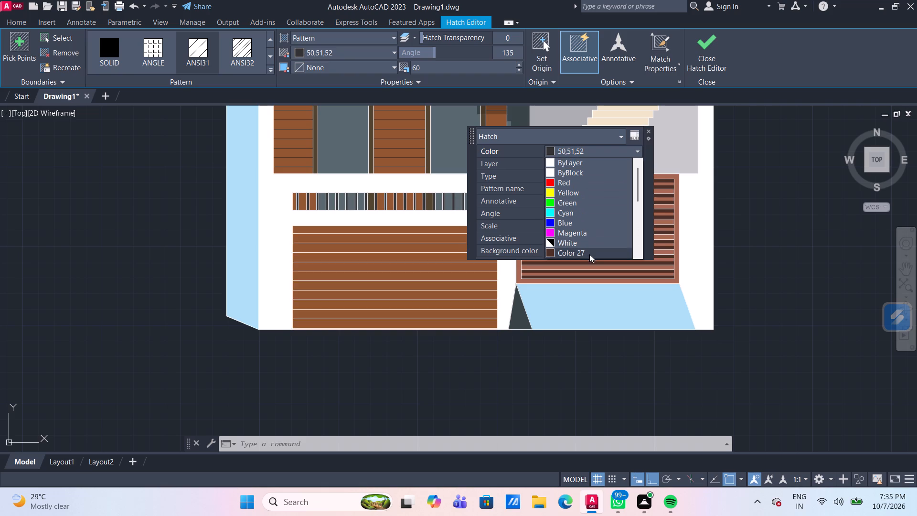
click(587, 250)
key(Escape)
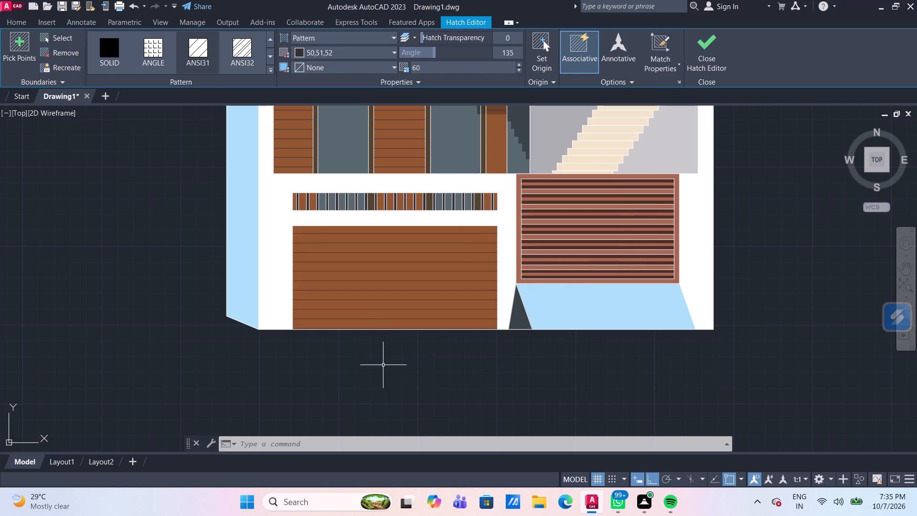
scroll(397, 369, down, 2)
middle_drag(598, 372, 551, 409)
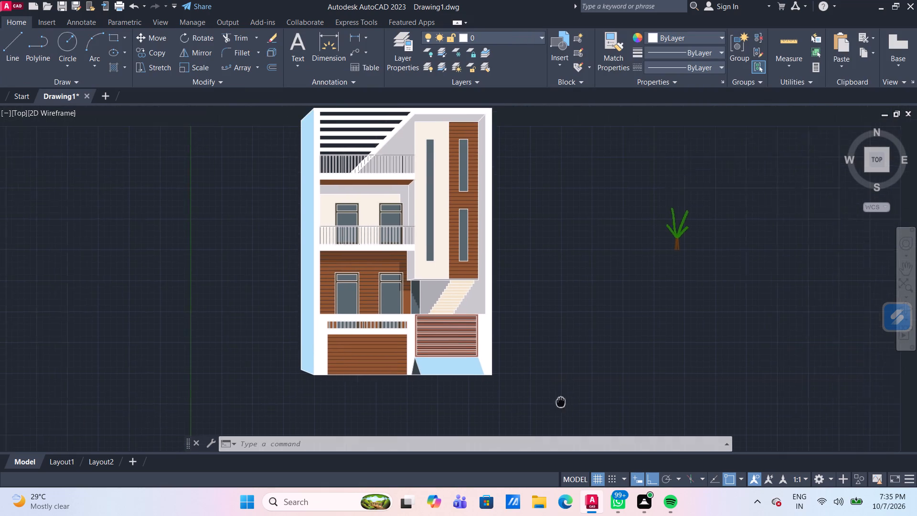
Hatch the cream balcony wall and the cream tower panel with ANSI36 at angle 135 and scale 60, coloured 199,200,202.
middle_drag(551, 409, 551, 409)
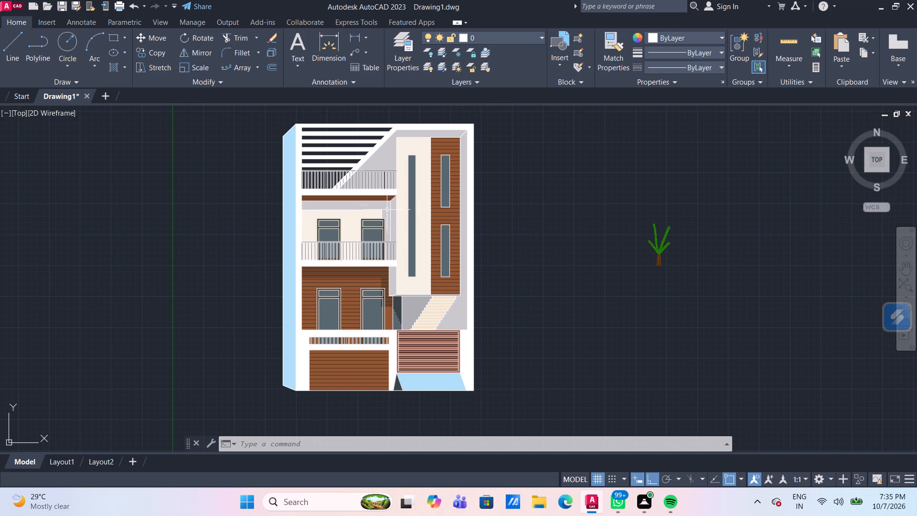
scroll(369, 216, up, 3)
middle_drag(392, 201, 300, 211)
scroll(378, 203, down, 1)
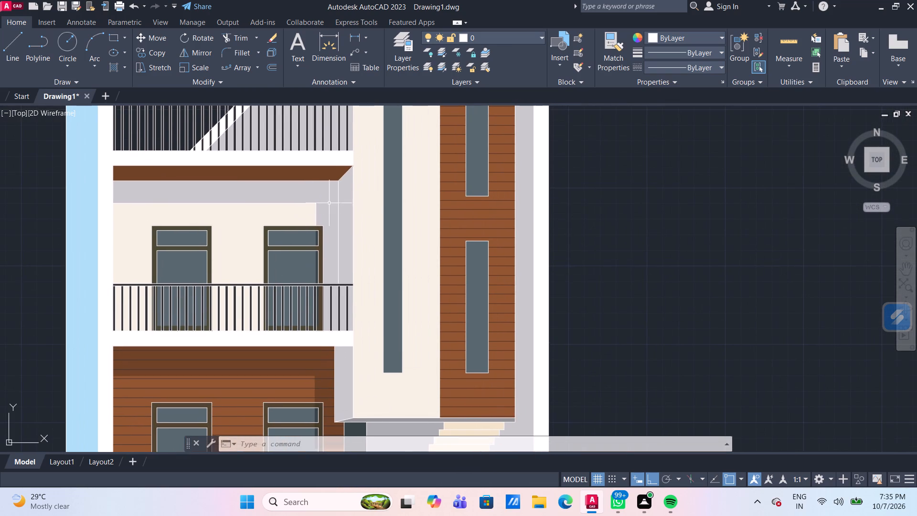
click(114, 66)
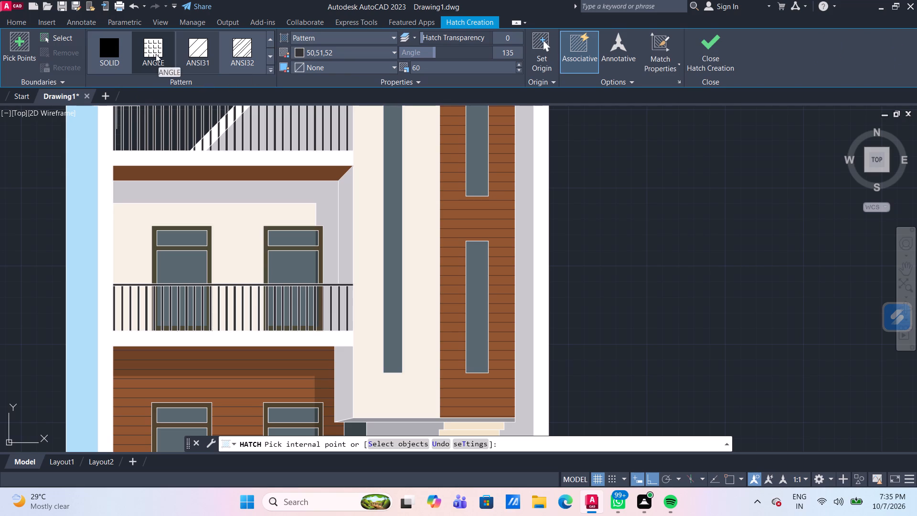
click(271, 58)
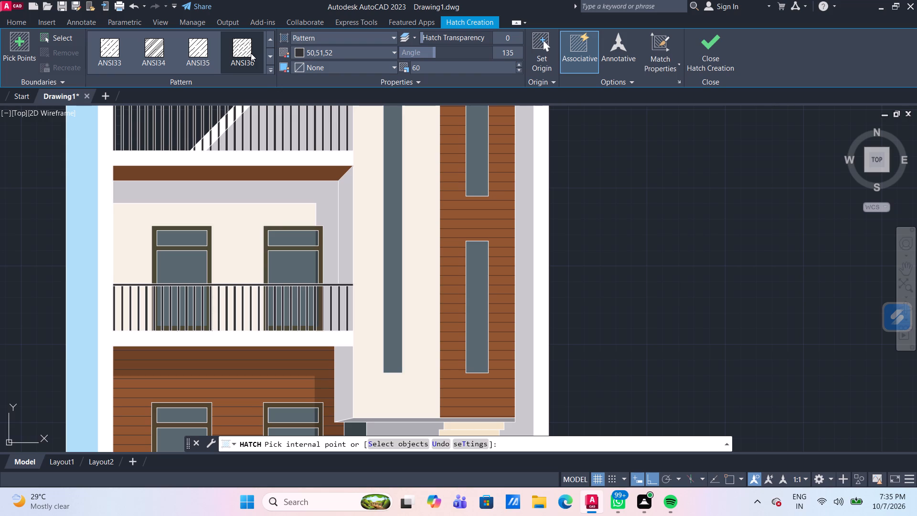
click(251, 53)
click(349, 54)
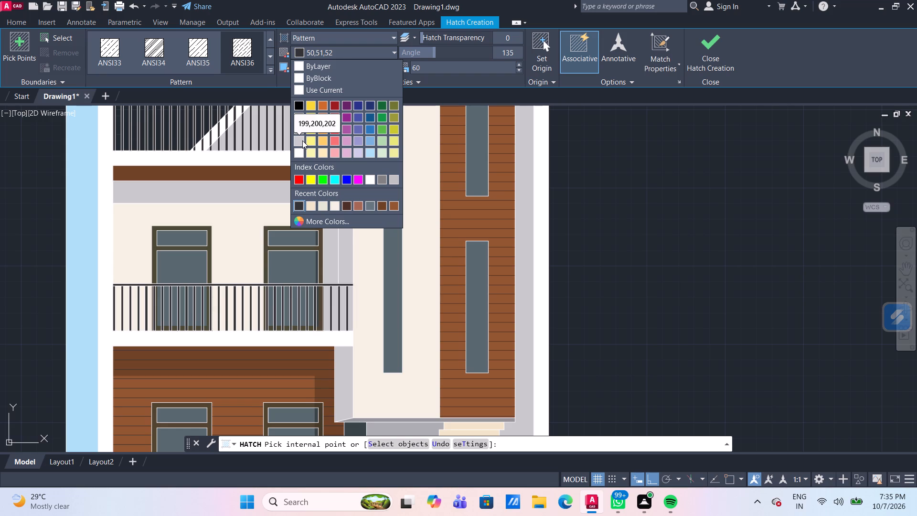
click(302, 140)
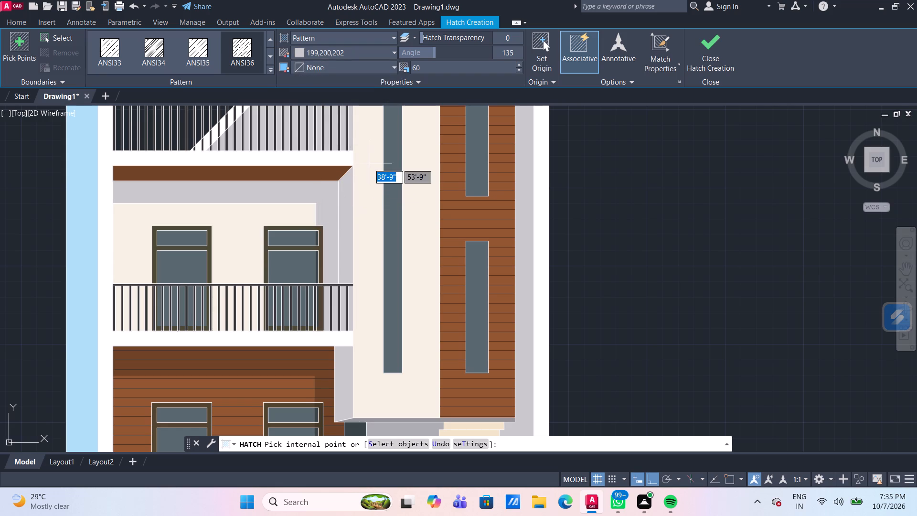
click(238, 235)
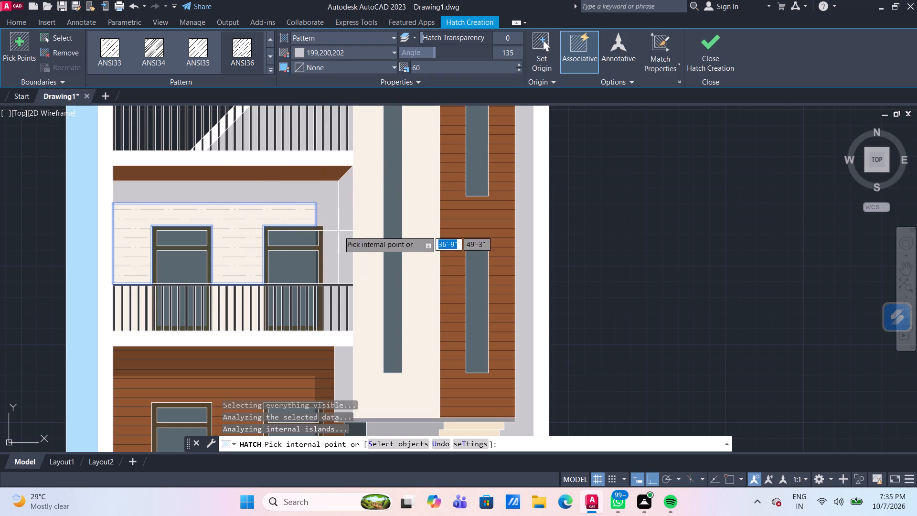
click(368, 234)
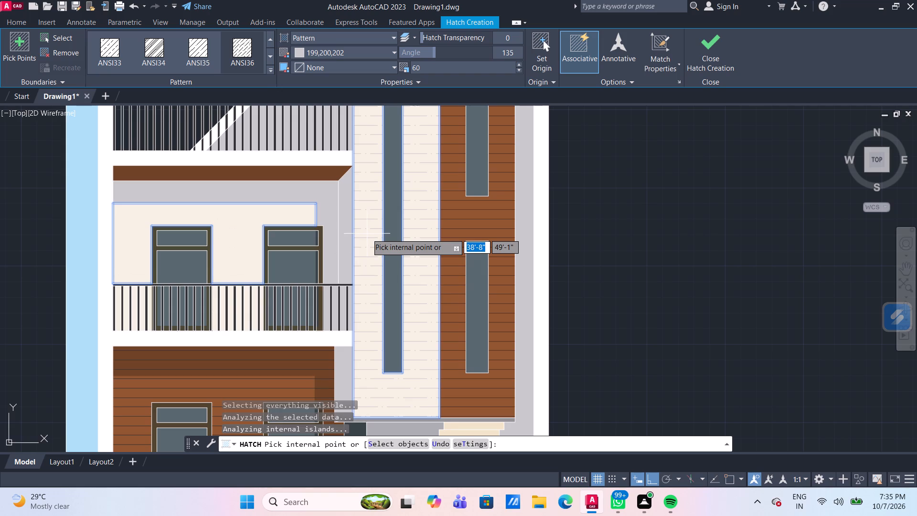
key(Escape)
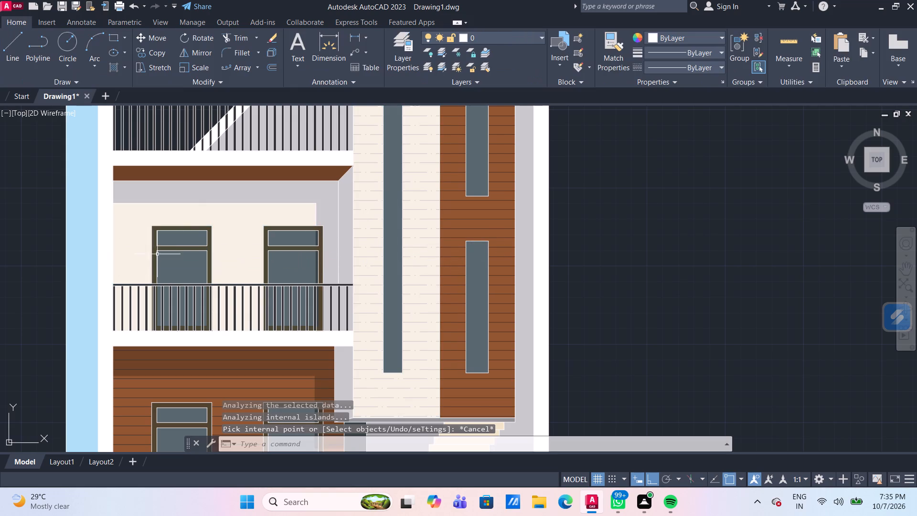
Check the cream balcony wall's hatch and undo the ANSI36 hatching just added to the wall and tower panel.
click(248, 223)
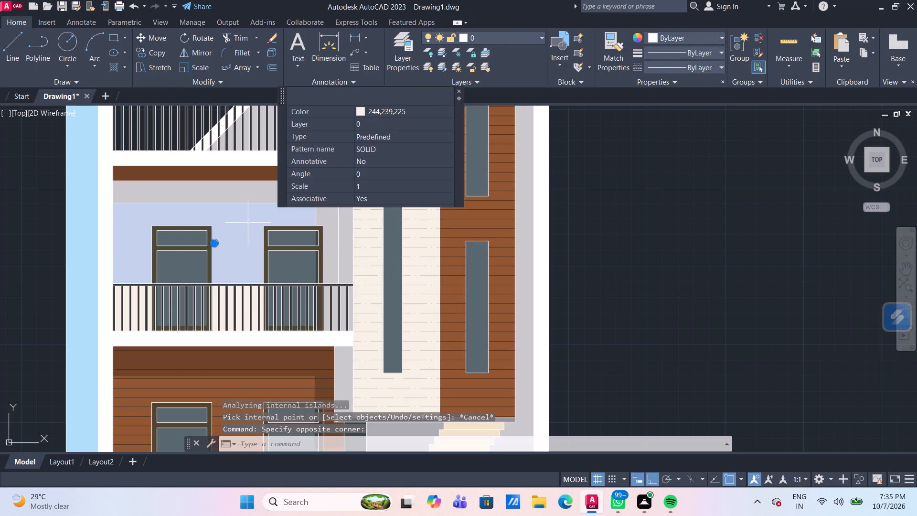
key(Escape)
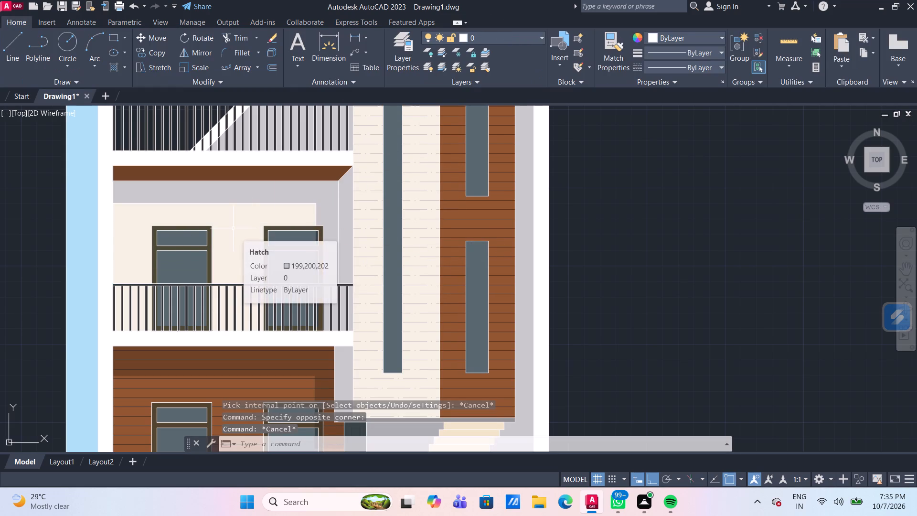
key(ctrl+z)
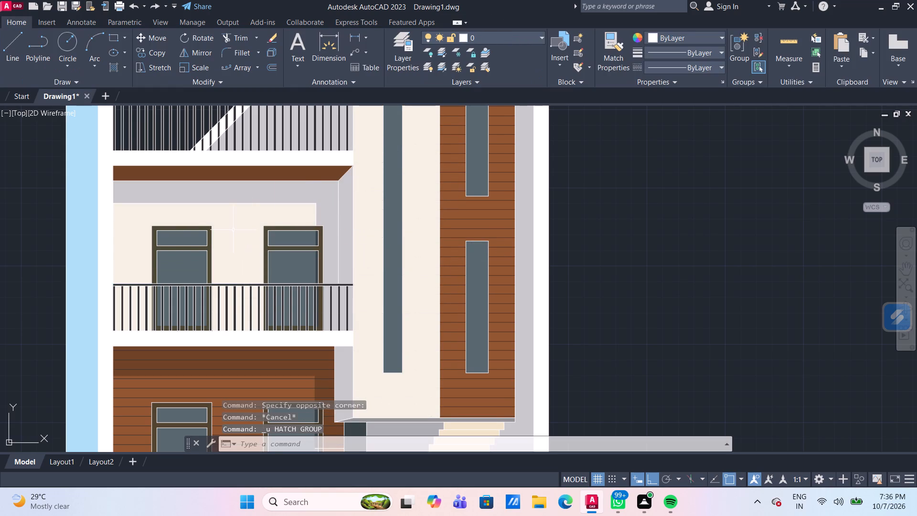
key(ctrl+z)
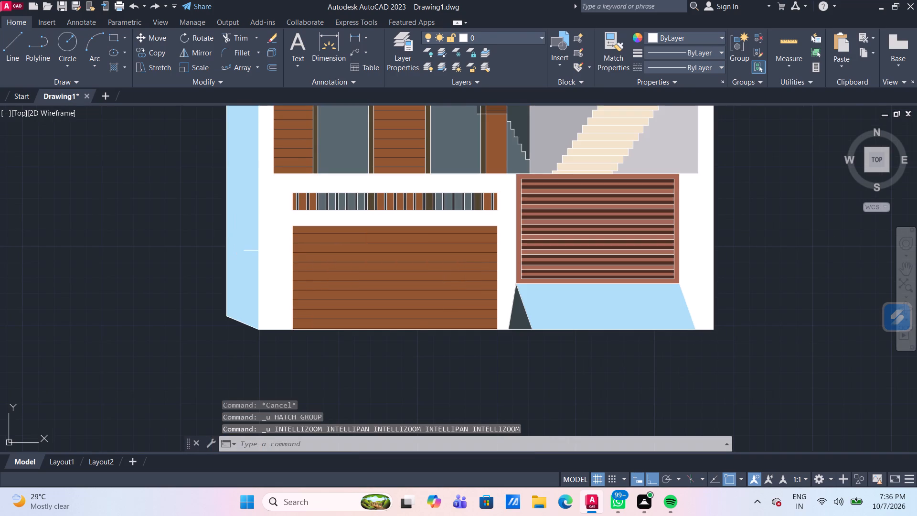
Hatch only the cream wall around the two balcony windows with ANSI36 at angle 135 and scale 60, coloured 199,200,202.
scroll(267, 251, down, 3)
scroll(266, 126, up, 2)
scroll(292, 184, up, 2)
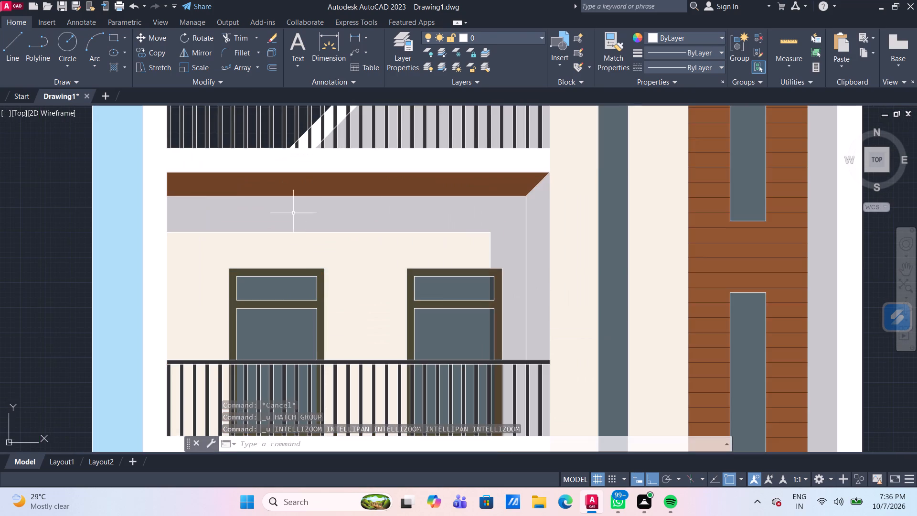
middle_drag(305, 246, 234, 202)
click(111, 64)
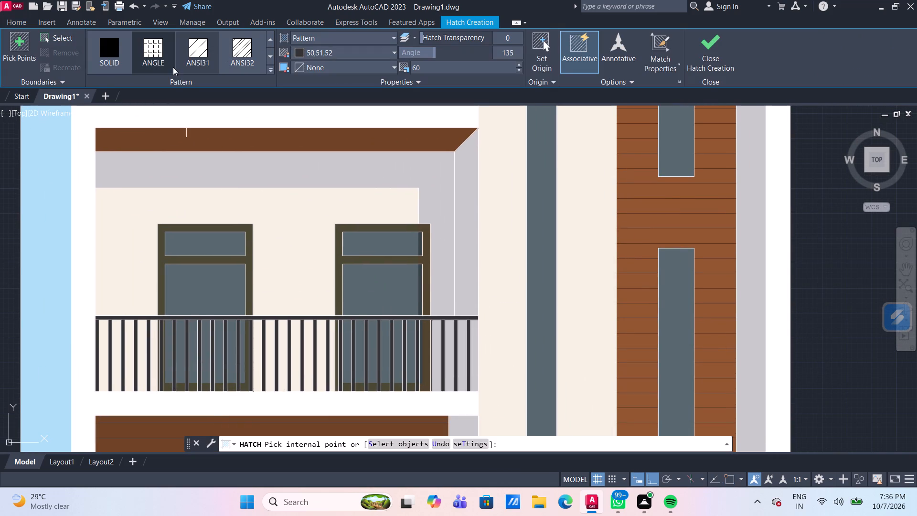
scroll(154, 67, down, 1)
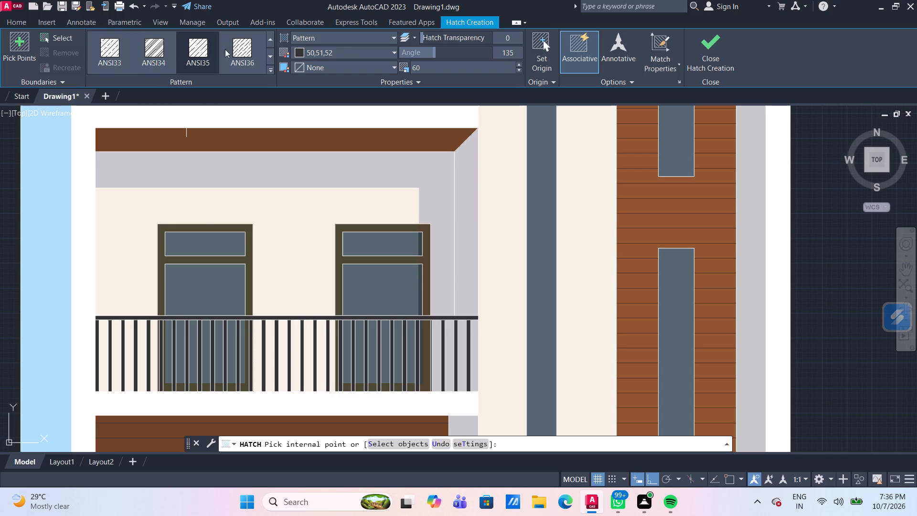
click(253, 47)
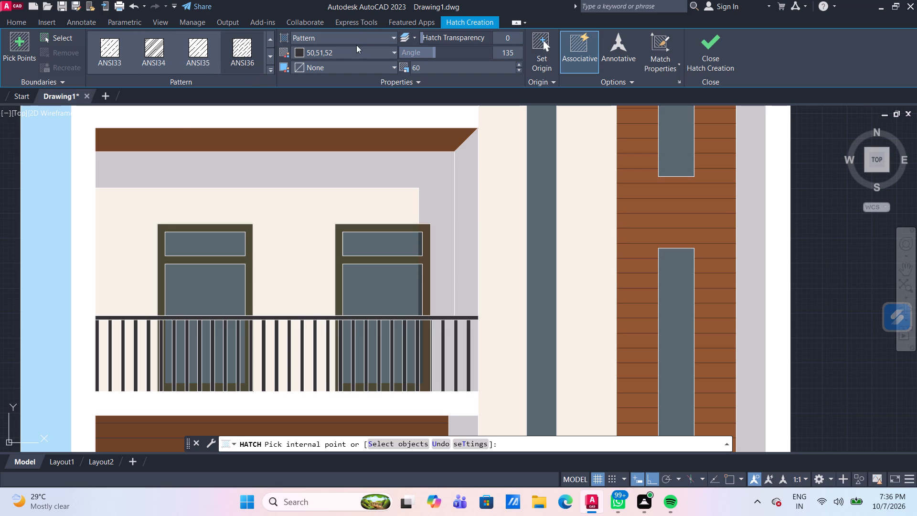
click(361, 51)
click(304, 139)
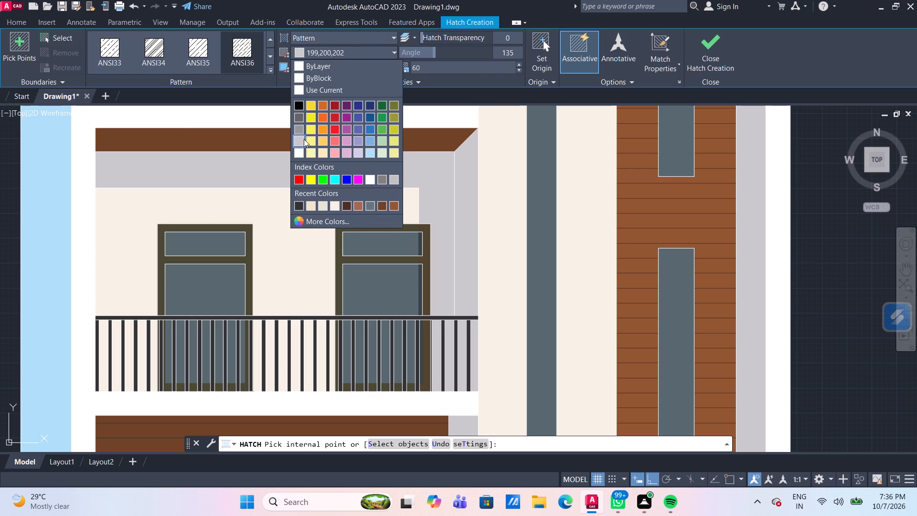
click(259, 236)
key(Return)
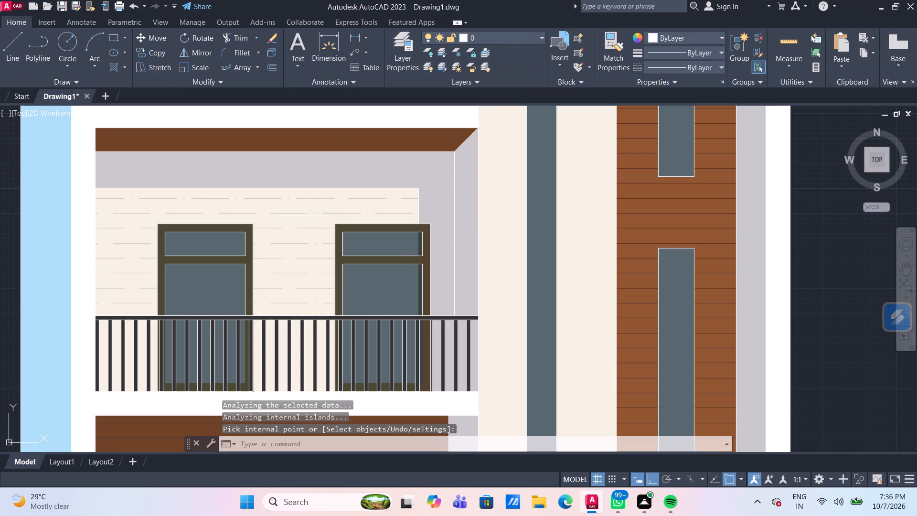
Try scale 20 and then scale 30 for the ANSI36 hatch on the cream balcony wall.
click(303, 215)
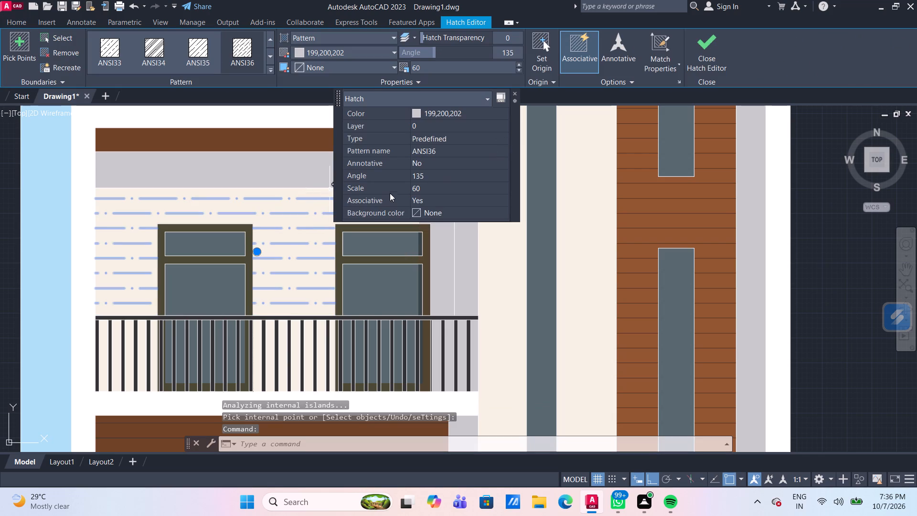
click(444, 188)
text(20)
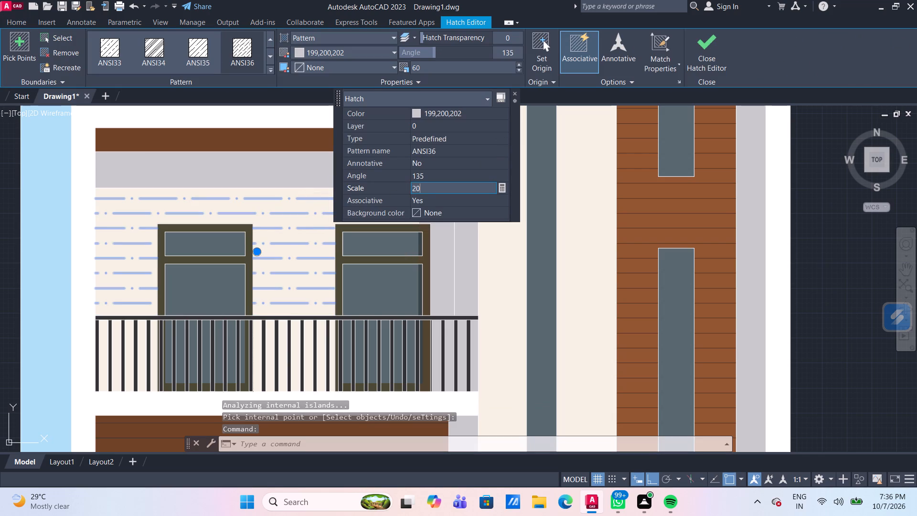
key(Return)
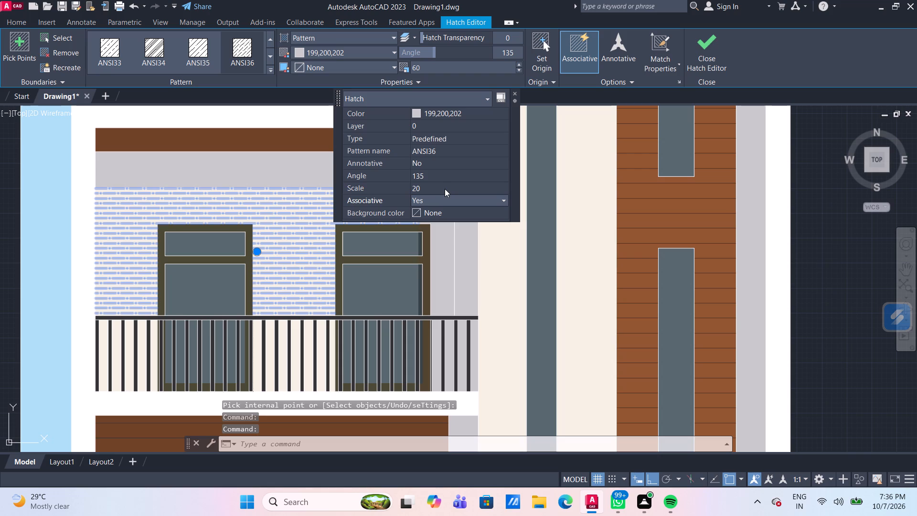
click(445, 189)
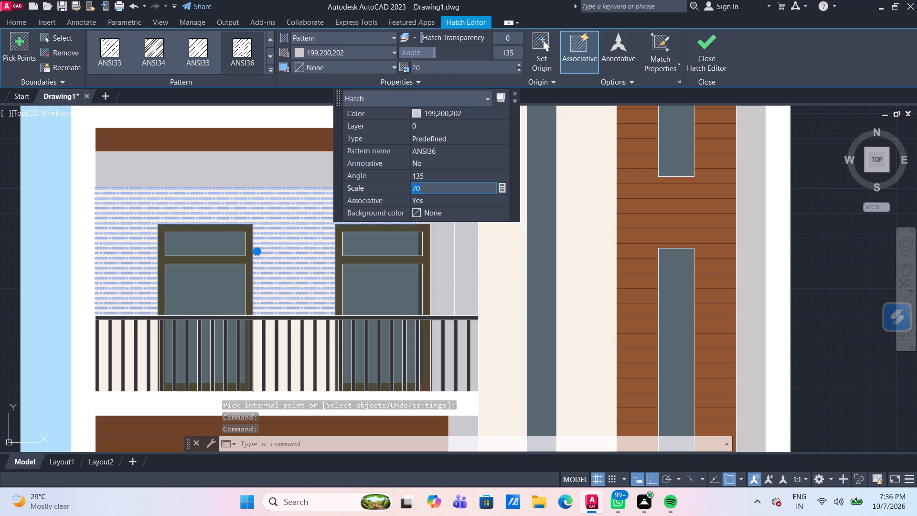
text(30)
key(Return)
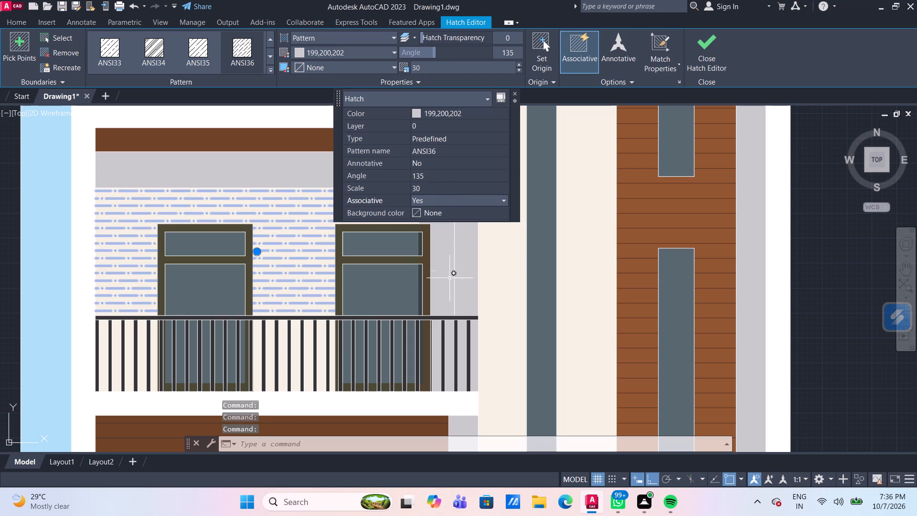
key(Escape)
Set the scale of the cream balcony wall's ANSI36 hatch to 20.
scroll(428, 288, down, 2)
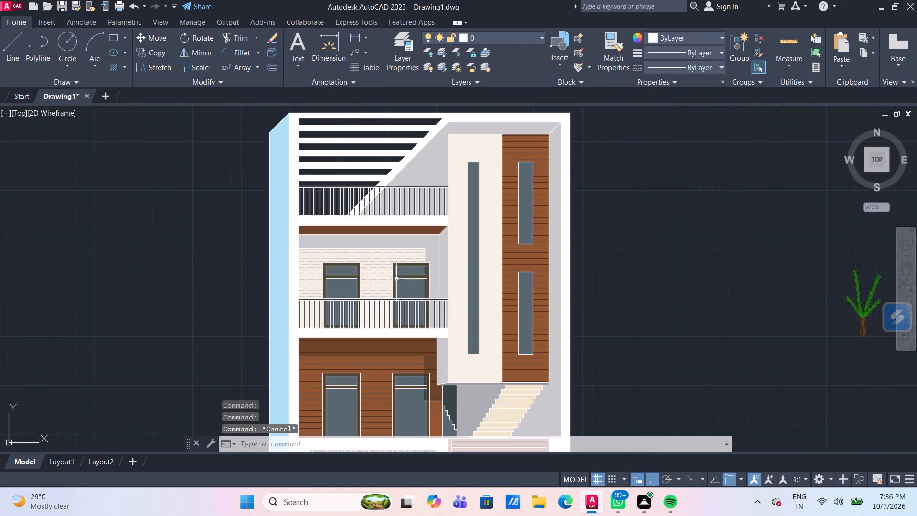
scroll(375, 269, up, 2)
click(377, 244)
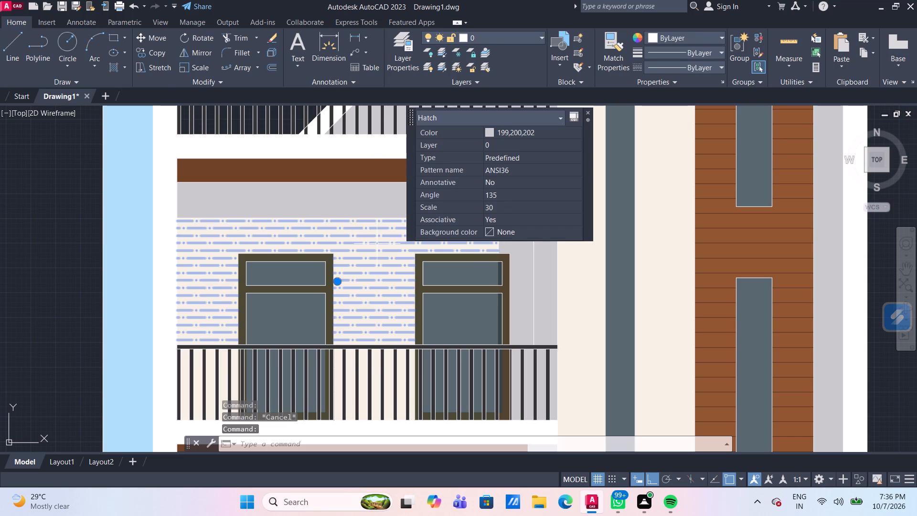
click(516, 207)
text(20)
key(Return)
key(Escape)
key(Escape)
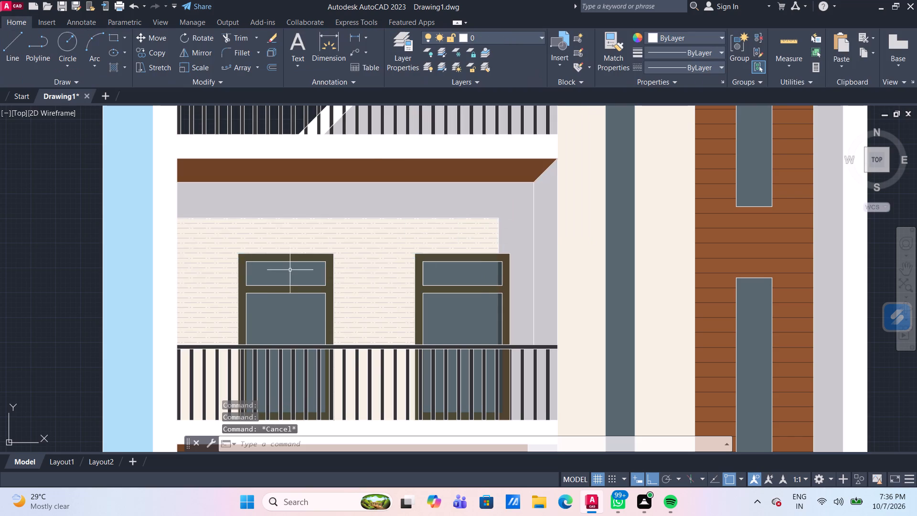
Set the scale of the cream balcony wall's ANSI36 hatch to 25.
scroll(290, 270, down, 2)
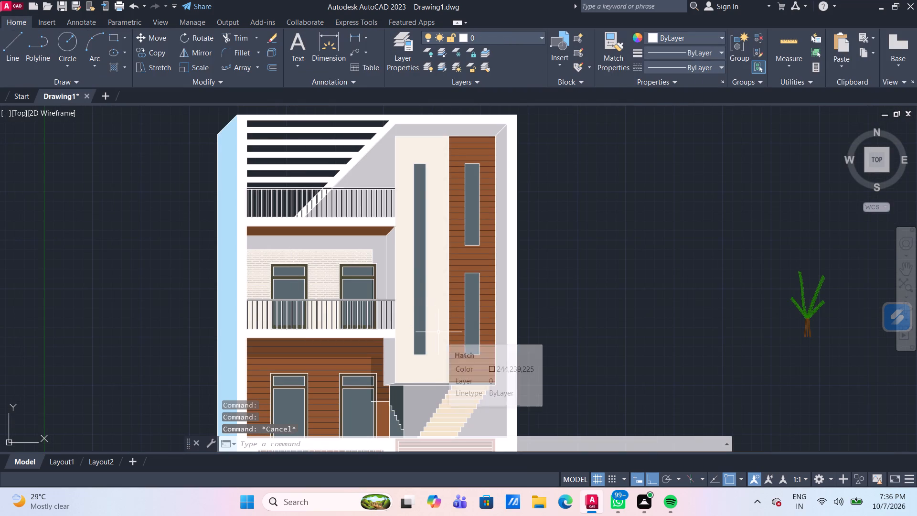
scroll(432, 289, up, 1)
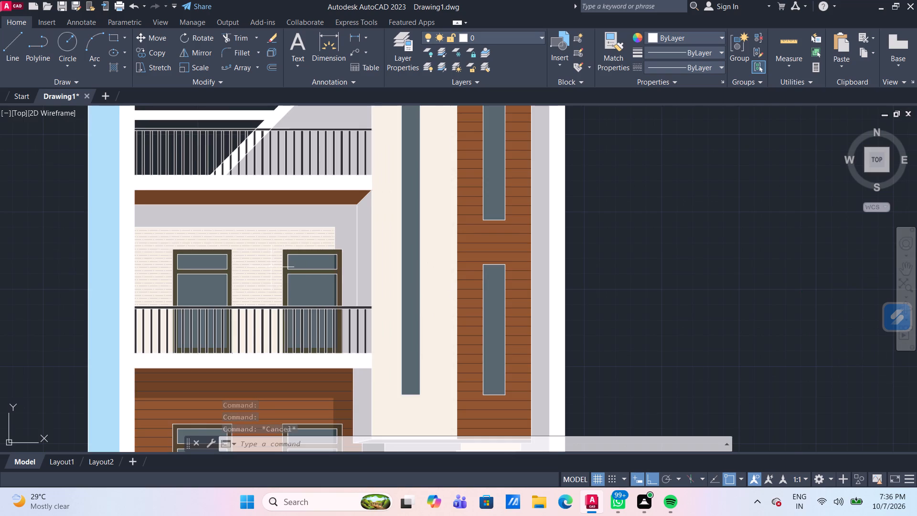
scroll(270, 267, up, 1)
click(256, 229)
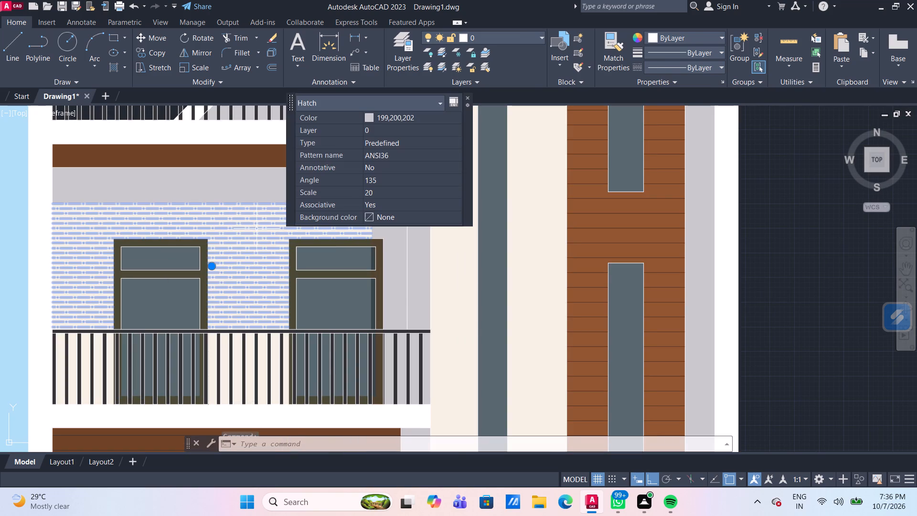
click(379, 194)
text(25)
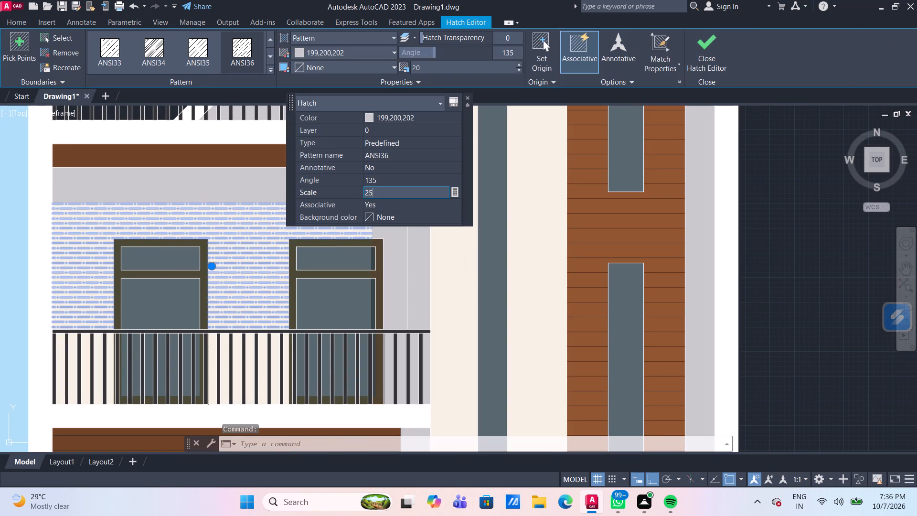
key(Return)
key(Escape)
Hatch the cream tower panel around the tall narrow window with ANSI36 at angle 135 and scale 25, coloured 199,200,202.
scroll(292, 297, down, 2)
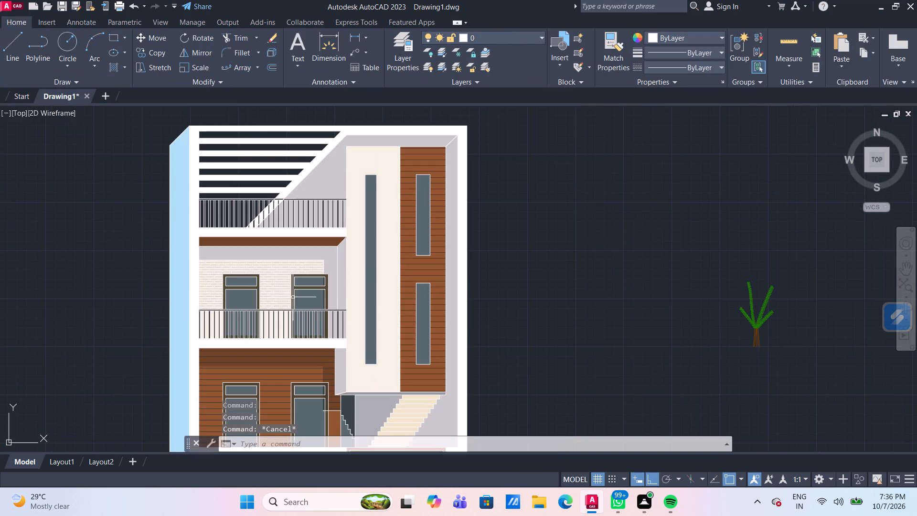
scroll(376, 306, up, 2)
middle_drag(355, 320, 319, 312)
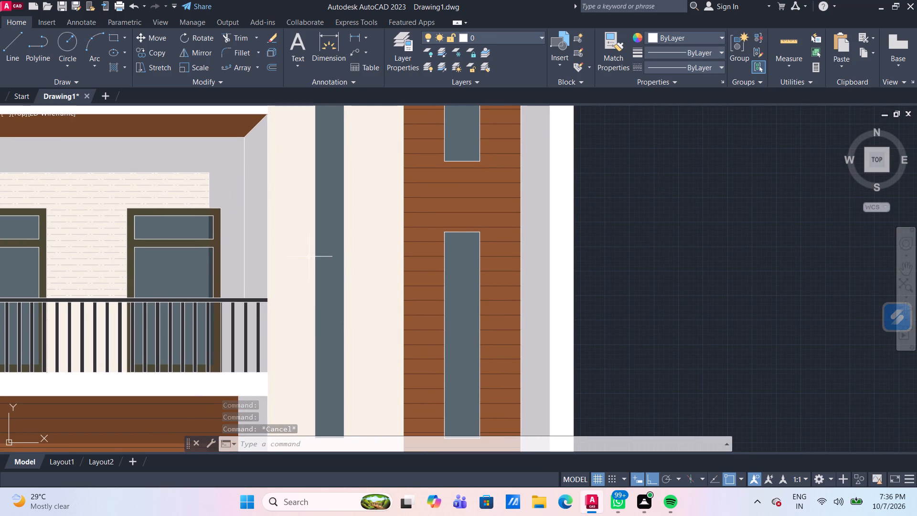
click(118, 68)
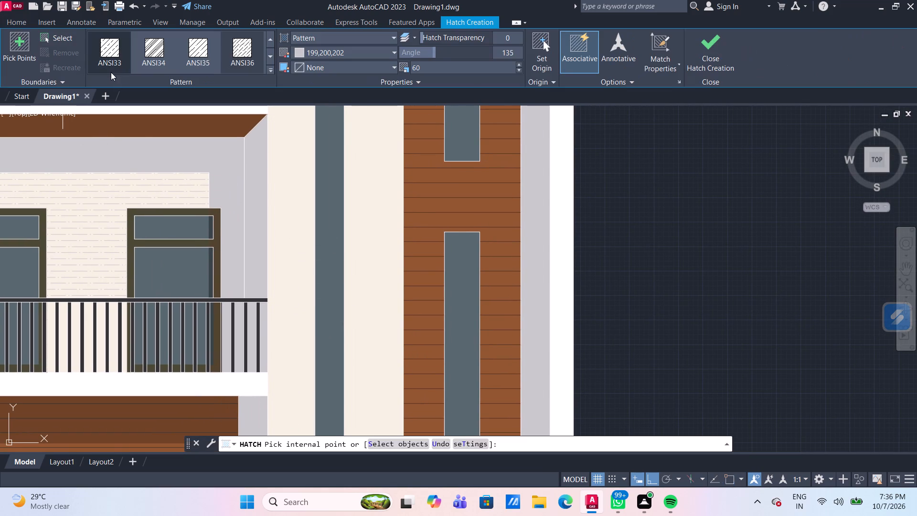
click(284, 162)
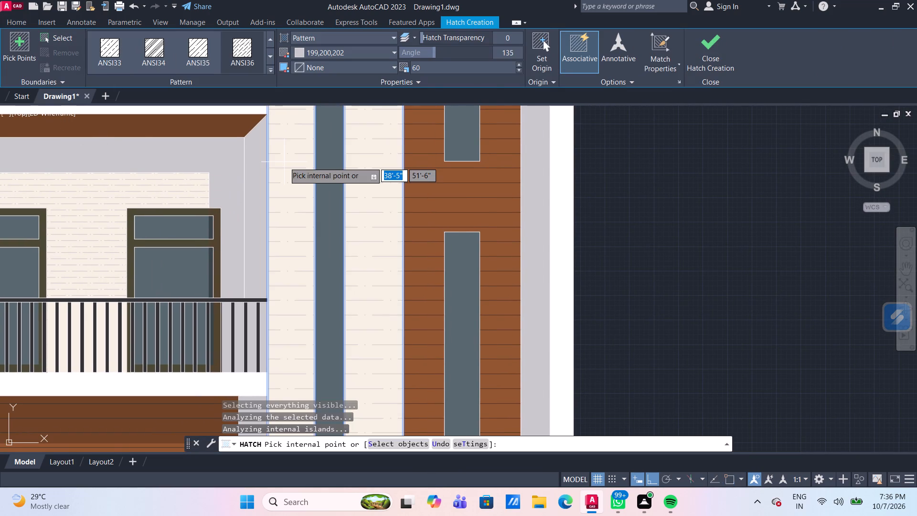
click(457, 68)
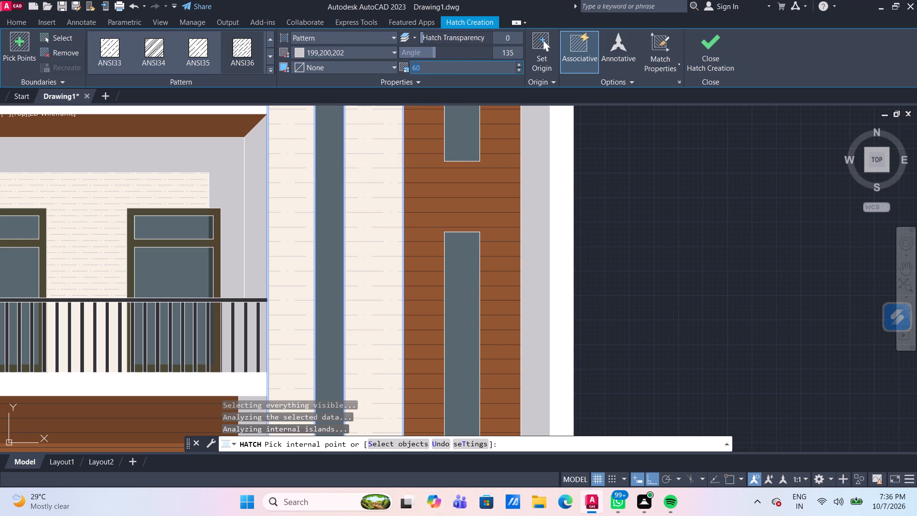
text(25)
key(Return)
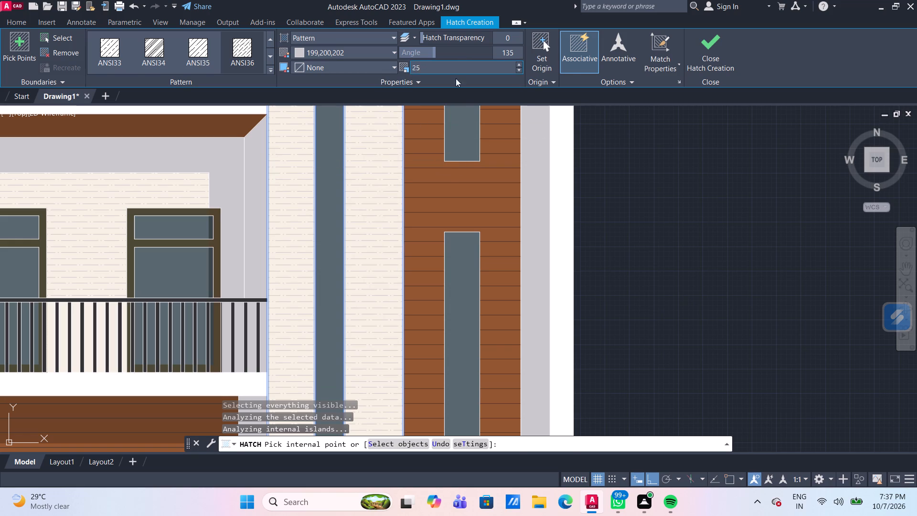
key(Escape)
Set the scale of the cream tower panel's ANSI36 hatch to 30.
scroll(449, 190, down, 2)
scroll(548, 245, down, 1)
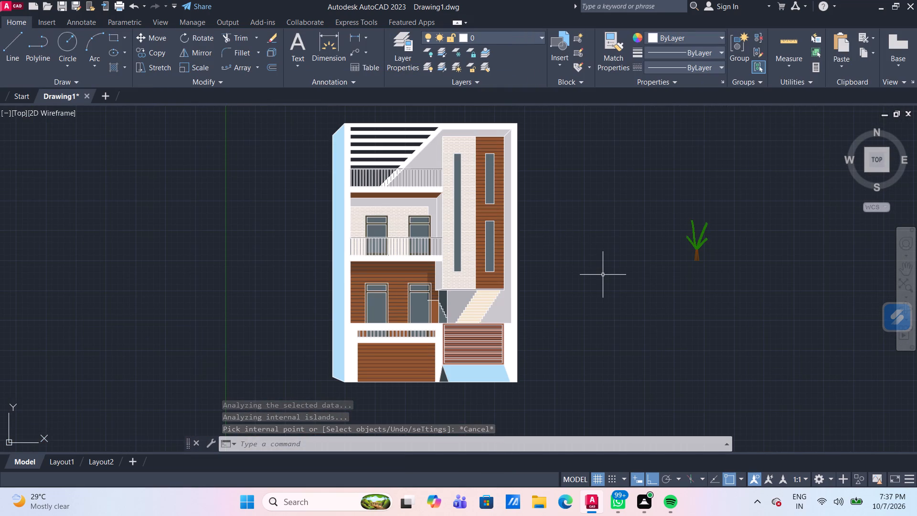
scroll(453, 213, up, 3)
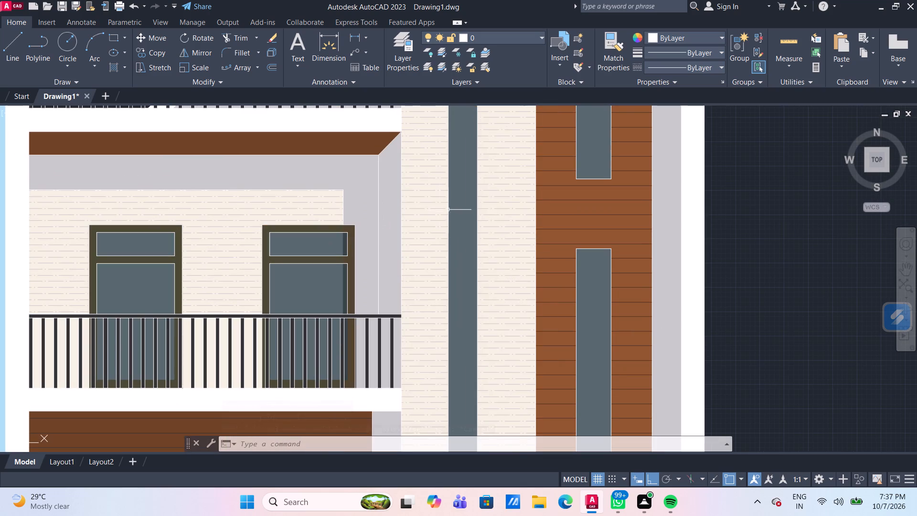
click(423, 204)
click(560, 164)
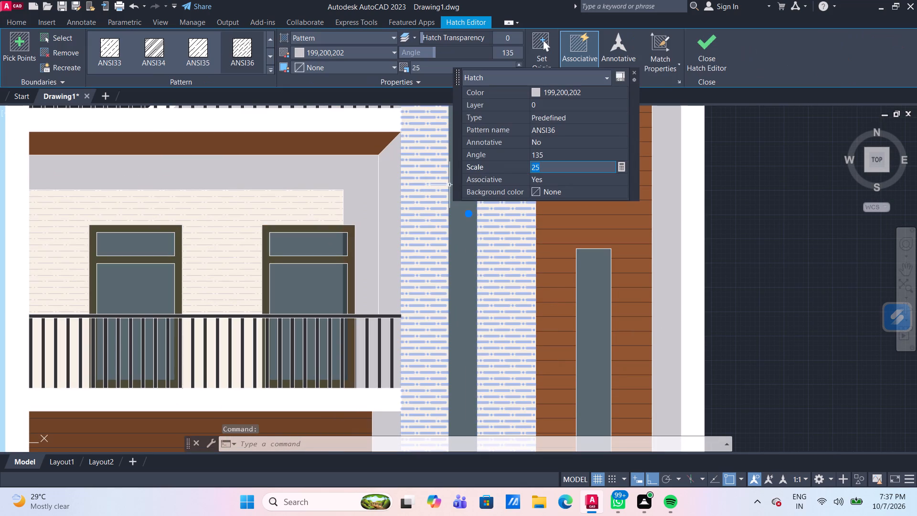
text(30)
key(Return)
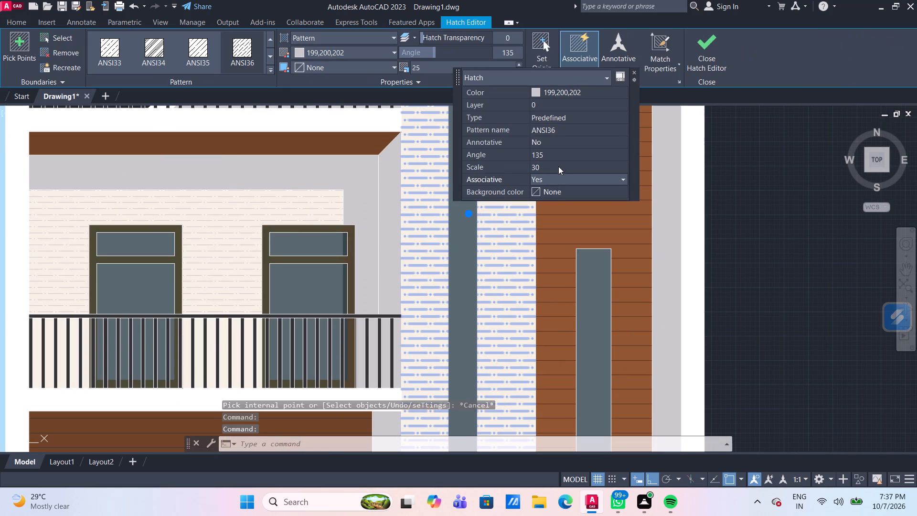
key(Escape)
Set the scale of the cream balcony wall's ANSI36 hatch to 30.
click(226, 220)
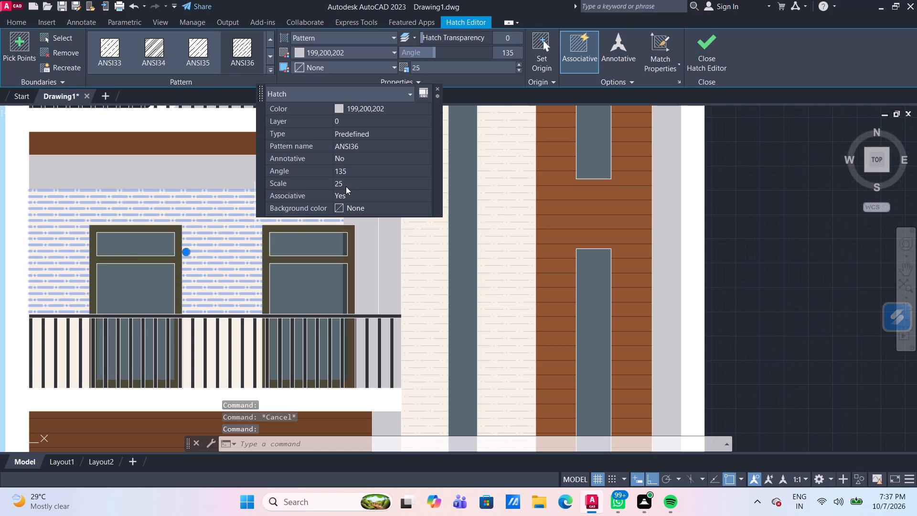
click(346, 186)
text(30)
key(Return)
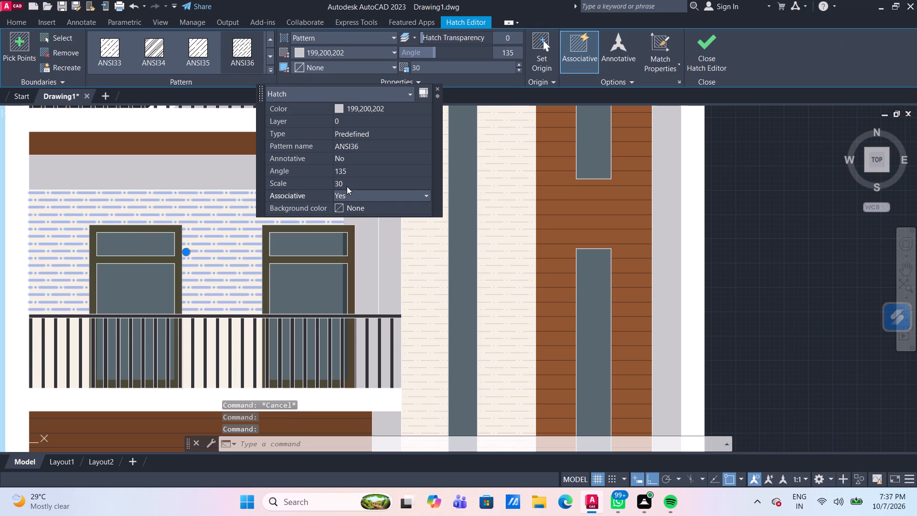
key(Escape)
key(Escape)
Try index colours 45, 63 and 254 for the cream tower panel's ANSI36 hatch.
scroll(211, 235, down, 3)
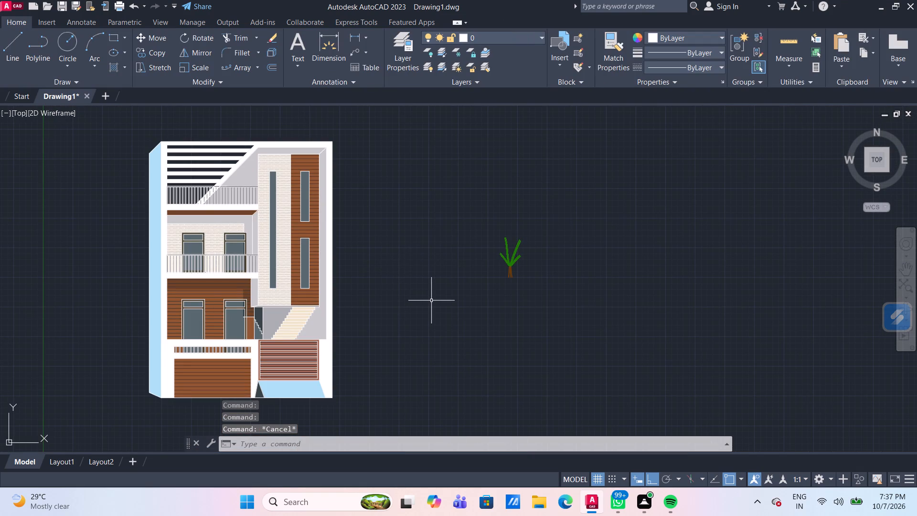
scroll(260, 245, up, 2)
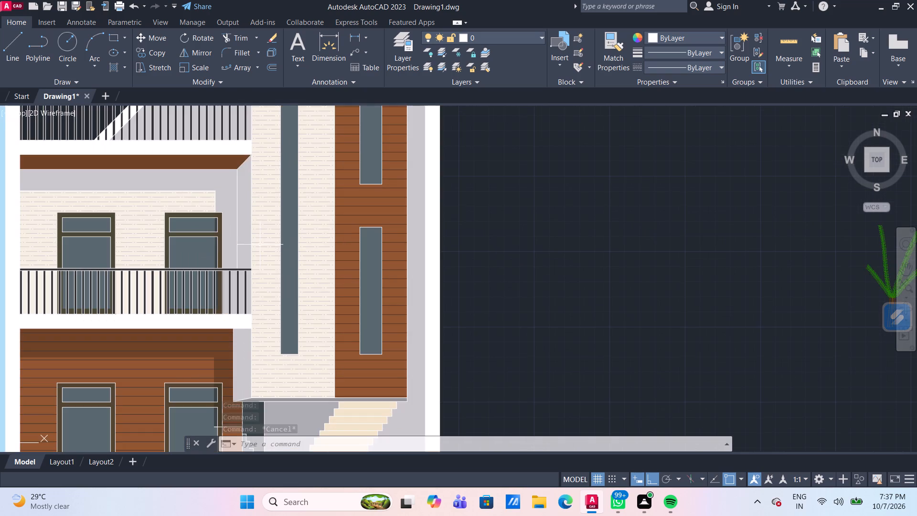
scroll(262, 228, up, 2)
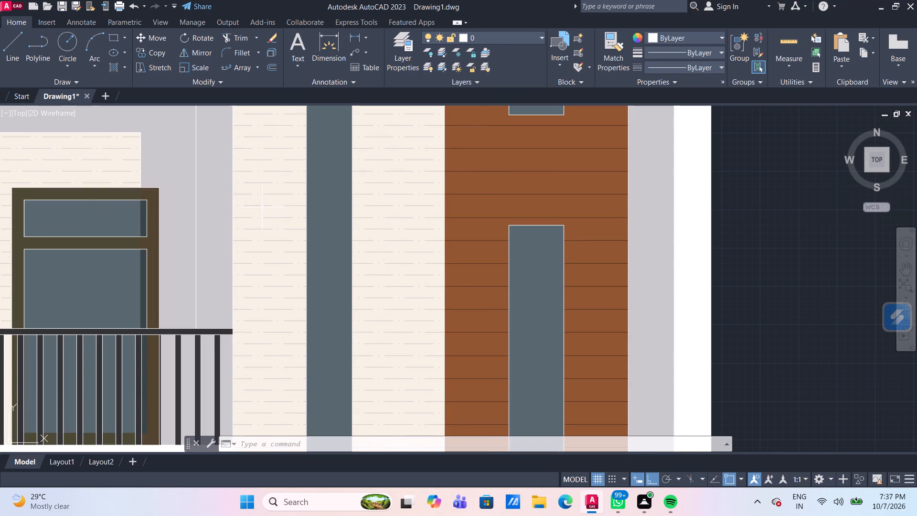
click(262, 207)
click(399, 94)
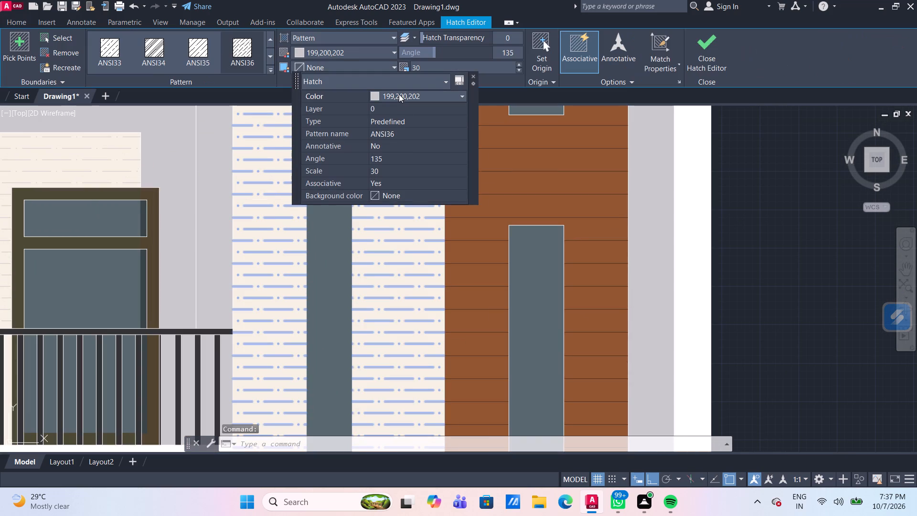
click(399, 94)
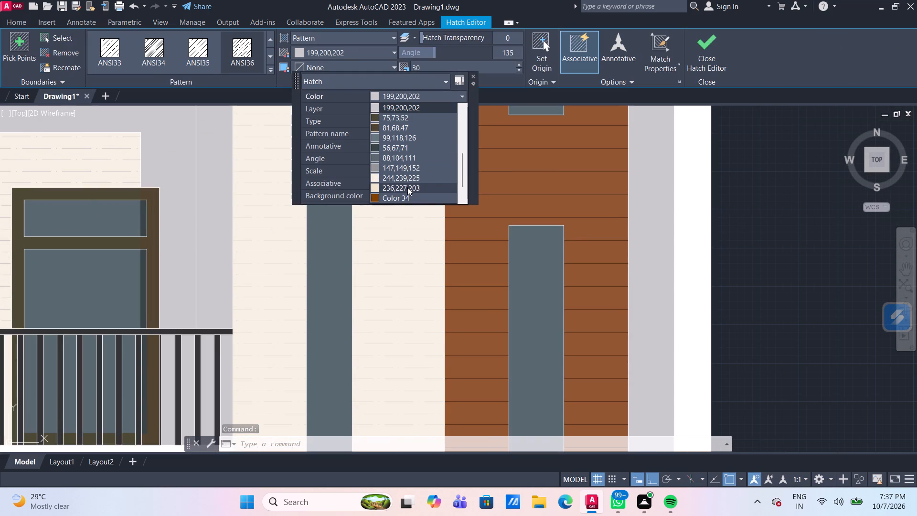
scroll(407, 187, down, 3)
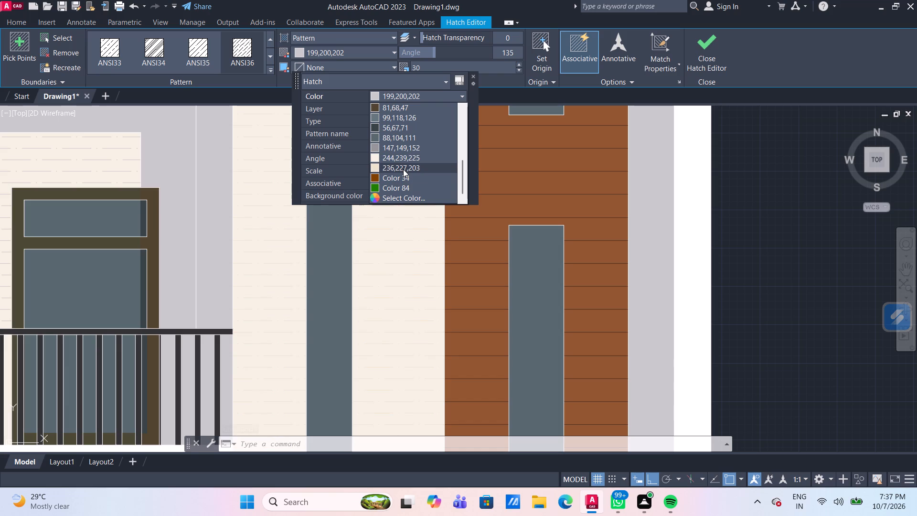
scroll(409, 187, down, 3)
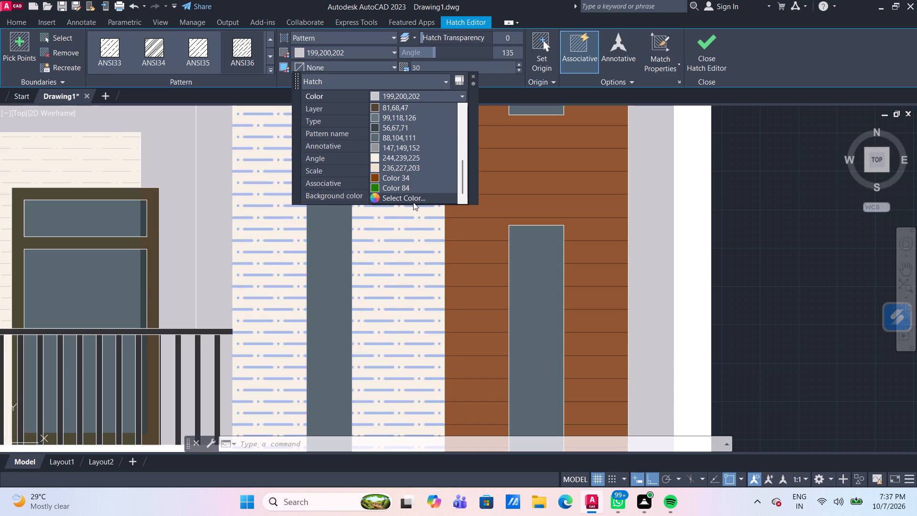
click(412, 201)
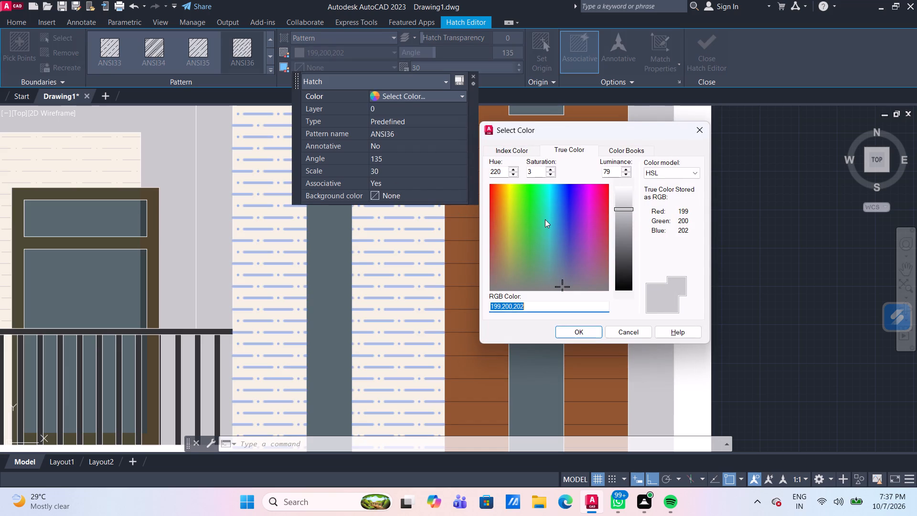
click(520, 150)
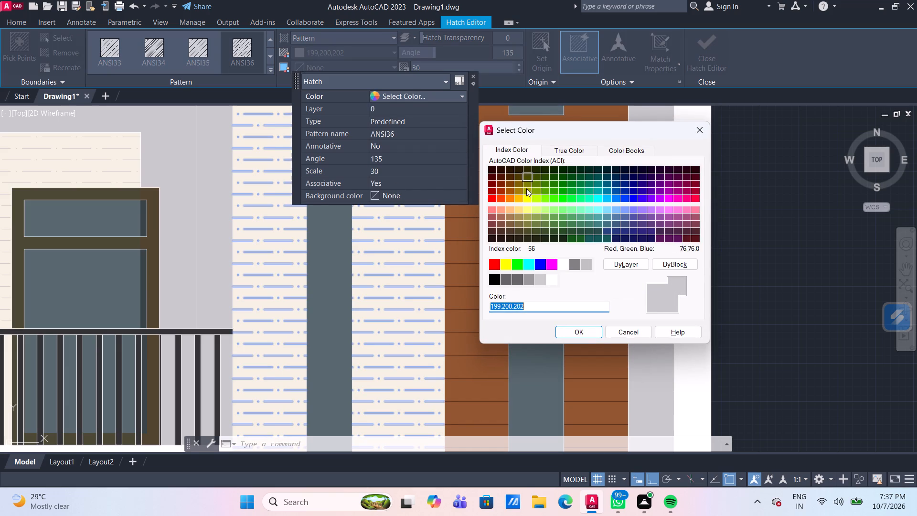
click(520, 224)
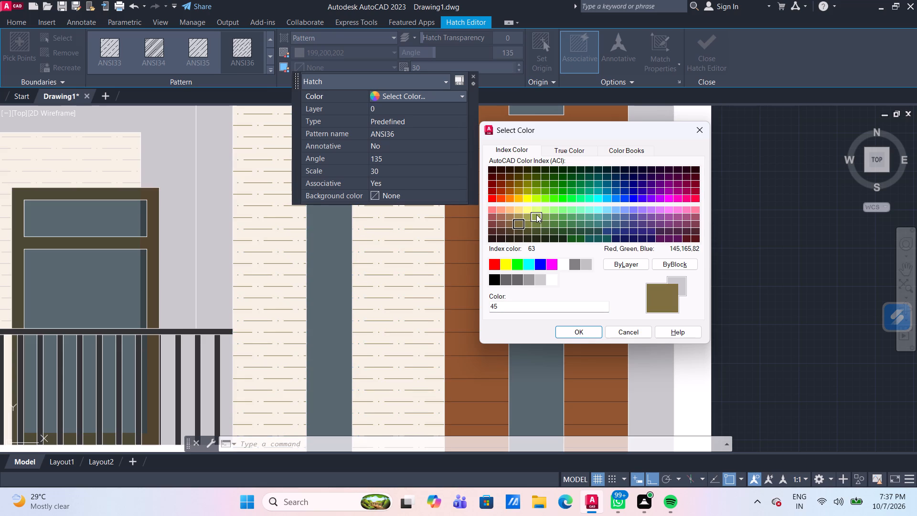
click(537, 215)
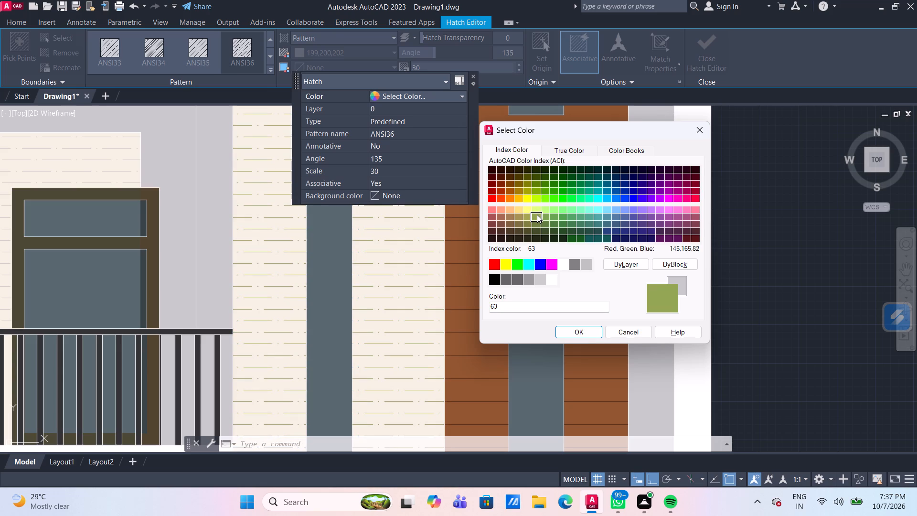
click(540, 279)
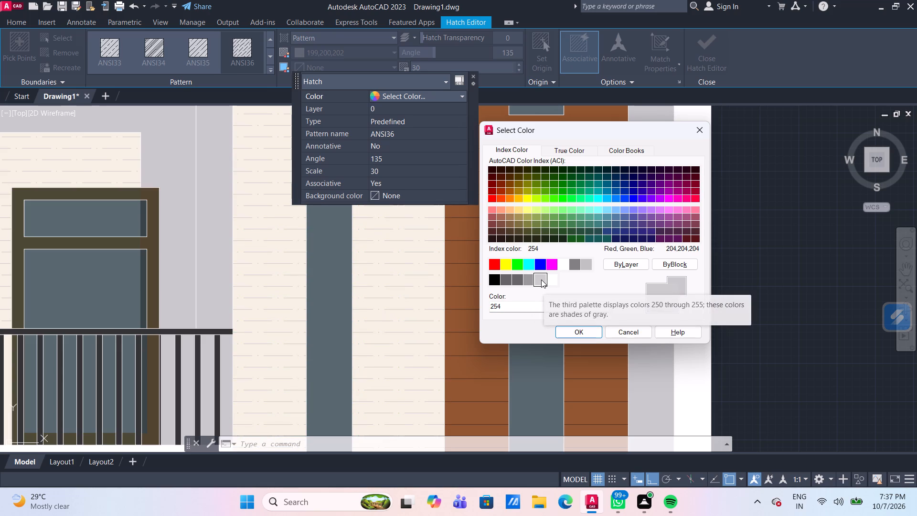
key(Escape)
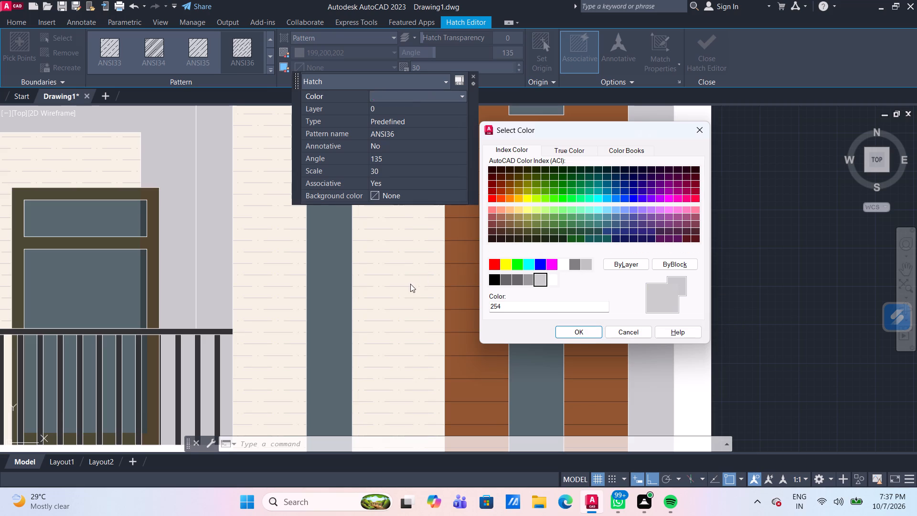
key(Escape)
Hatch the brown soffit above the middle-floor balcony with ANSI31 at angle 45 and scale 40, coloured 50,51,52.
scroll(453, 239, down, 3)
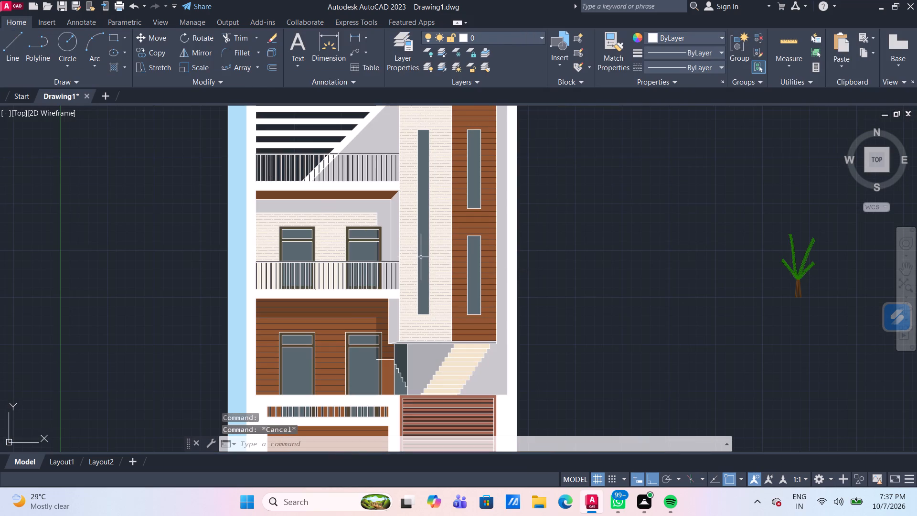
scroll(351, 252, up, 2)
scroll(381, 241, down, 2)
scroll(370, 172, up, 2)
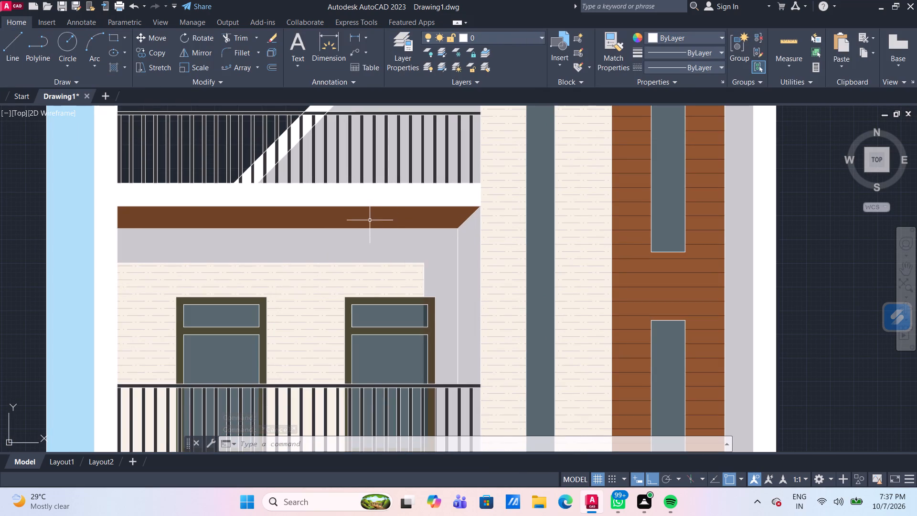
click(111, 68)
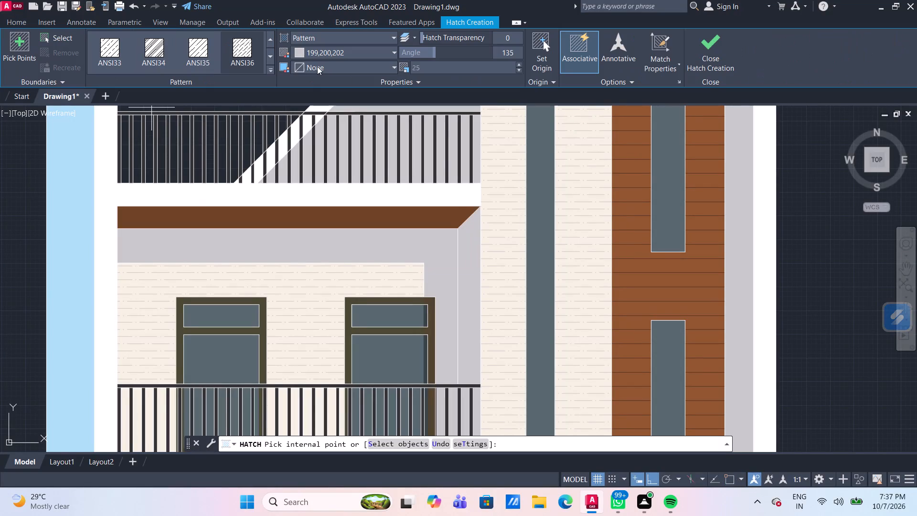
scroll(206, 70, up, 2)
click(203, 52)
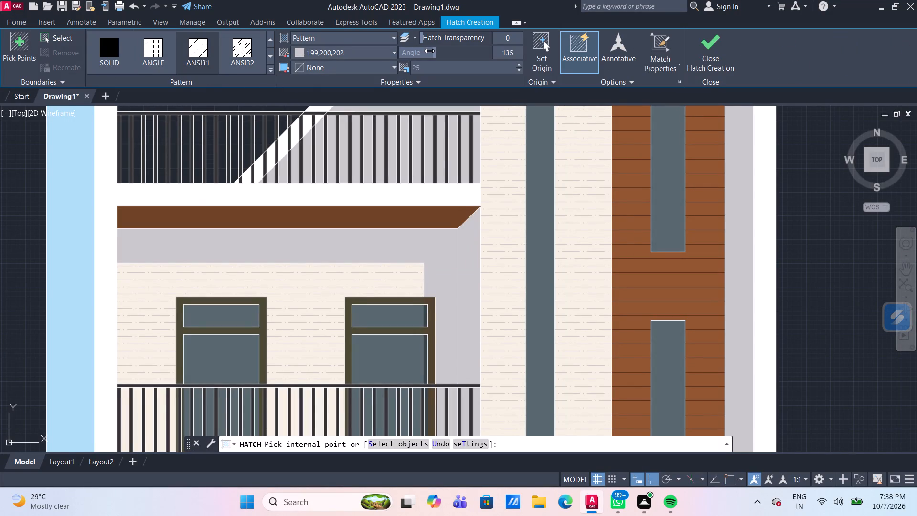
click(203, 49)
click(350, 54)
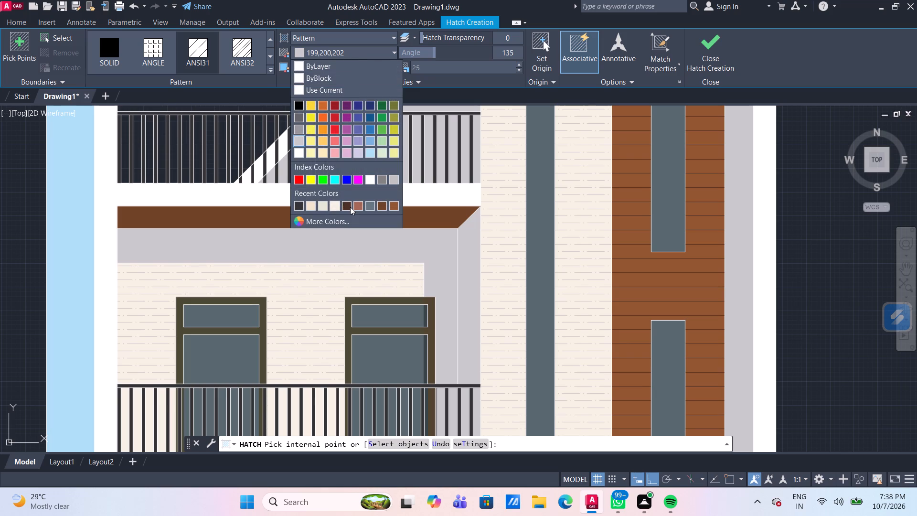
click(300, 207)
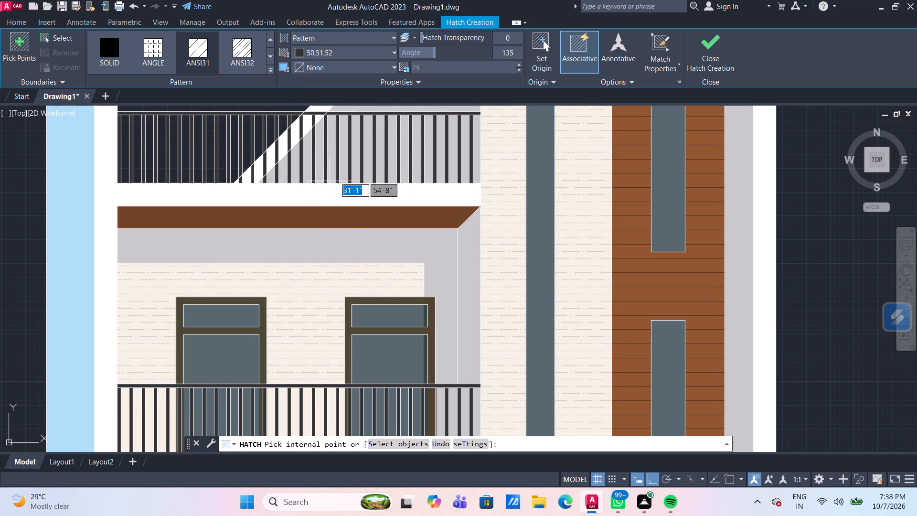
click(509, 56)
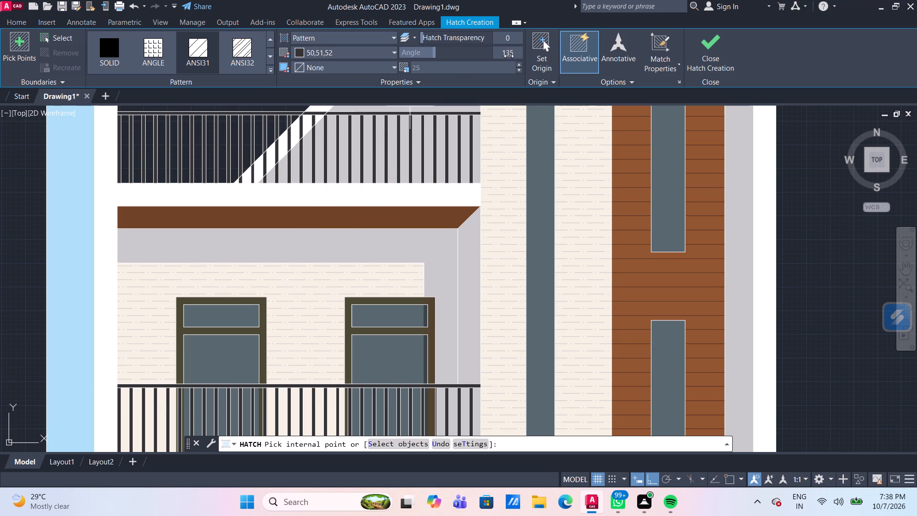
text(45)
key(Return)
click(401, 222)
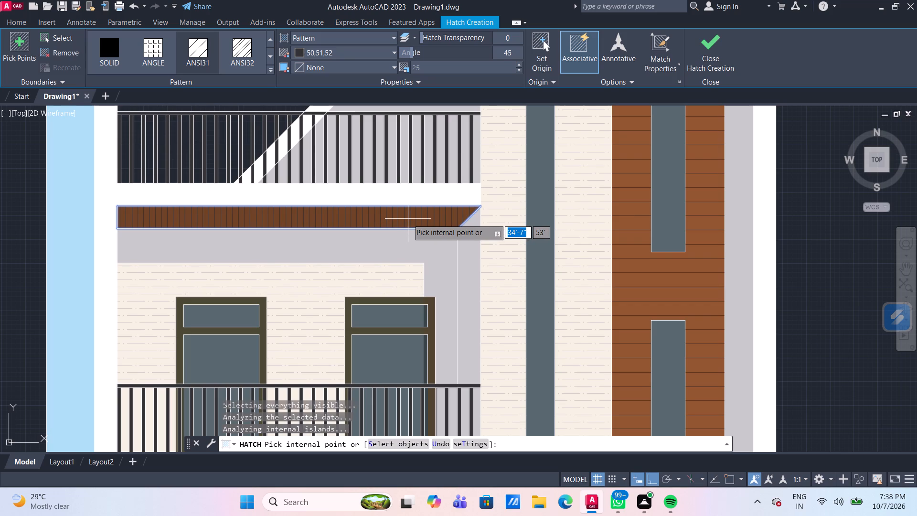
click(453, 69)
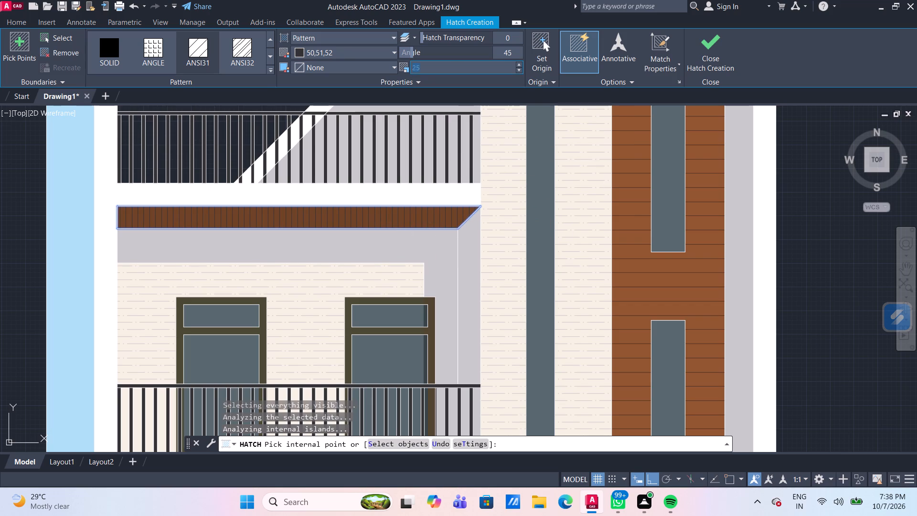
text(40)
key(Return)
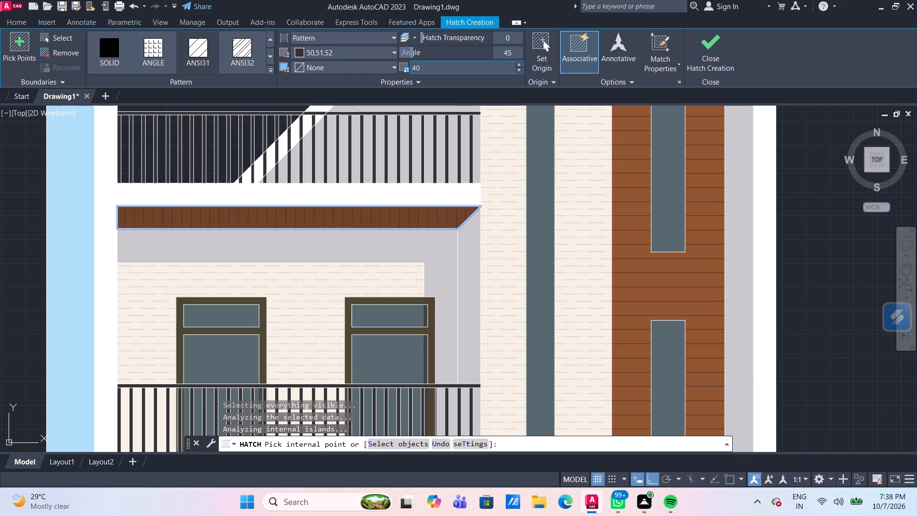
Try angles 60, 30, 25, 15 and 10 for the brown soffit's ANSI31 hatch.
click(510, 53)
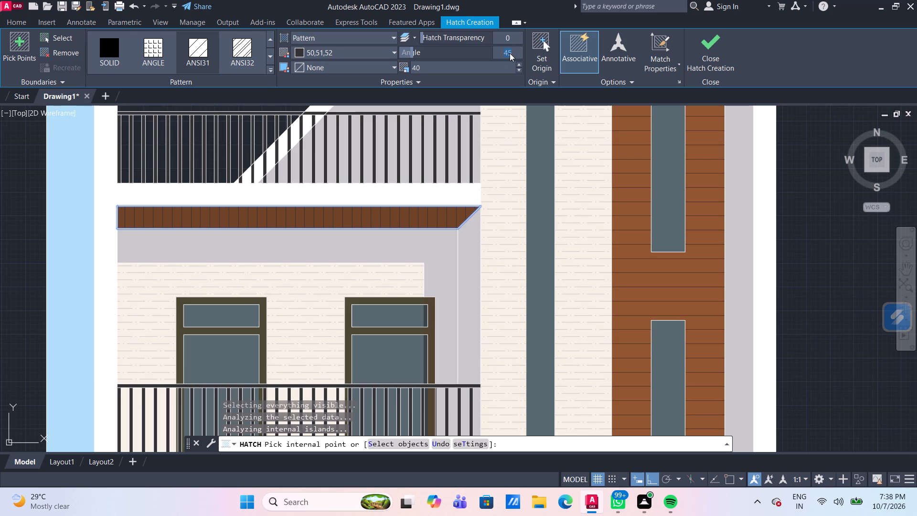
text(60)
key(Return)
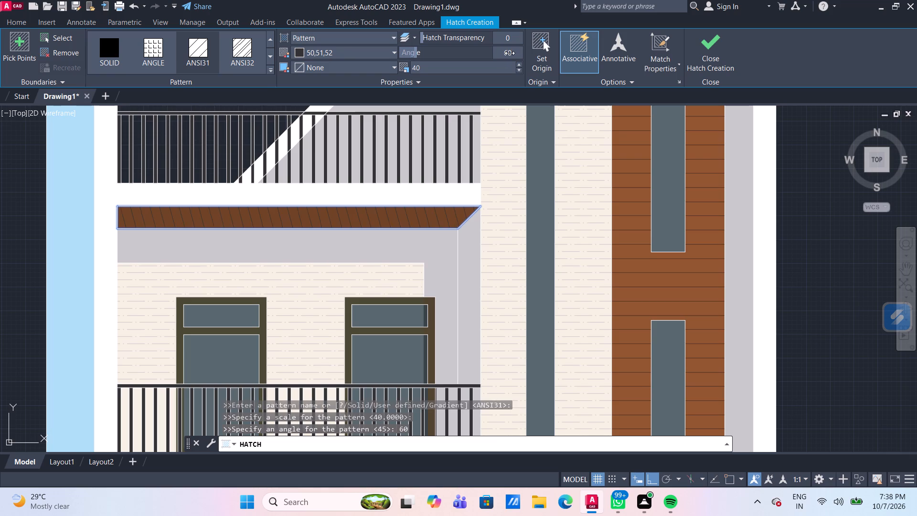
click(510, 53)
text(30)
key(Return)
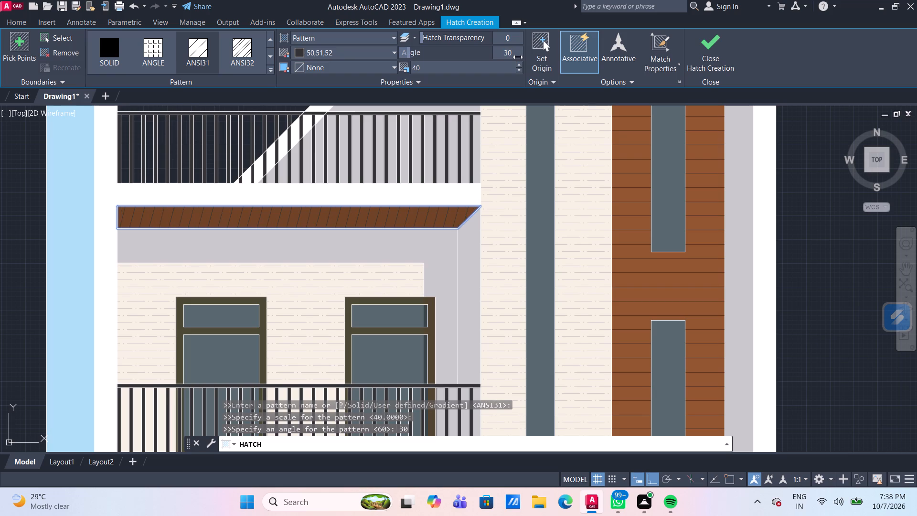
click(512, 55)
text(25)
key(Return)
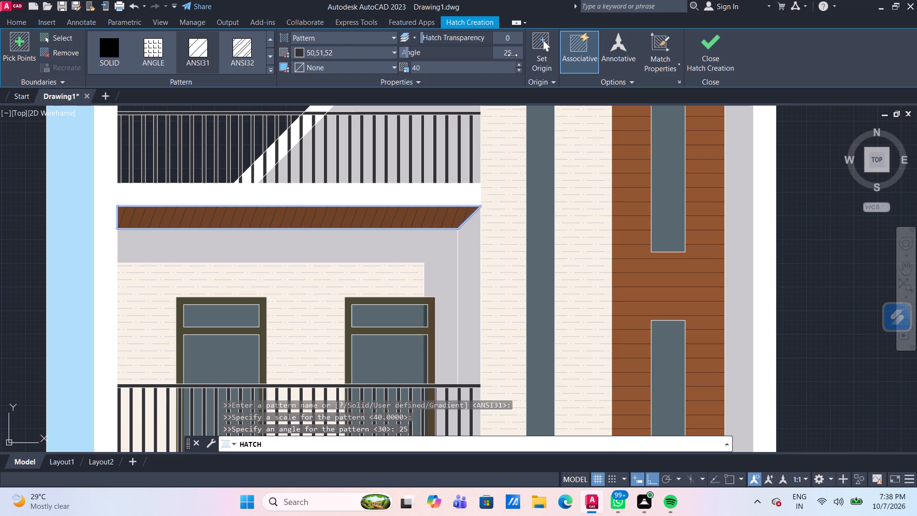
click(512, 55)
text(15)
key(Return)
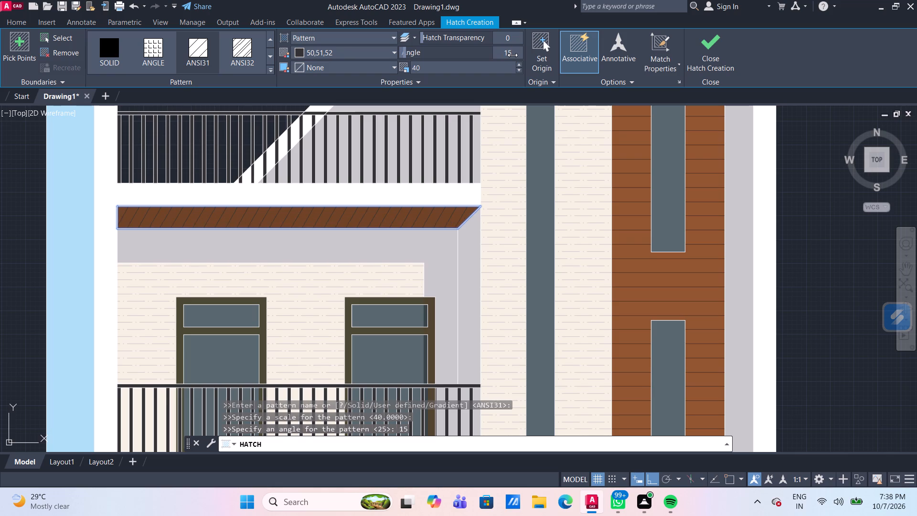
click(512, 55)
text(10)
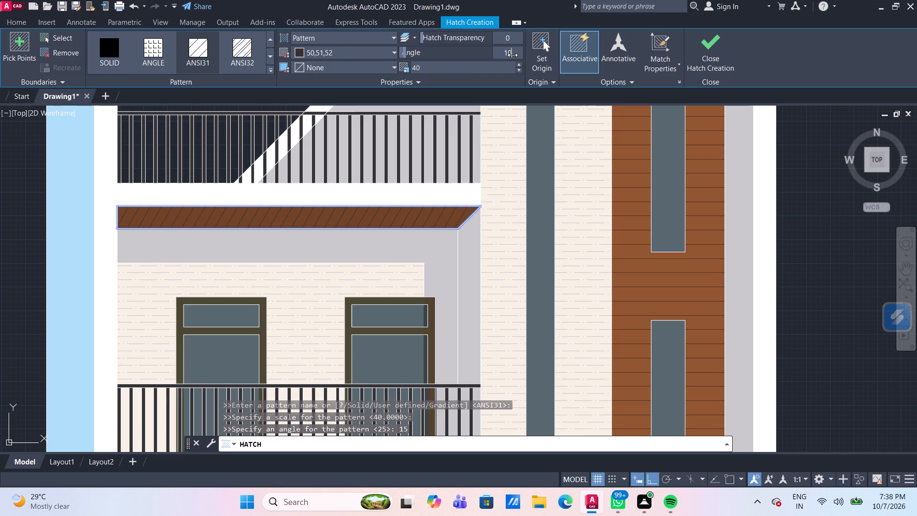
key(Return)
Set the angle of the brown soffit's ANSI31 hatch to 12 and finish the hatch.
click(512, 55)
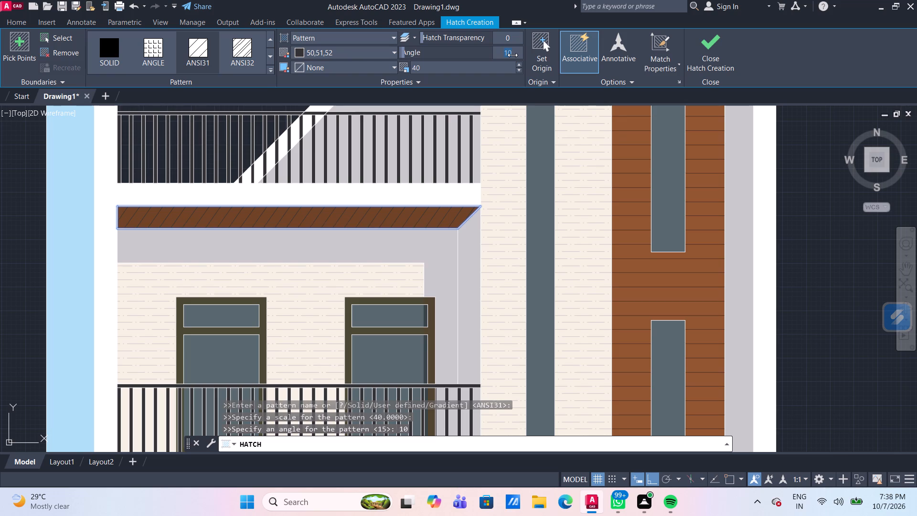
text(12)
key(Return)
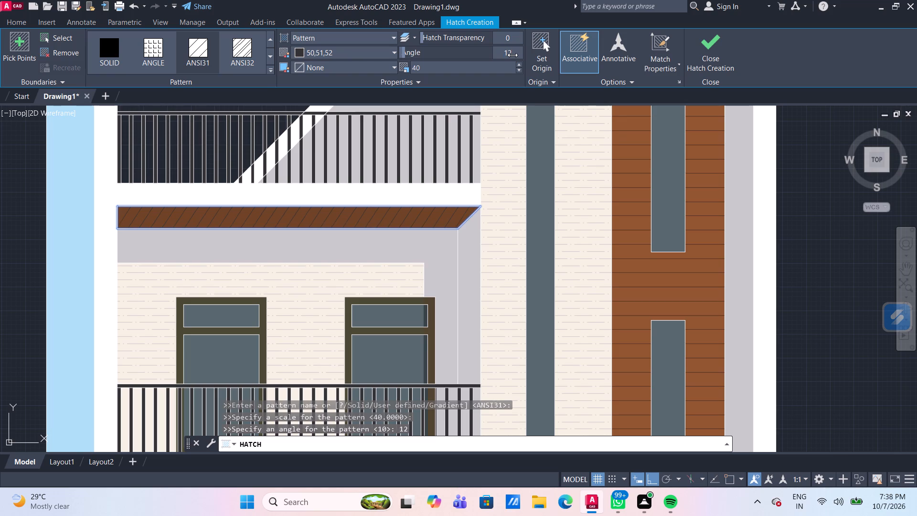
key(Escape)
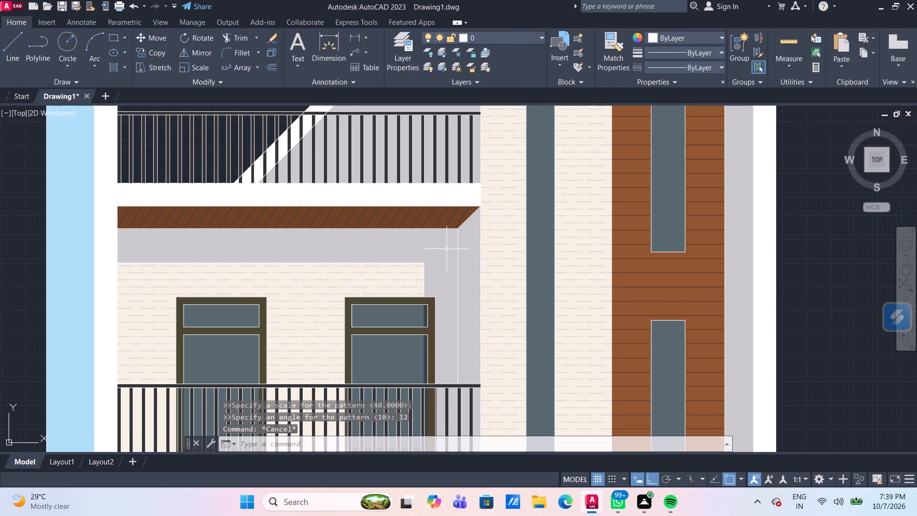
Measure the angle between the brown soffit's slanted end edge and the vertical wall corner line below it.
scroll(440, 231, up, 3)
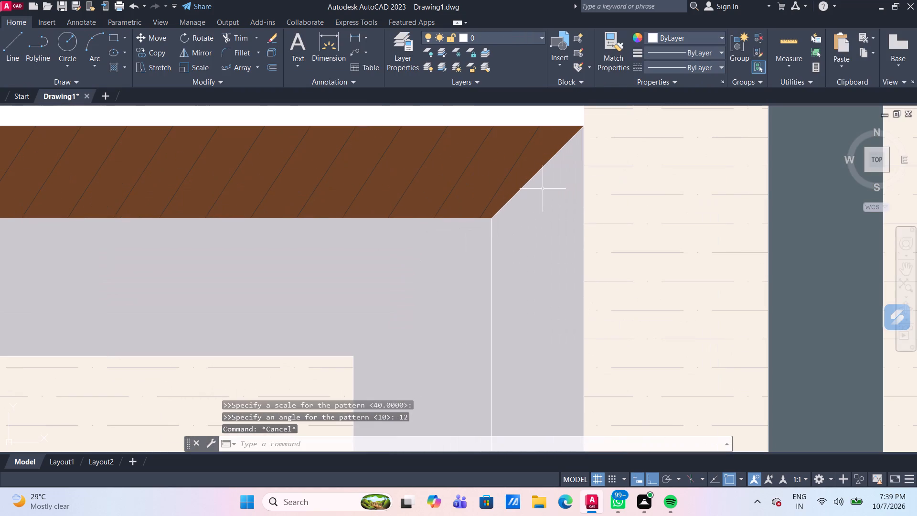
scroll(523, 153, up, 2)
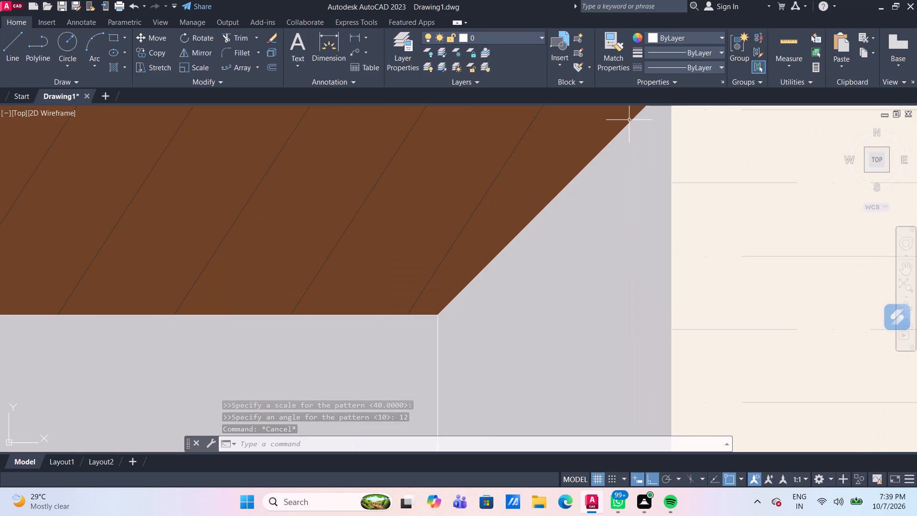
click(792, 68)
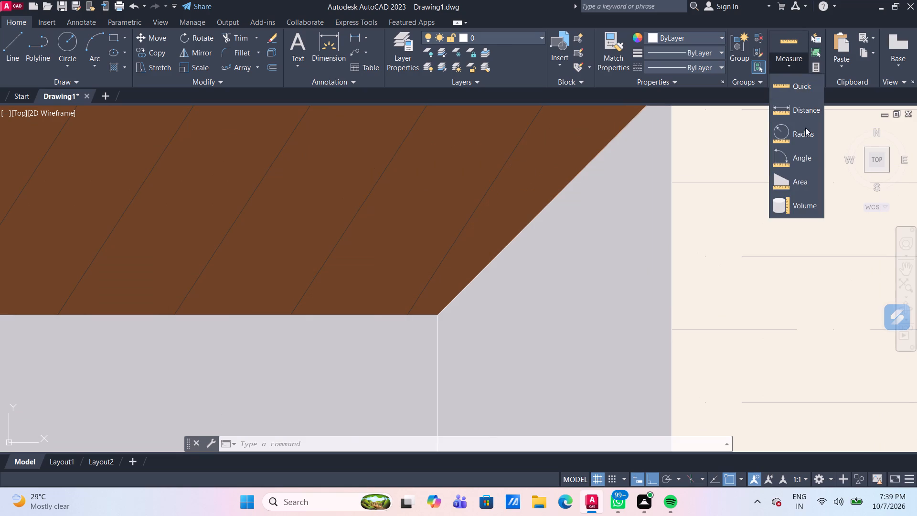
click(805, 160)
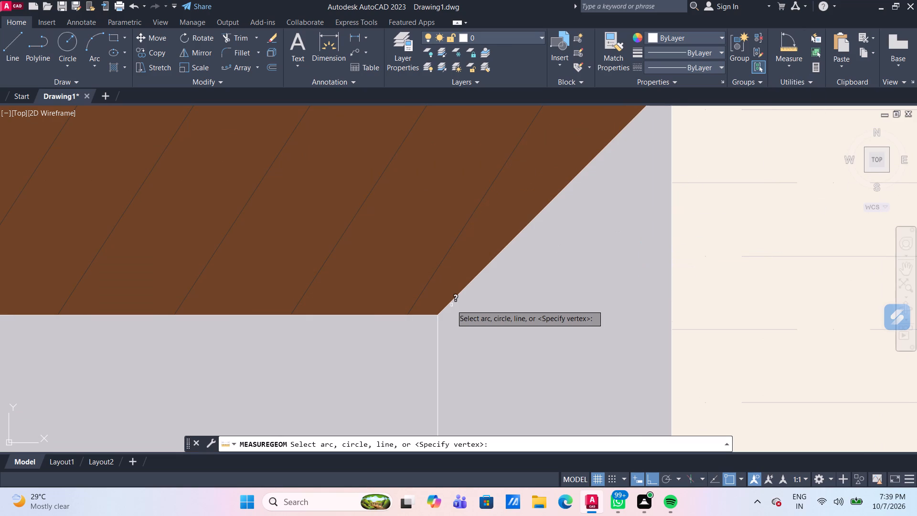
click(450, 302)
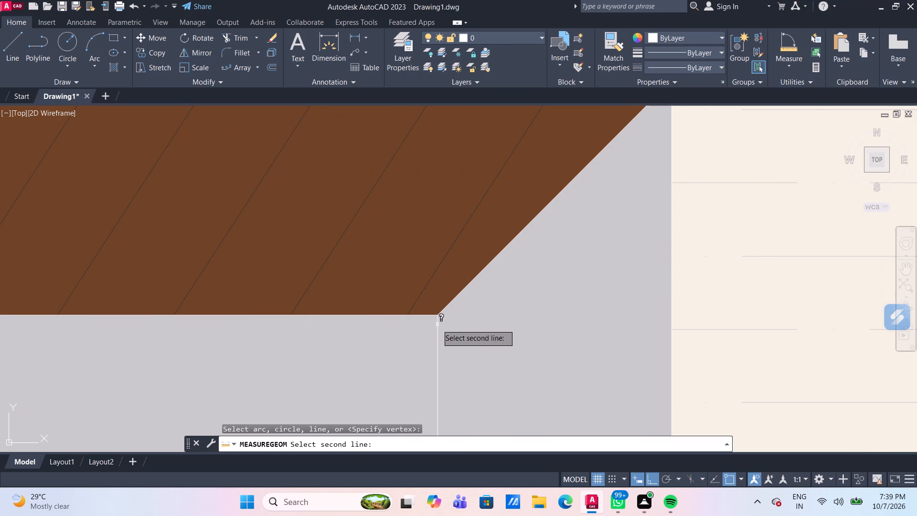
click(437, 324)
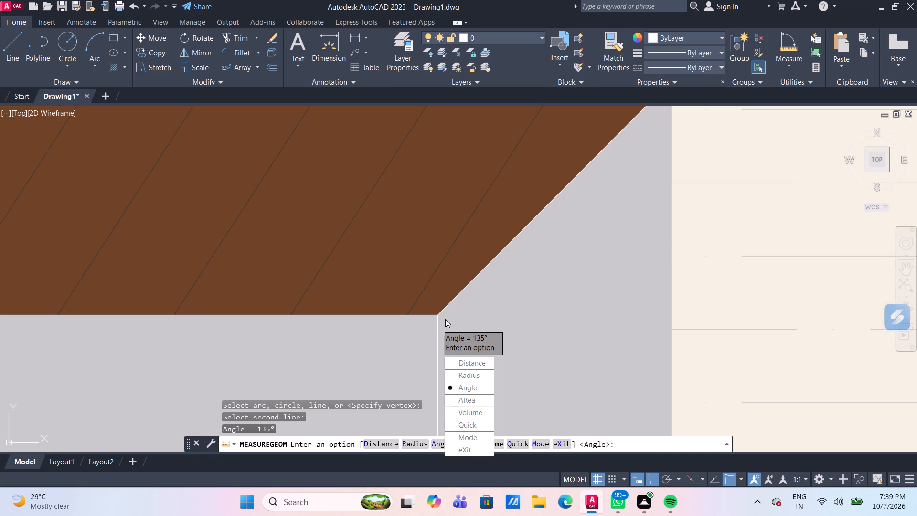
key(Escape)
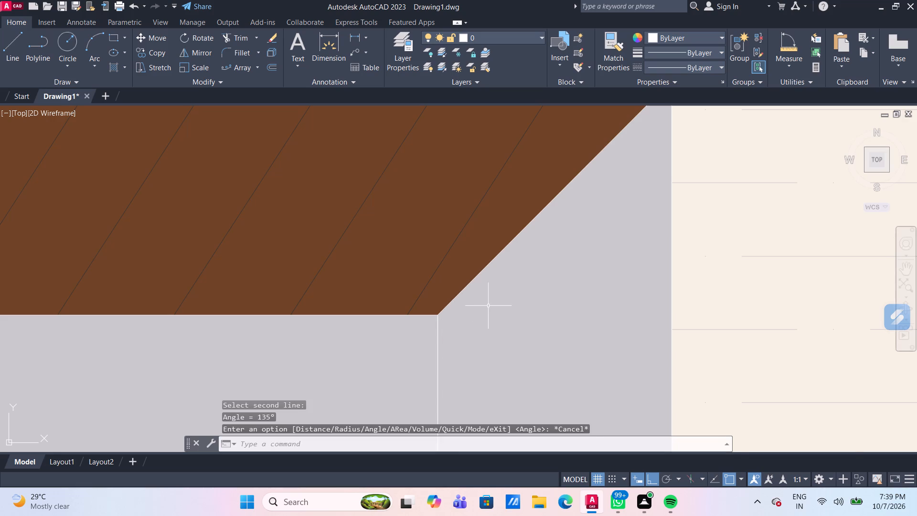
Set the angle of the brown soffit's ANSI31 hatch to 5.
scroll(490, 305, down, 2)
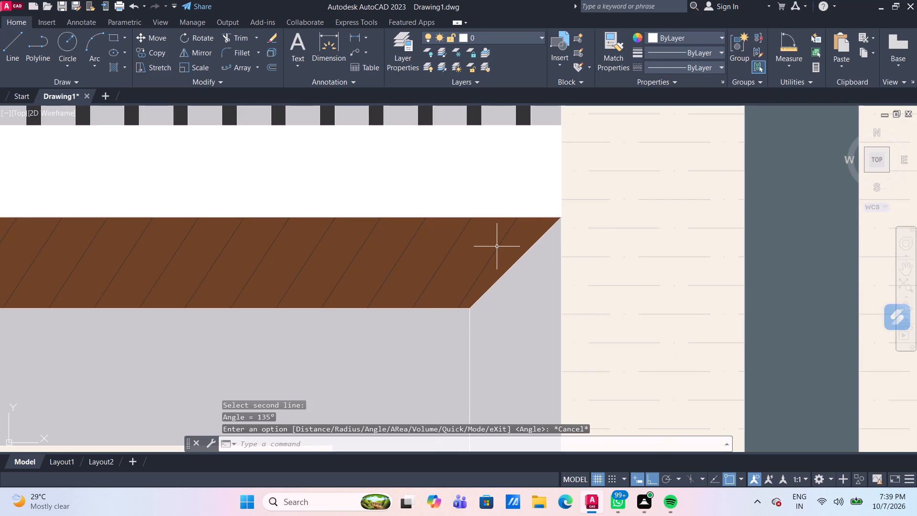
click(497, 247)
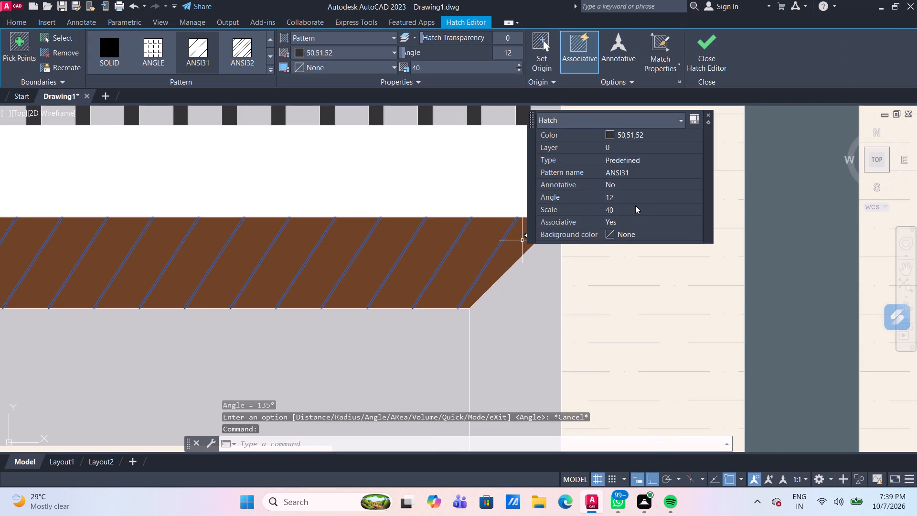
click(637, 196)
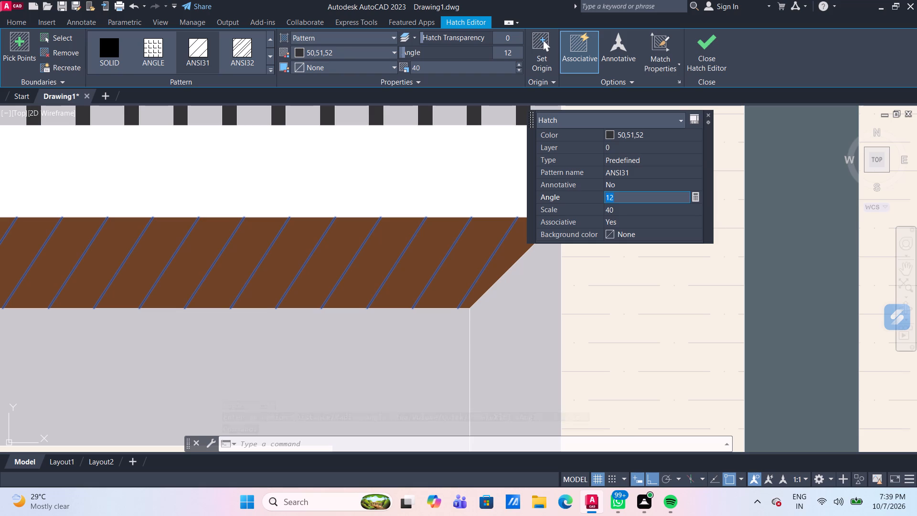
key(5)
key(Return)
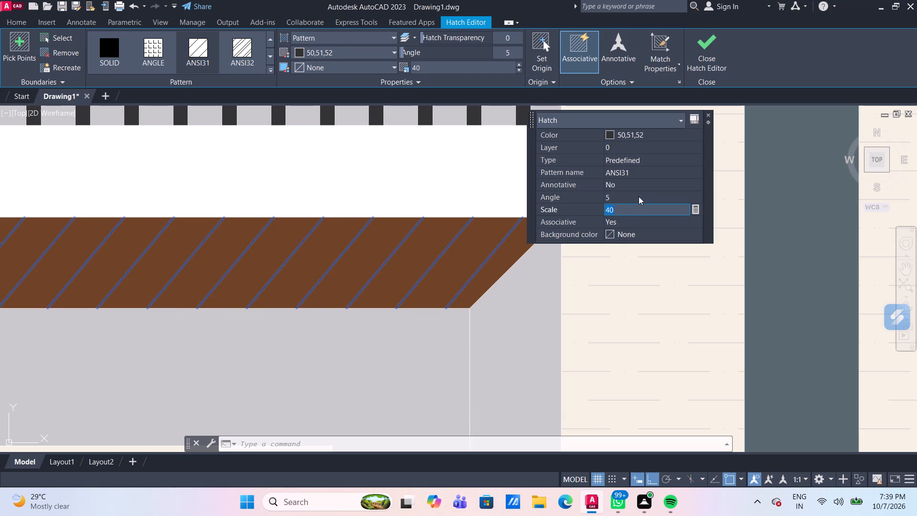
Set the angle of the brown soffit's ANSI31 hatch to 4 and finish editing the hatch.
click(639, 196)
key(4)
key(Return)
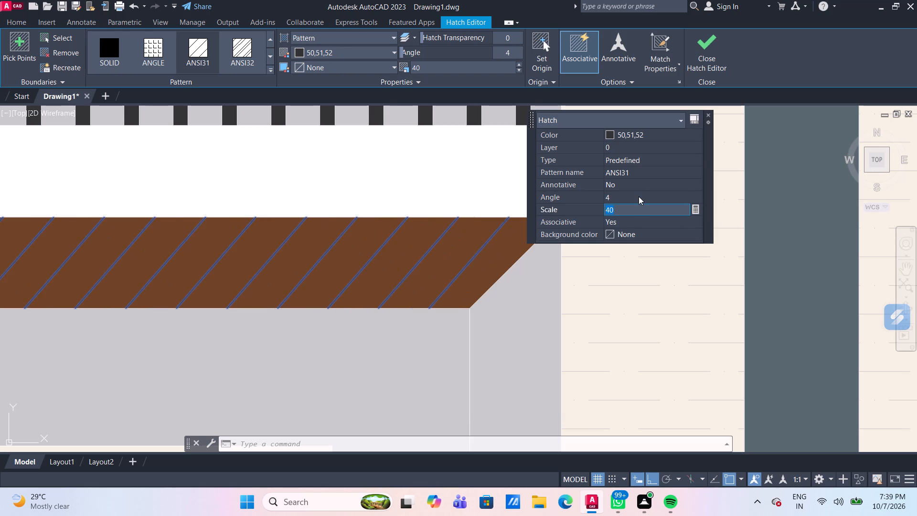
scroll(623, 268, down, 1)
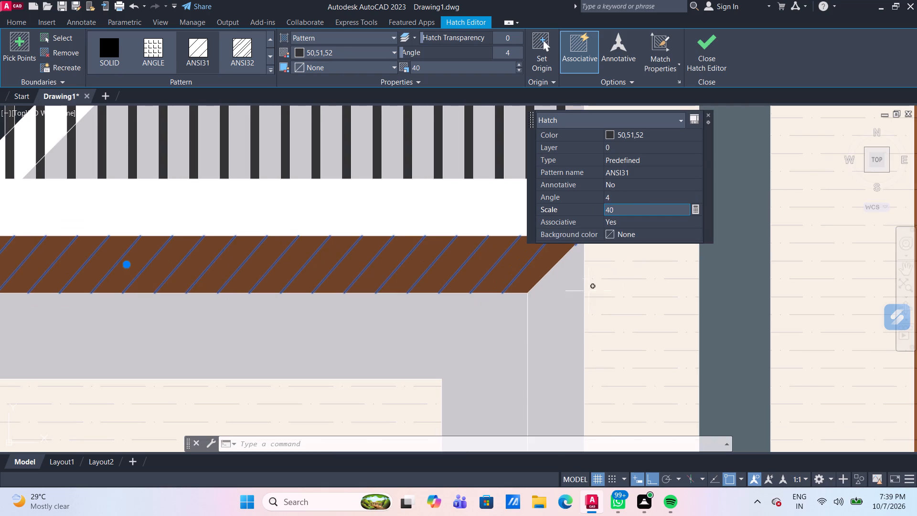
key(Escape)
scroll(557, 331, down, 2)
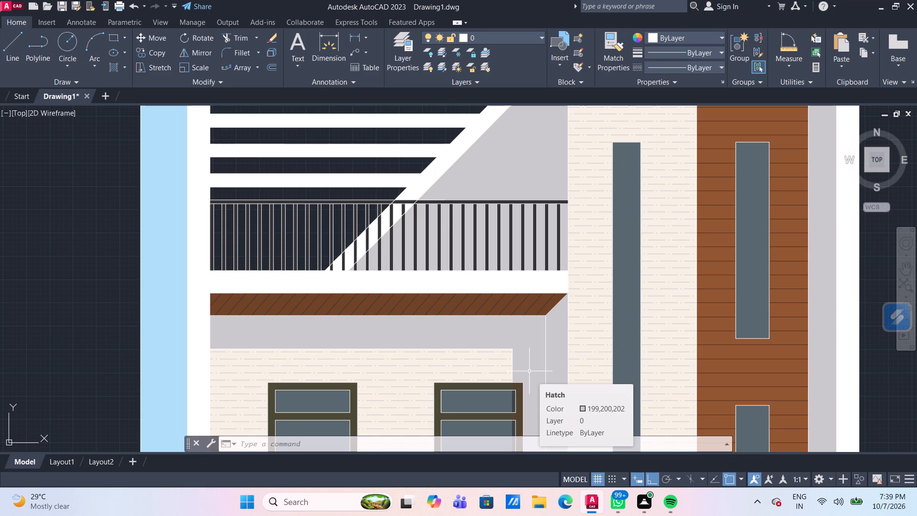
Change the solid hatch of the middle-floor balcony railing to Color 27.
scroll(447, 223, up, 3)
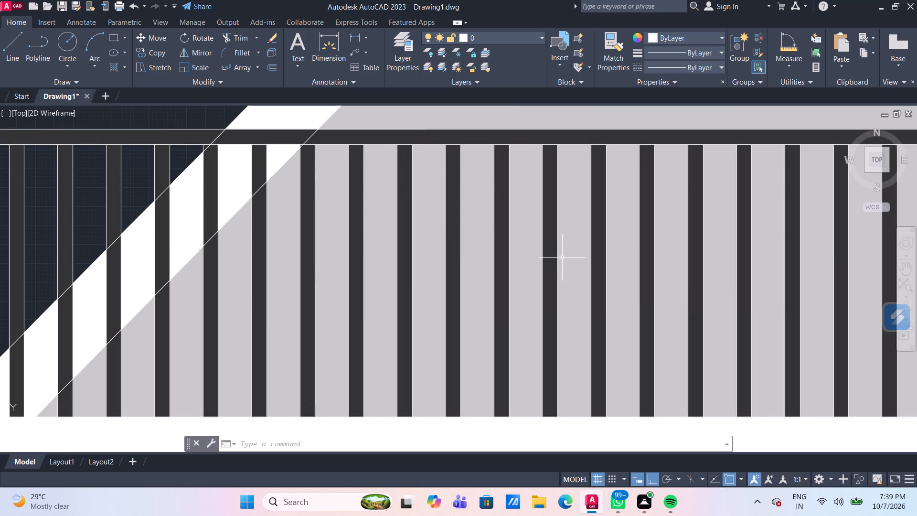
scroll(564, 259, down, 4)
scroll(528, 353, down, 2)
scroll(529, 399, up, 4)
scroll(474, 351, up, 1)
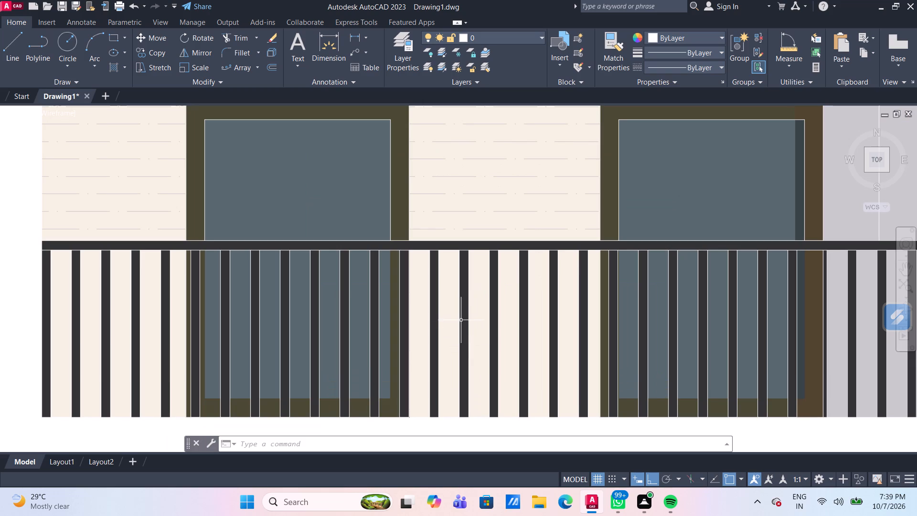
click(464, 322)
scroll(464, 322, down, 3)
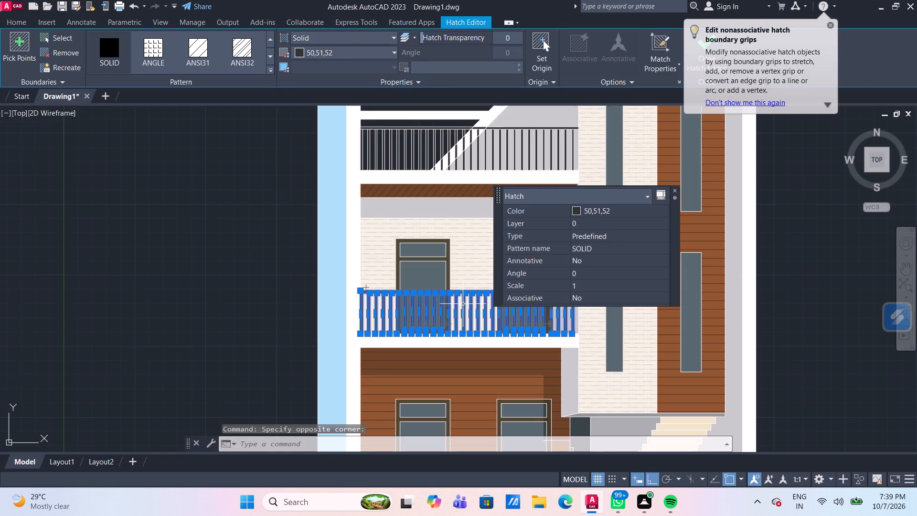
click(608, 210)
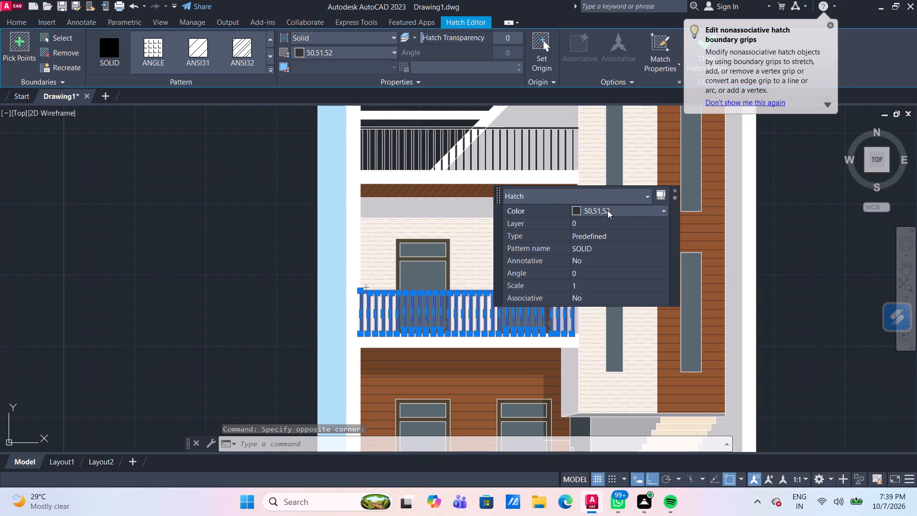
click(608, 210)
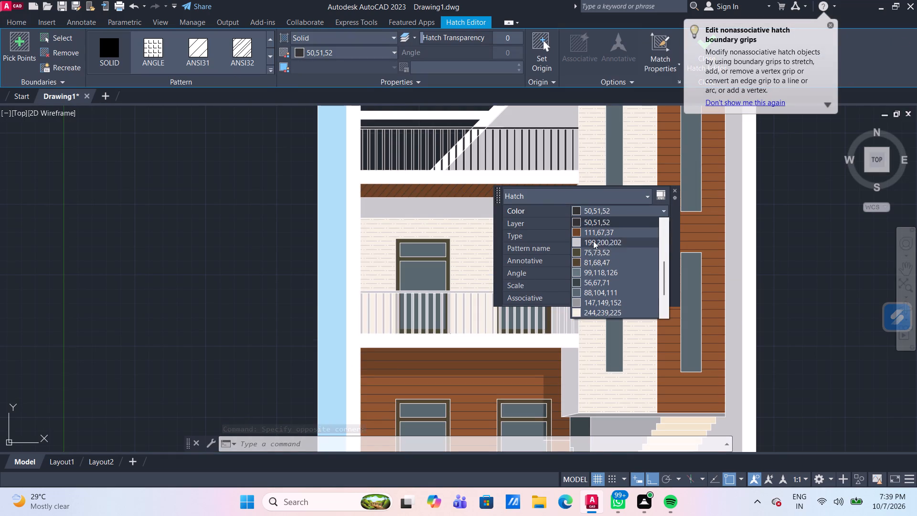
scroll(593, 241, down, 3)
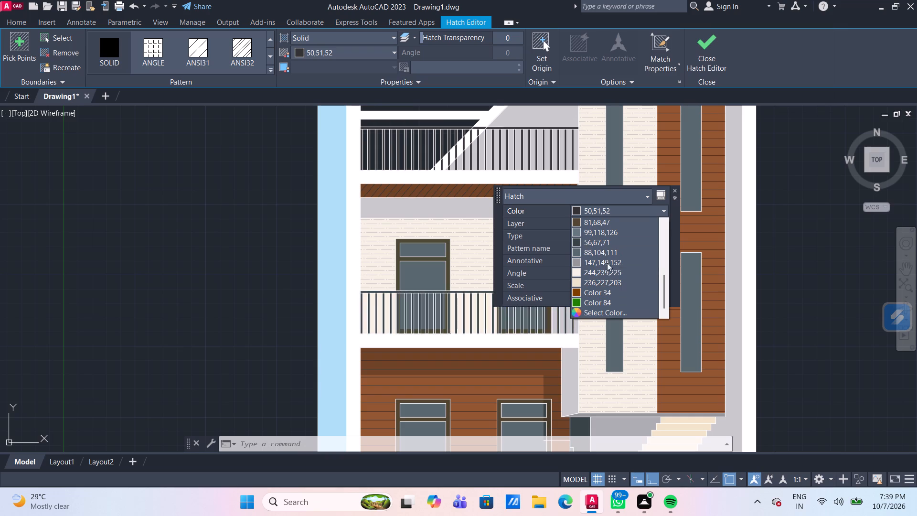
scroll(617, 299, down, 3)
scroll(616, 298, up, 2)
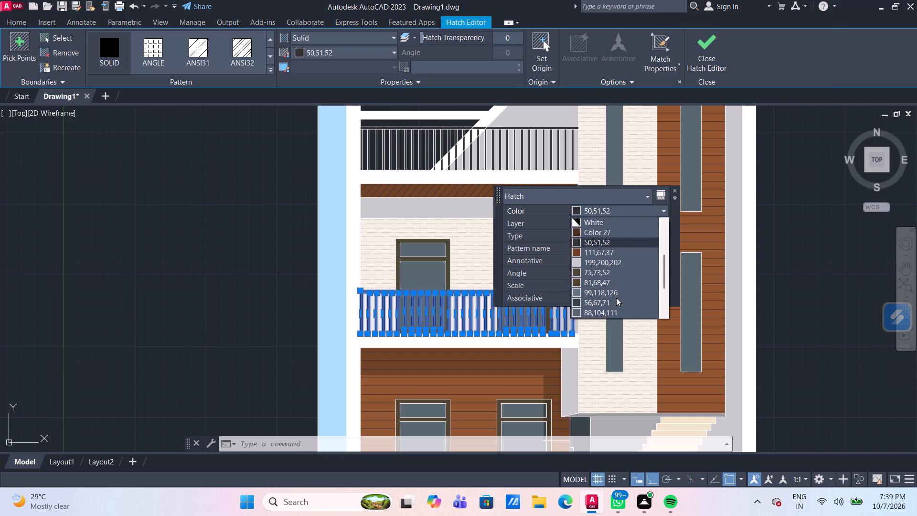
scroll(616, 298, up, 1)
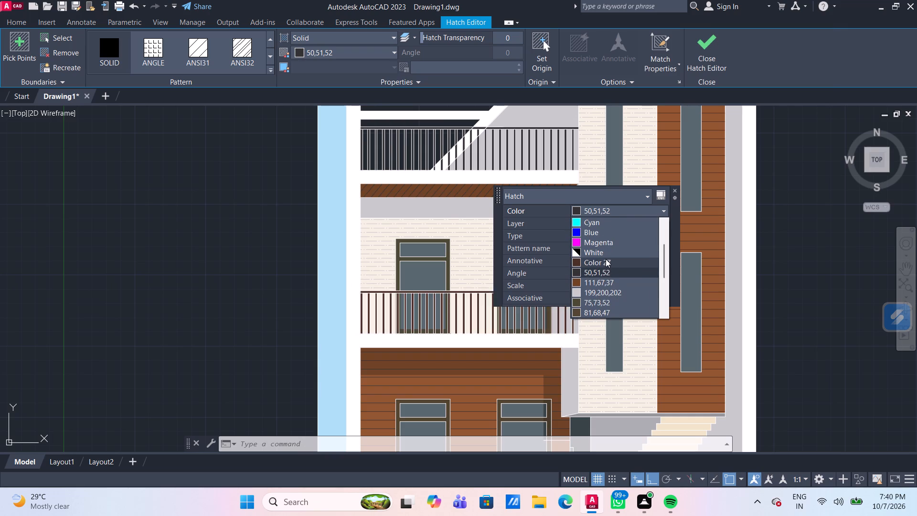
click(606, 259)
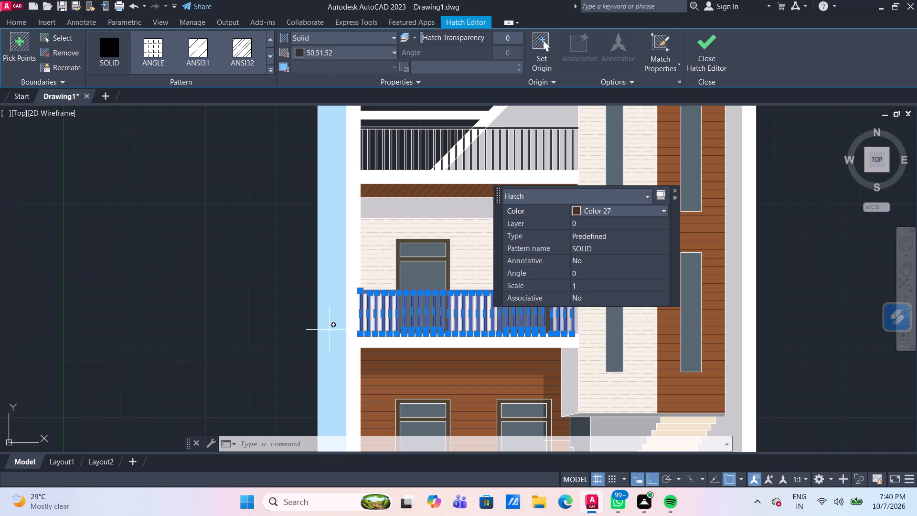
key(Escape)
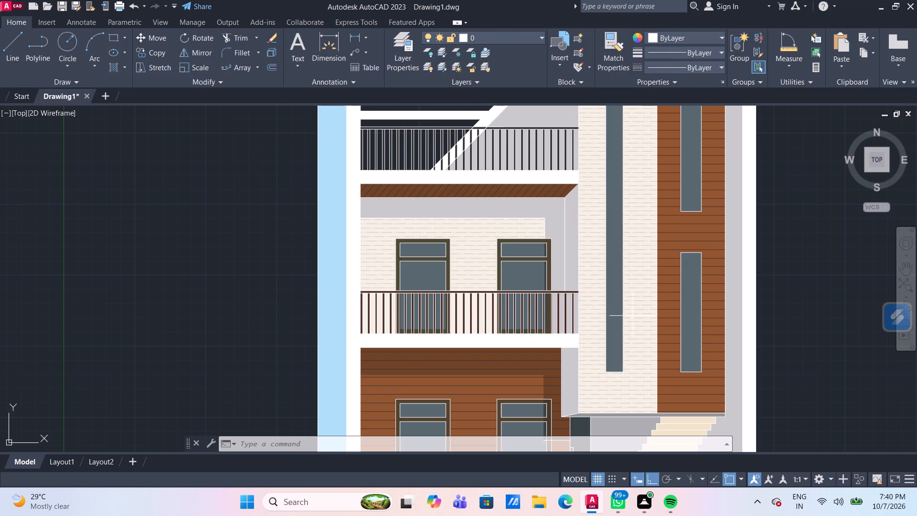
Change the solid hatch of the top-floor balcony railing to Color 27.
scroll(629, 311, up, 2)
scroll(322, 232, down, 3)
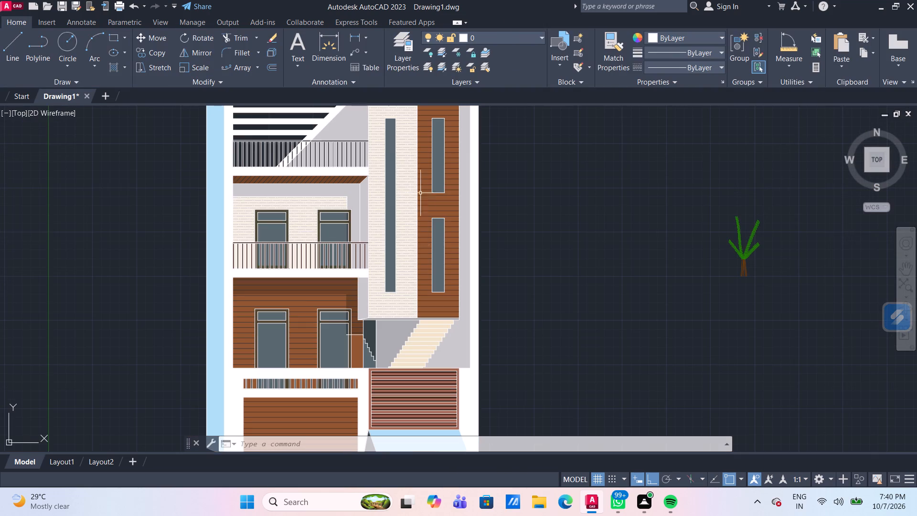
scroll(308, 151, up, 4)
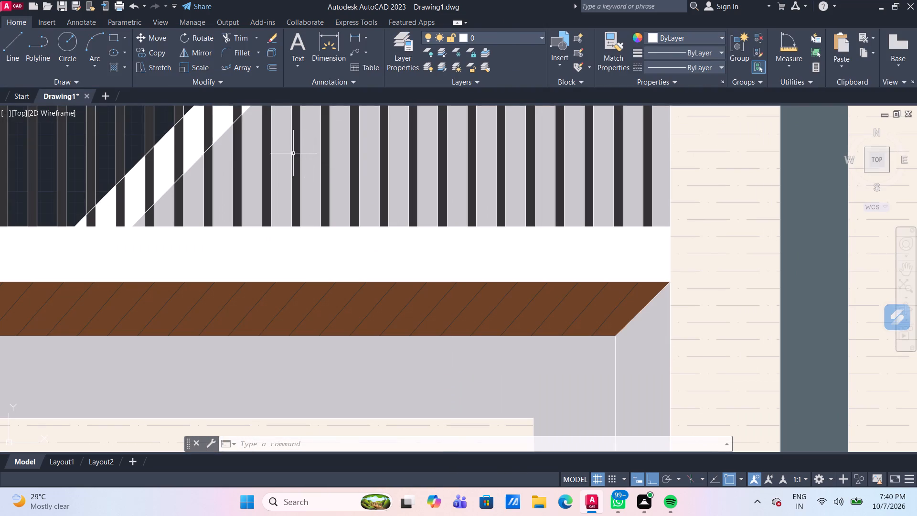
click(296, 154)
scroll(296, 154, down, 3)
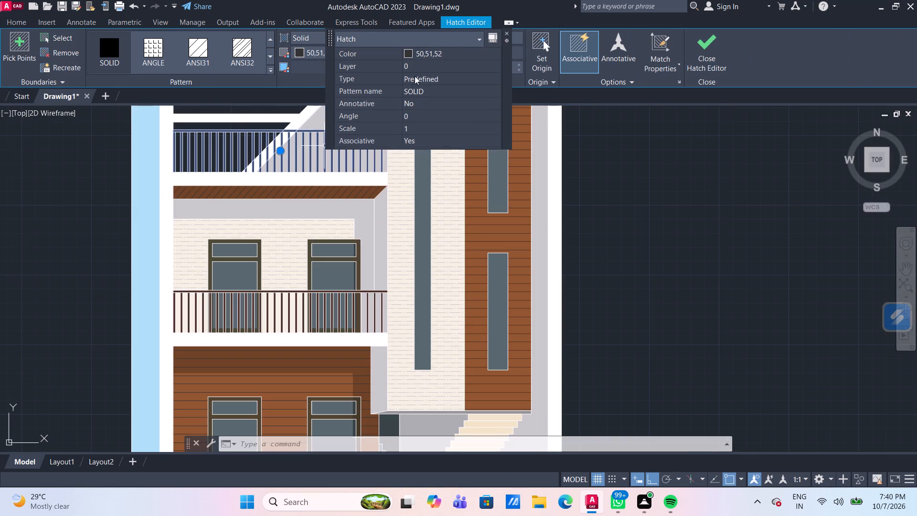
click(437, 54)
click(437, 54)
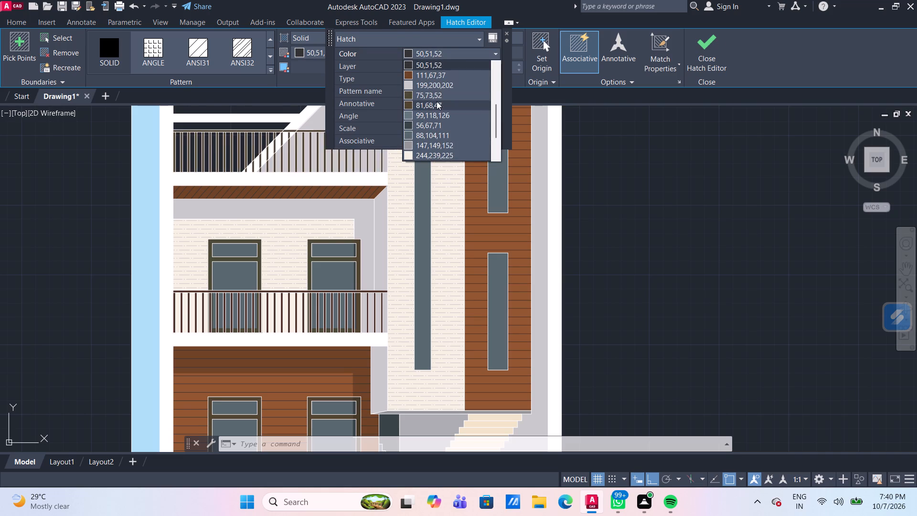
scroll(436, 74, up, 5)
scroll(437, 74, down, 4)
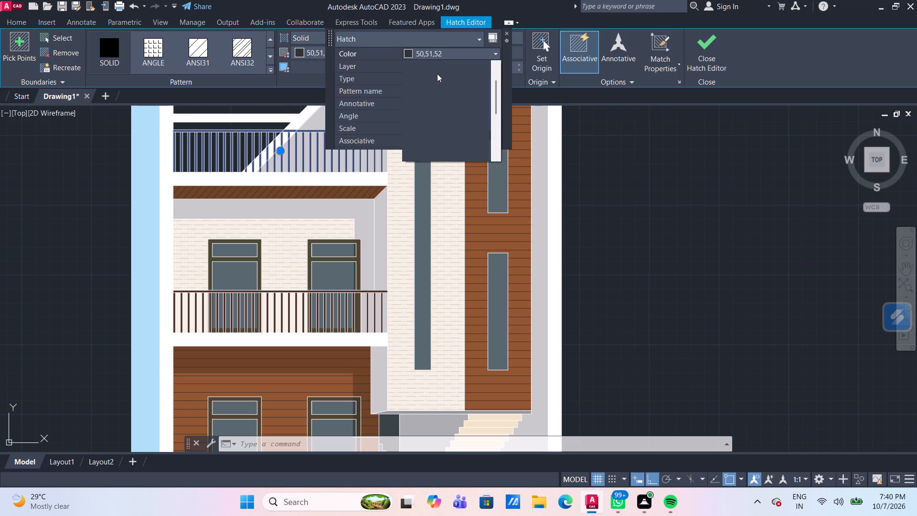
scroll(437, 80, up, 2)
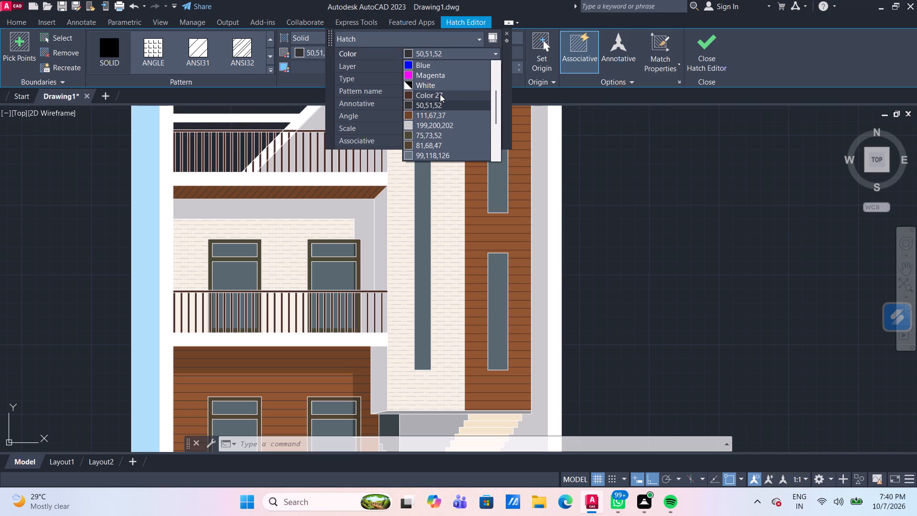
click(440, 94)
key(Escape)
key(Escape)
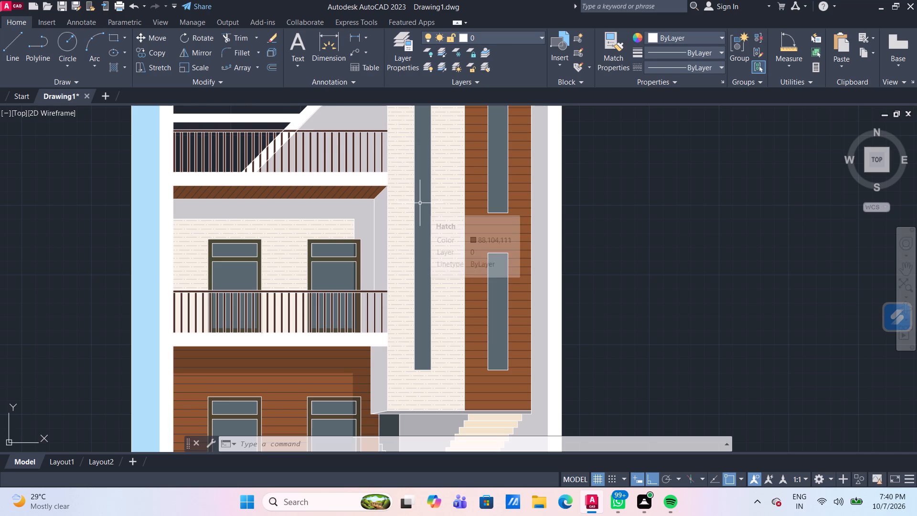
Hatch the light-blue ramp below the slatted gate with the ANSI37 pattern in colour 50,51,52, angle 12, scale 40.
scroll(447, 210, down, 1)
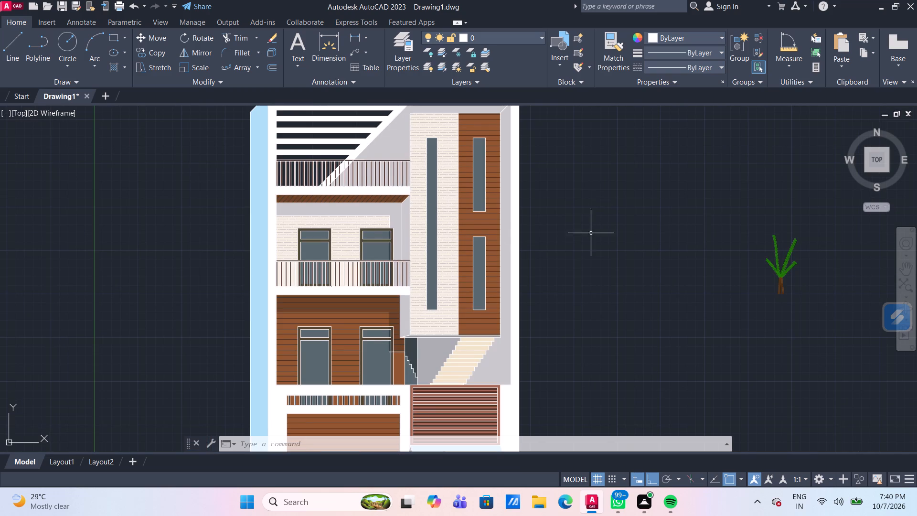
middle_drag(594, 237, 574, 275)
scroll(574, 275, down, 1)
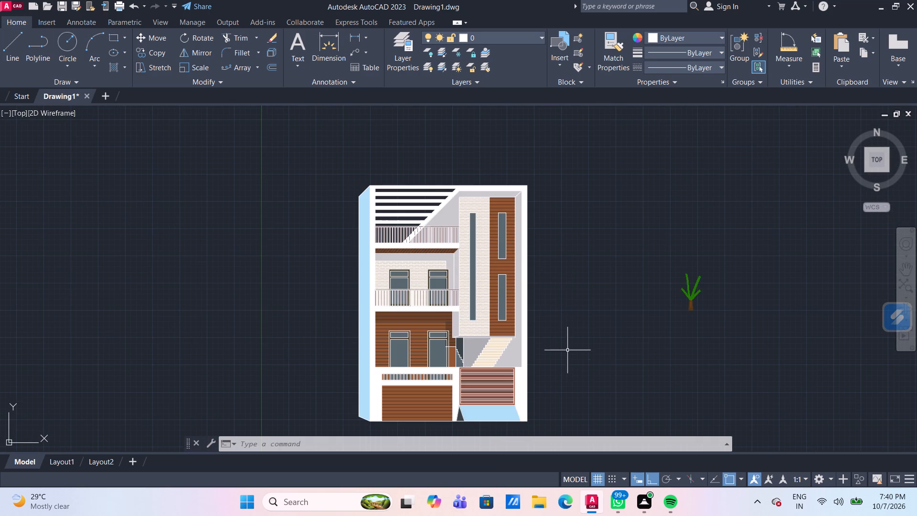
middle_drag(567, 371, 545, 307)
scroll(458, 383, up, 1)
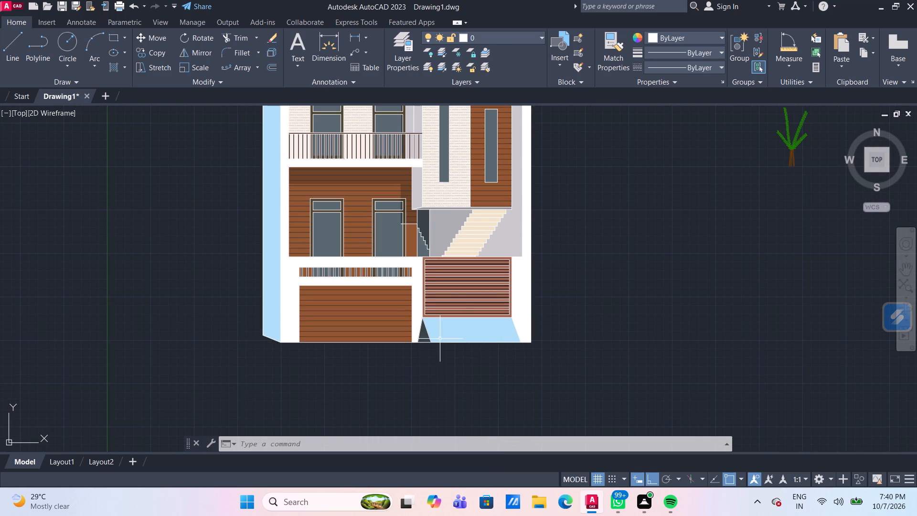
scroll(439, 344, up, 2)
middle_drag(490, 322, 448, 327)
click(114, 68)
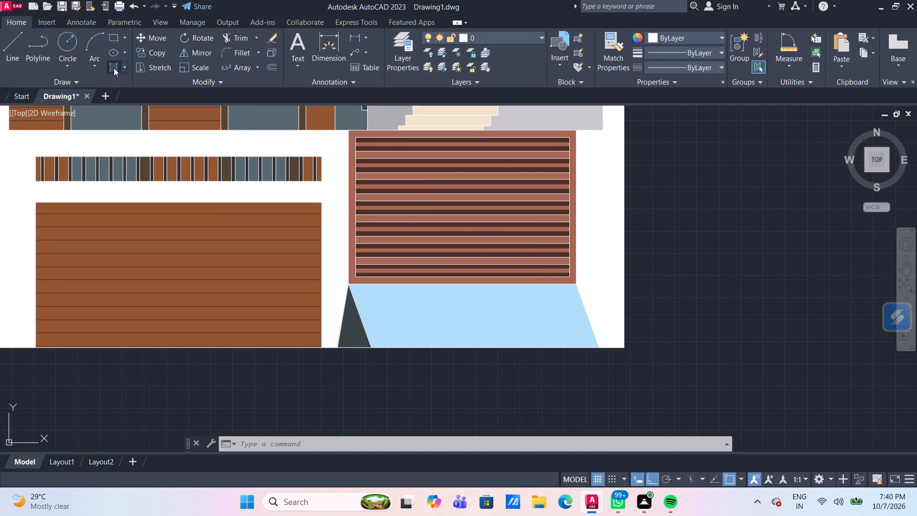
scroll(254, 55, down, 2)
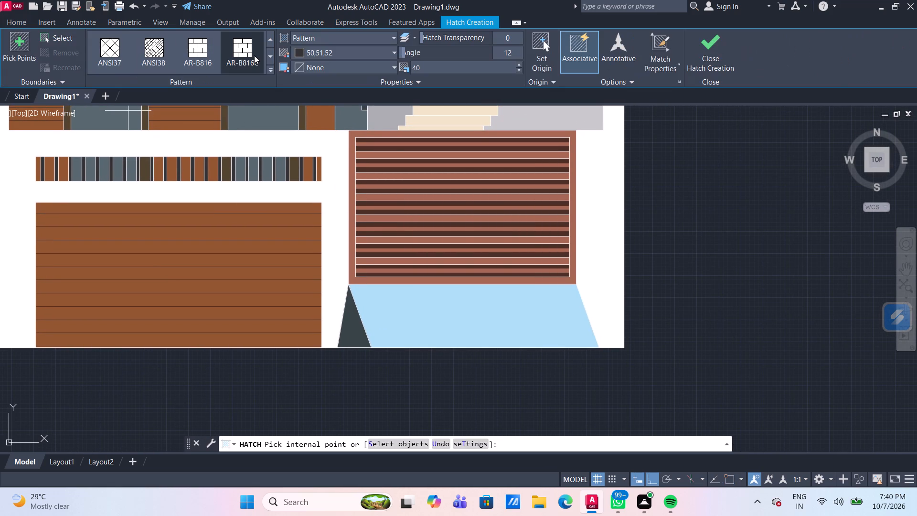
click(114, 51)
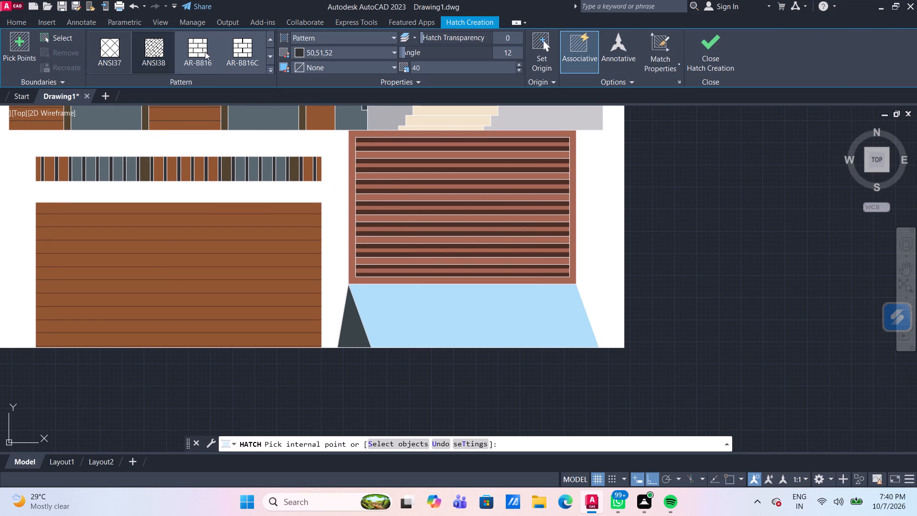
click(461, 315)
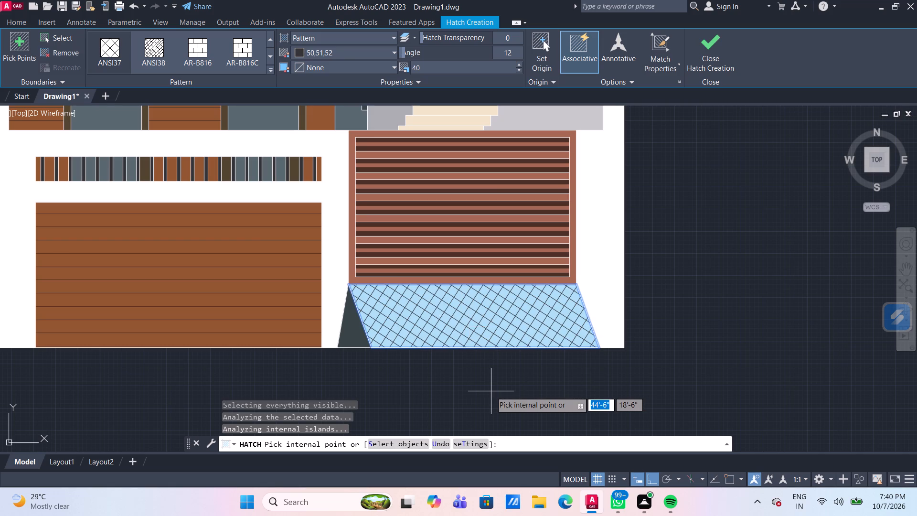
key(Escape)
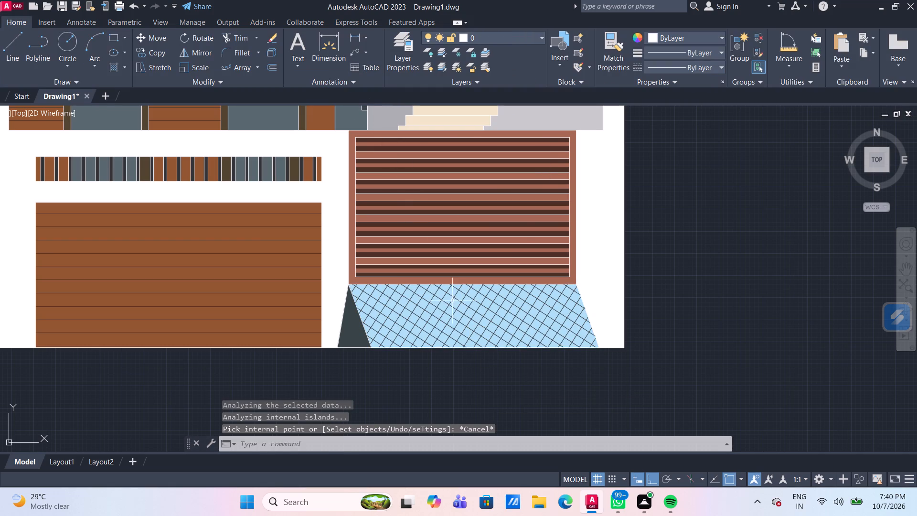
Change the colour of the ramp's ANSI37 hatch to 88,104,111.
click(462, 325)
click(615, 226)
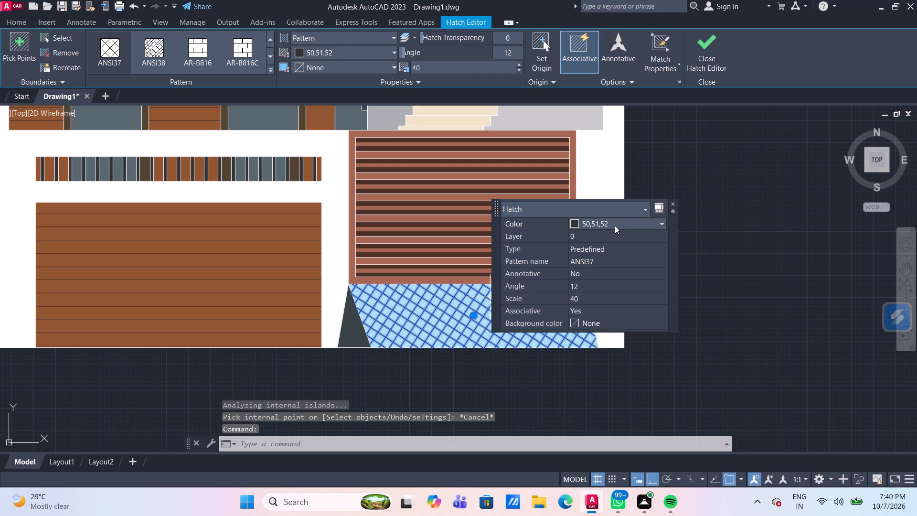
click(615, 226)
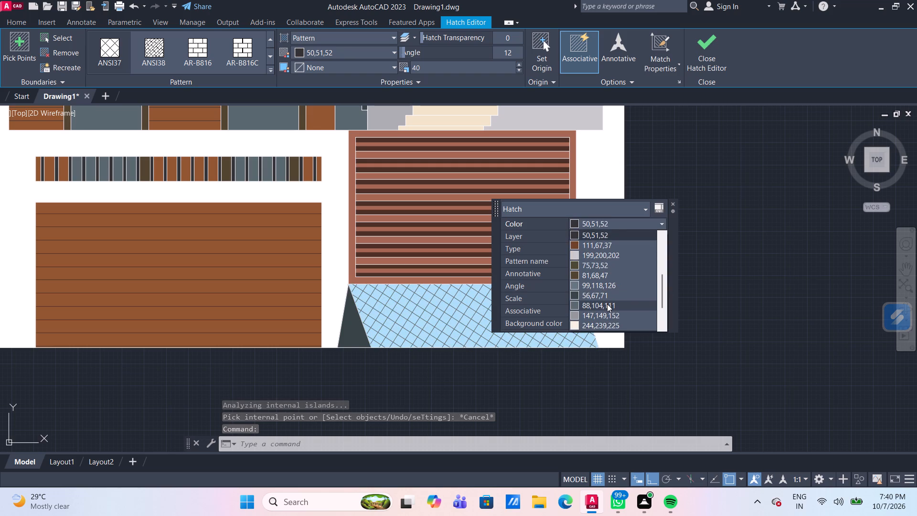
click(607, 304)
key(Escape)
key(Escape)
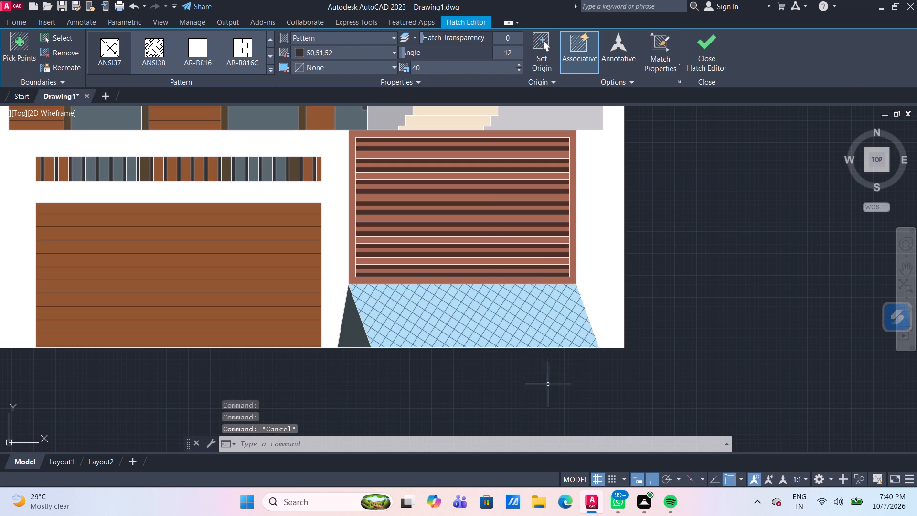
Change the colour of the ANSI37 hatch on the light-blue ramp below the gate to 99,118,126.
scroll(555, 386, down, 2)
scroll(632, 393, down, 1)
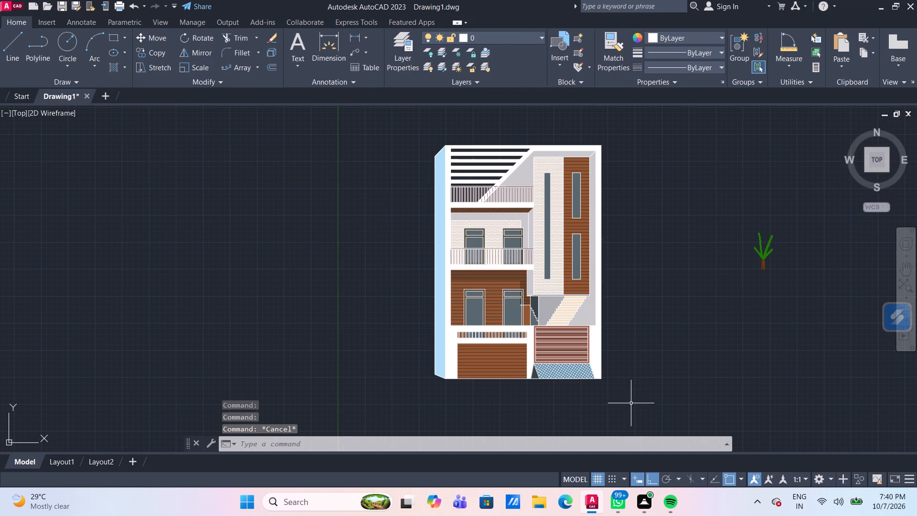
scroll(576, 412, up, 1)
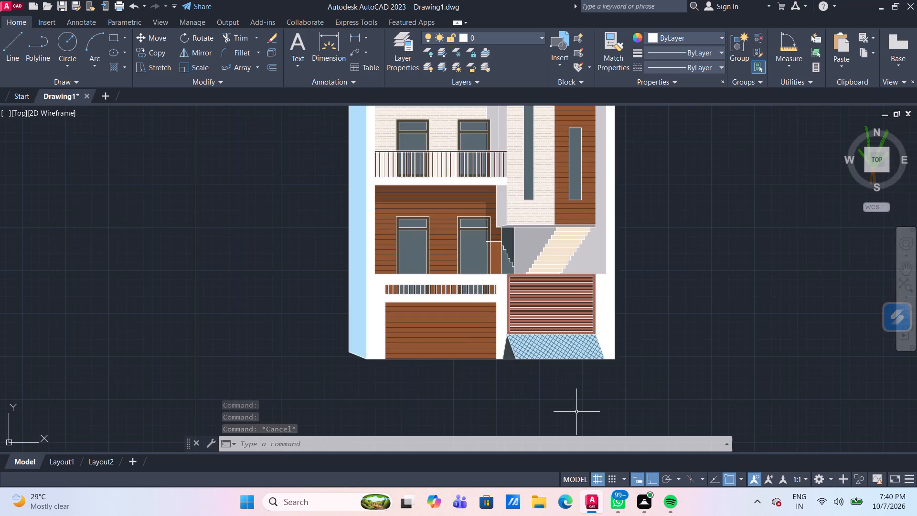
scroll(576, 412, up, 2)
click(521, 240)
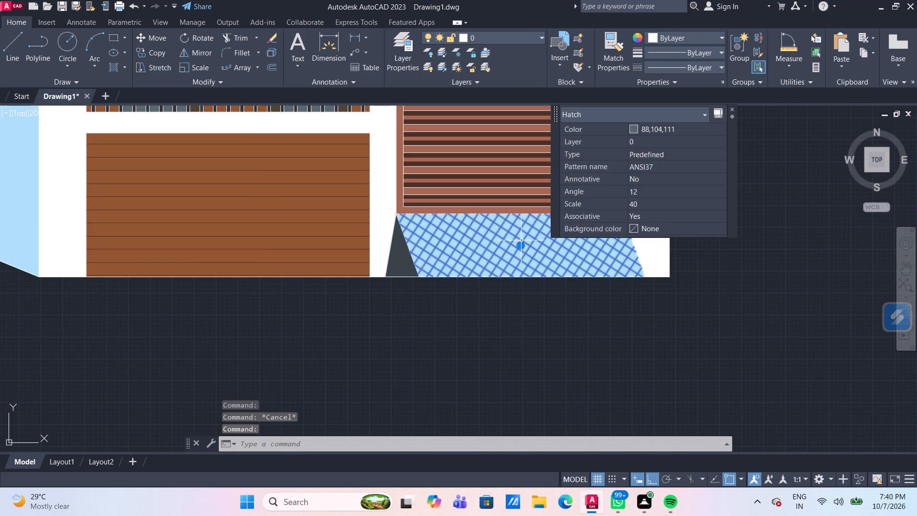
click(664, 126)
click(664, 126)
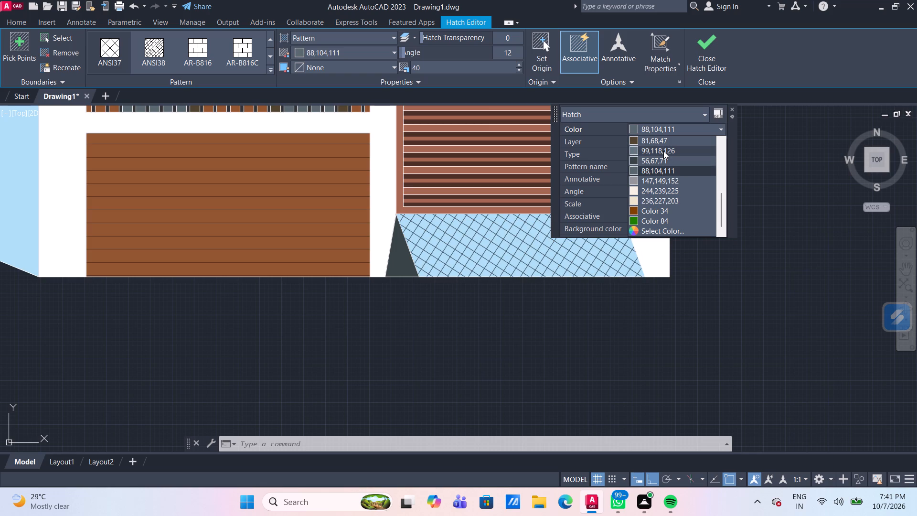
click(663, 151)
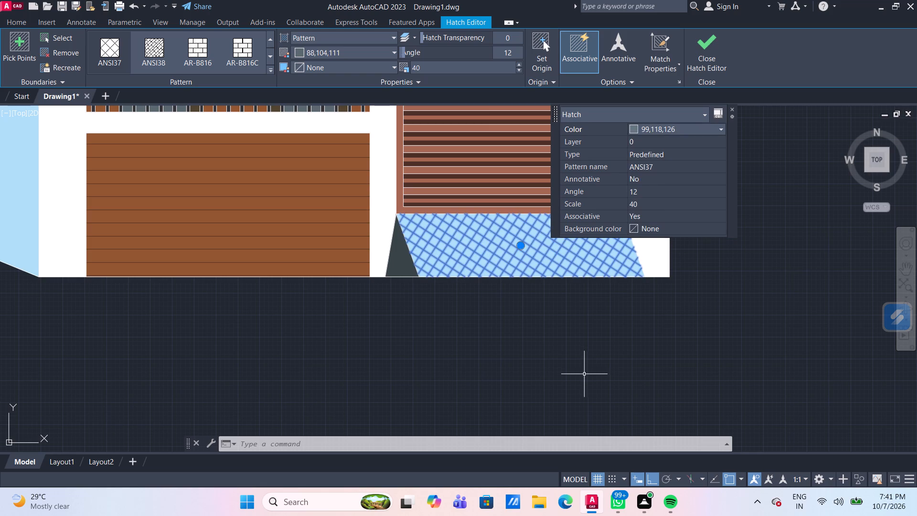
key(Escape)
Set the scale of the ramp's ANSI37 hatch to 50.
scroll(522, 261, down, 3)
scroll(530, 265, up, 3)
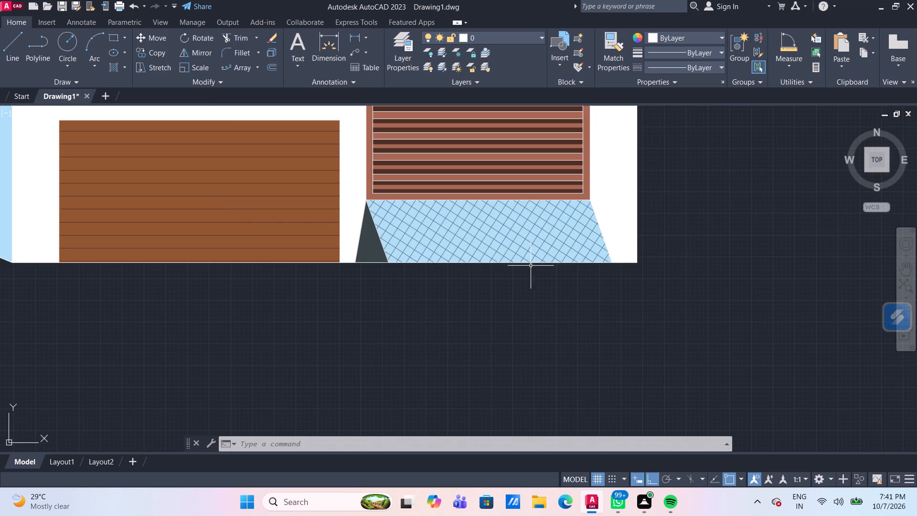
click(516, 232)
click(655, 195)
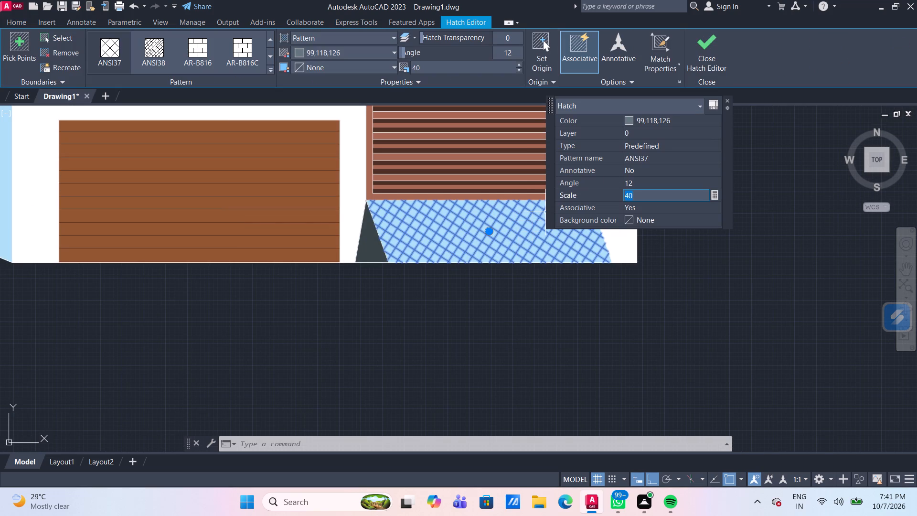
text(50)
key(Return)
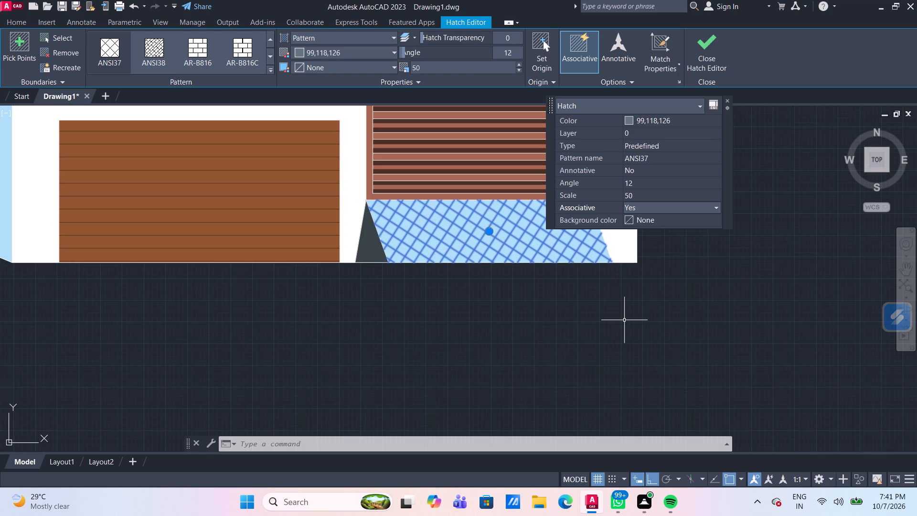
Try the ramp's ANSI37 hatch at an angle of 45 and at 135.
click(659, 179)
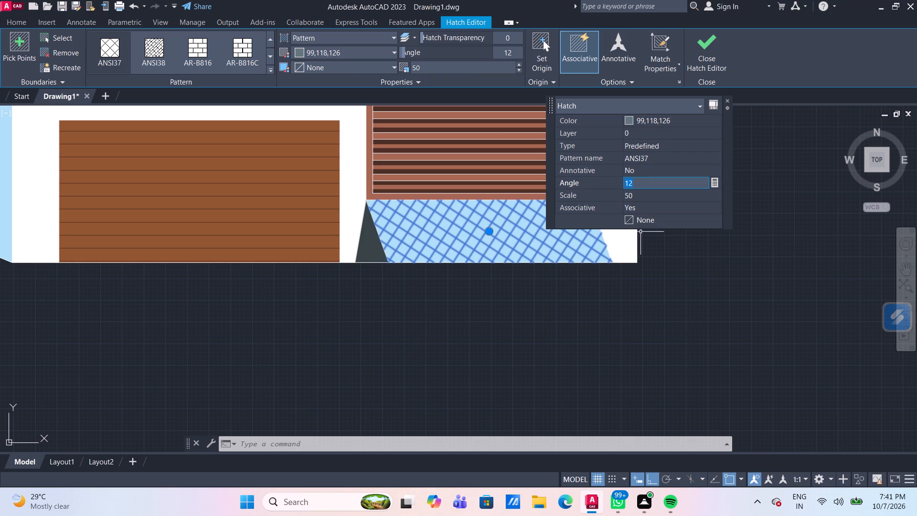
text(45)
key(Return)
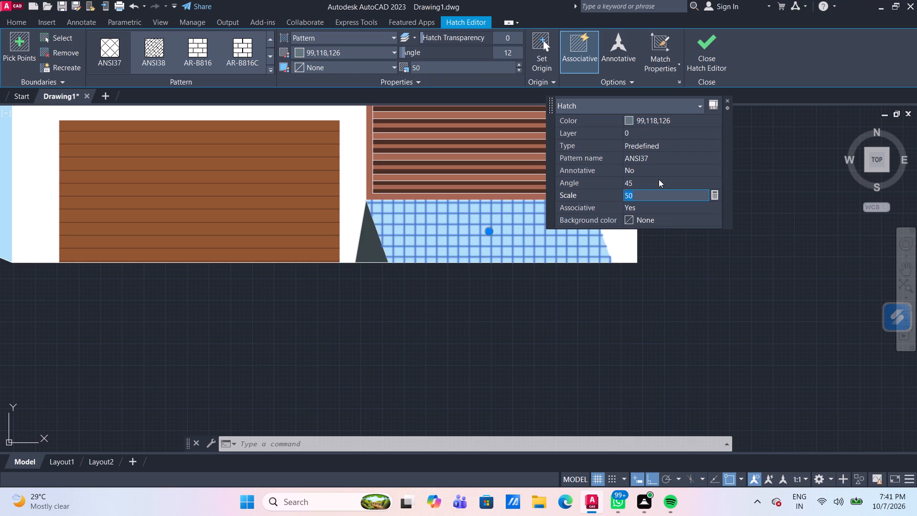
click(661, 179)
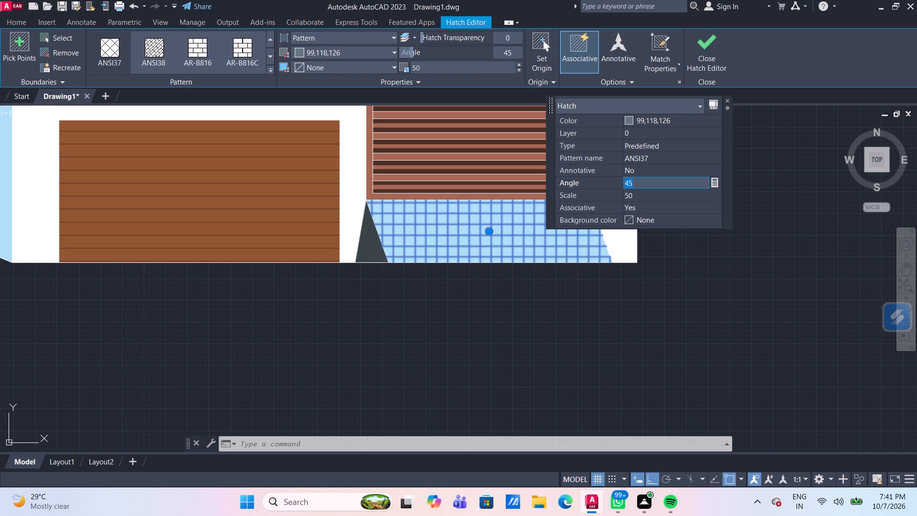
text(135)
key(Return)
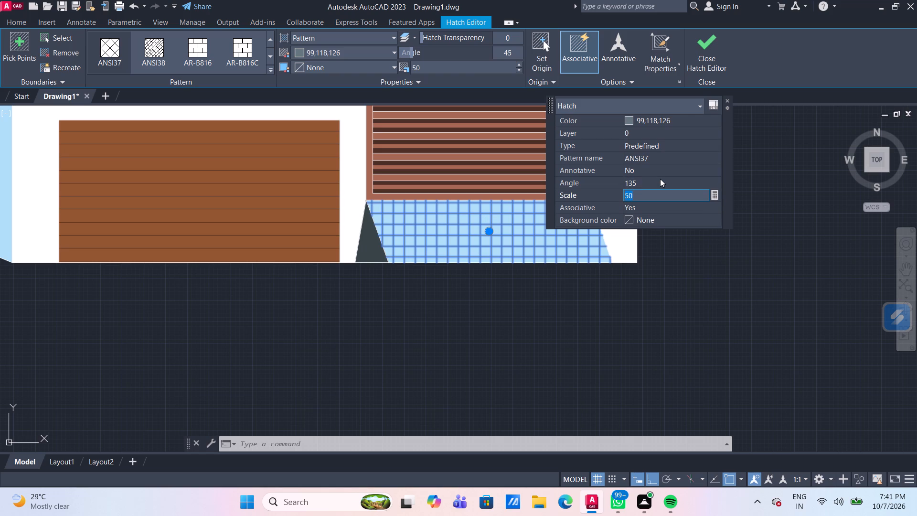
Set the angle of the ramp's ANSI37 hatch to 90.
click(660, 179)
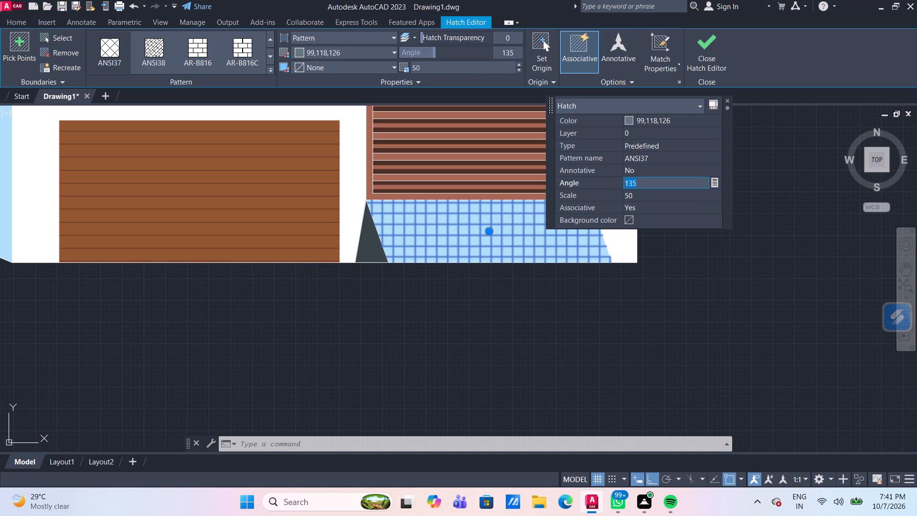
text(90)
key(Return)
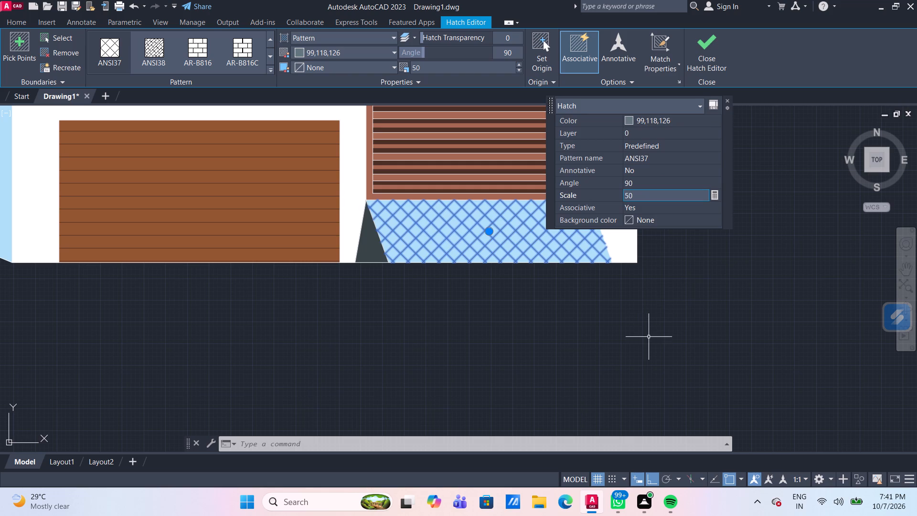
key(Escape)
Change the solid hatch of the dark triangular side face beside the ramp to colour 99,118,126.
scroll(649, 337, down, 4)
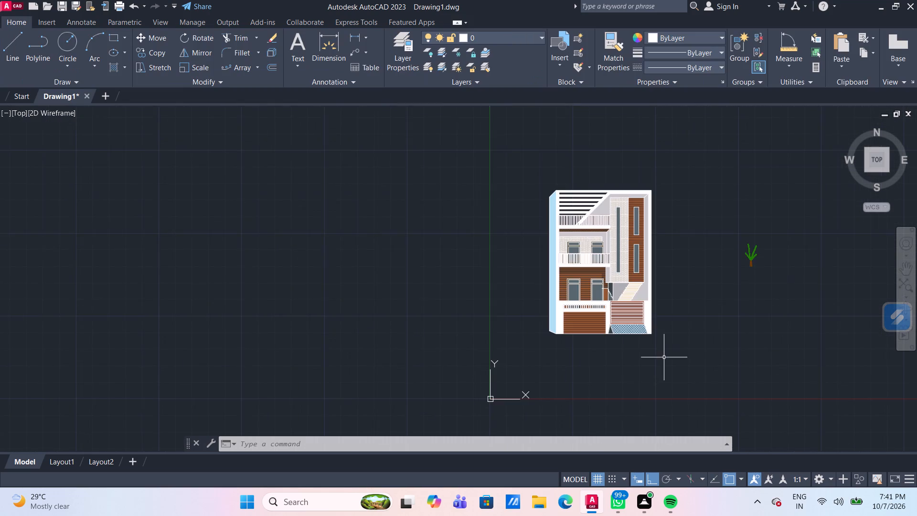
scroll(672, 348, up, 2)
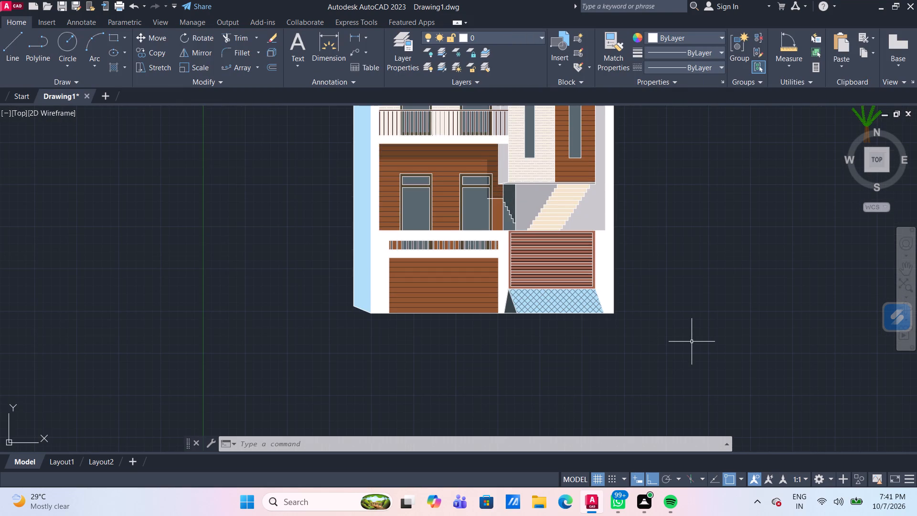
scroll(468, 285, up, 3)
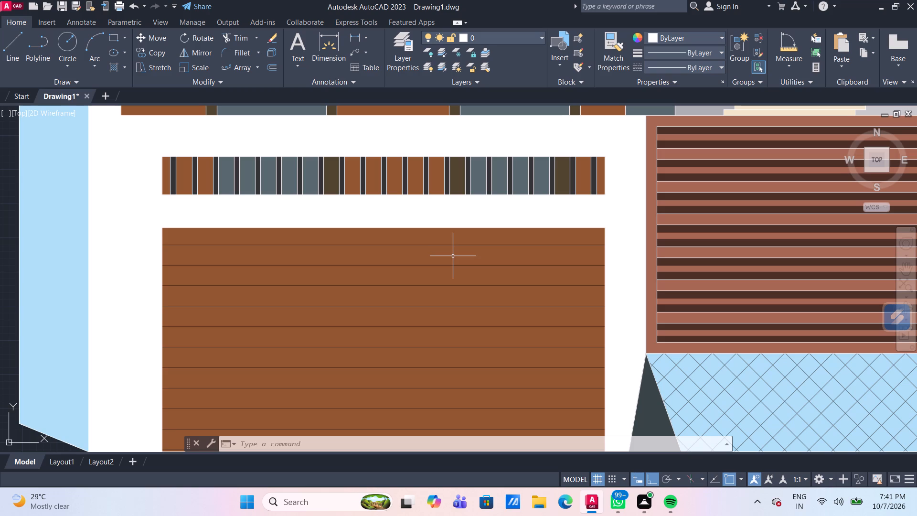
scroll(453, 257, down, 3)
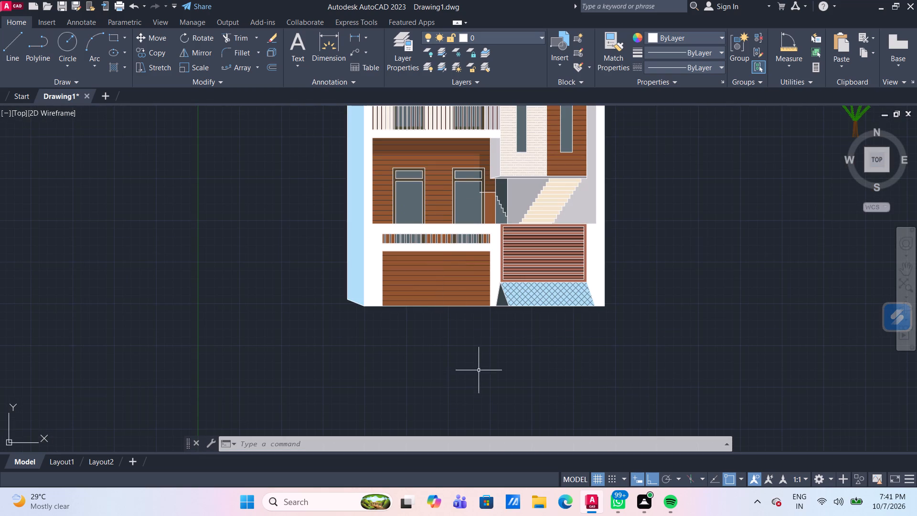
scroll(479, 374, down, 1)
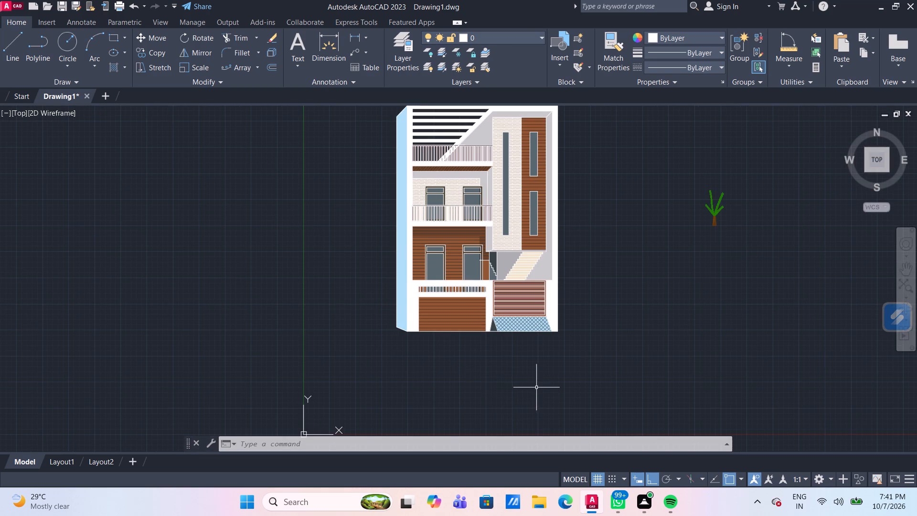
scroll(521, 362, up, 2)
scroll(474, 313, up, 2)
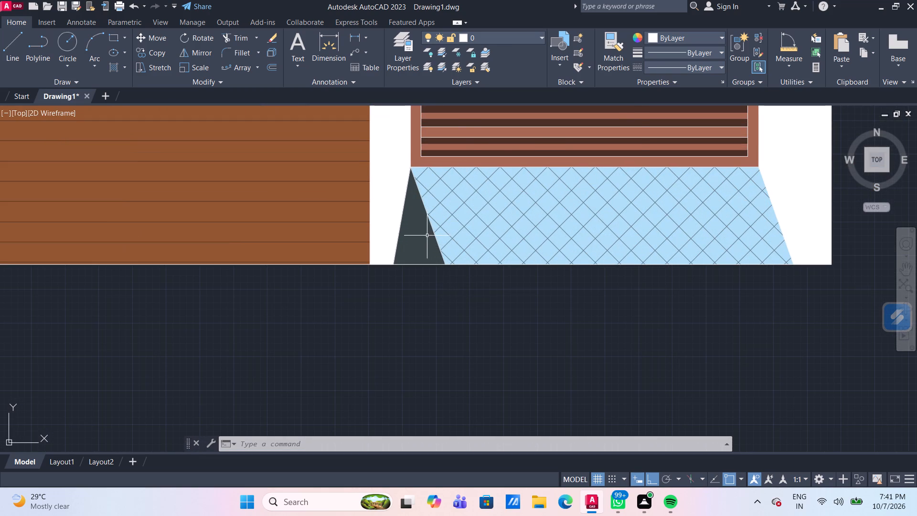
click(427, 235)
click(574, 122)
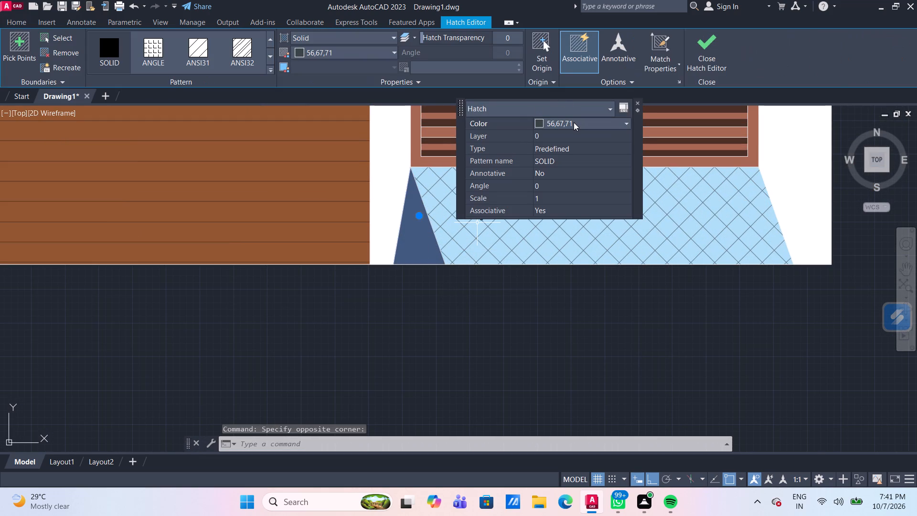
click(574, 122)
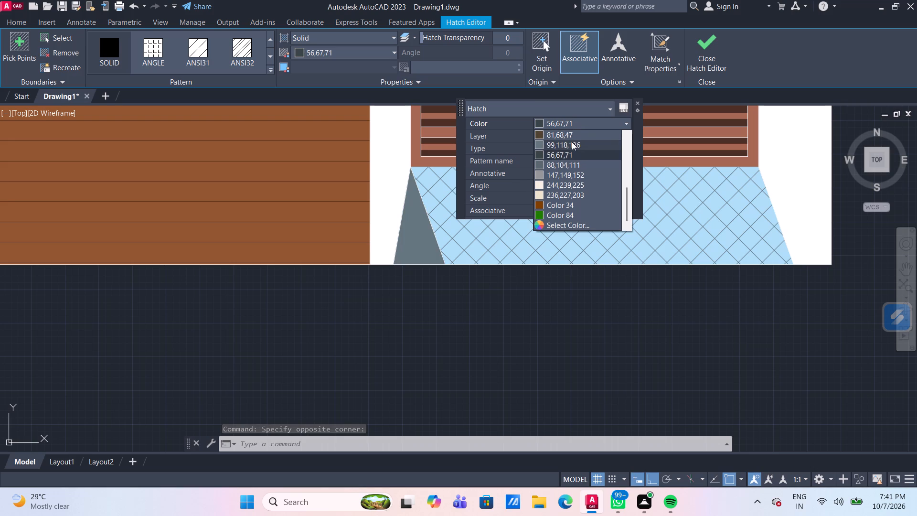
click(572, 142)
key(Escape)
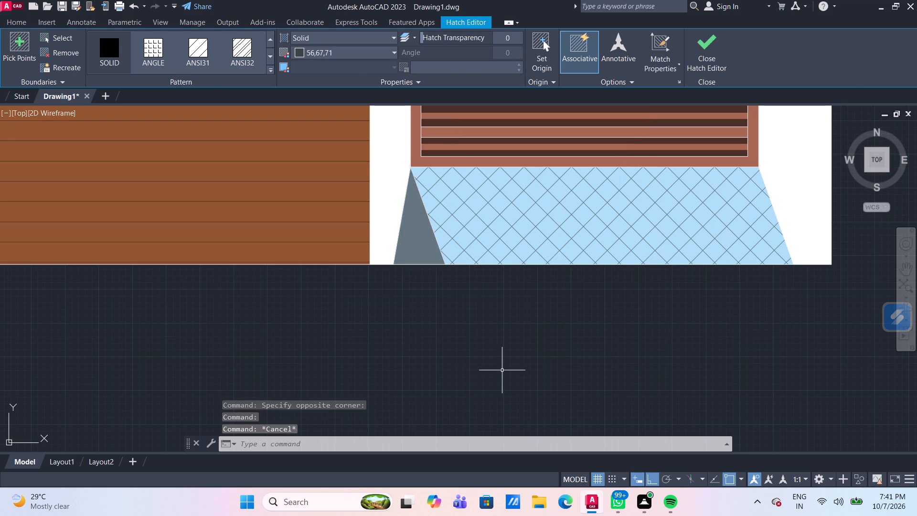
Darken the solid hatch of the grey wall behind the staircase above the gate to true colour 79,81,84.
scroll(502, 370, down, 3)
middle_drag(624, 373, 537, 367)
scroll(543, 371, down, 1)
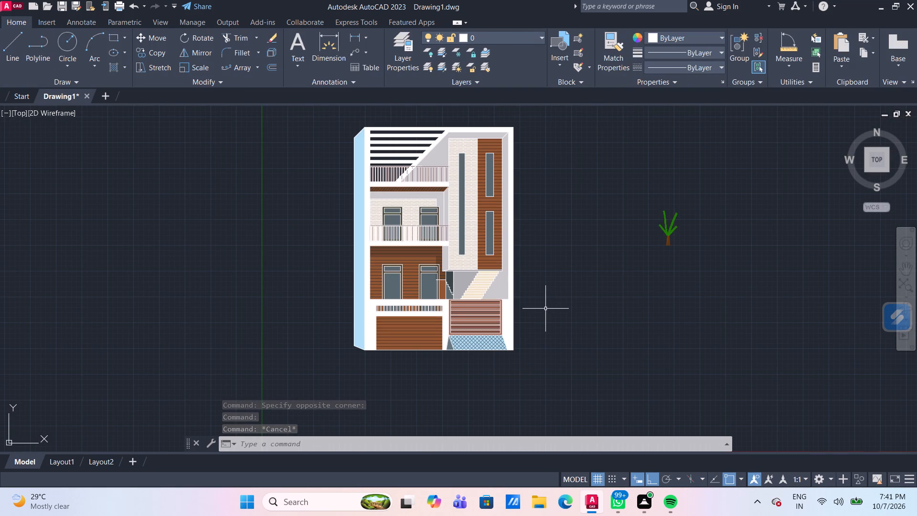
scroll(453, 288, up, 2)
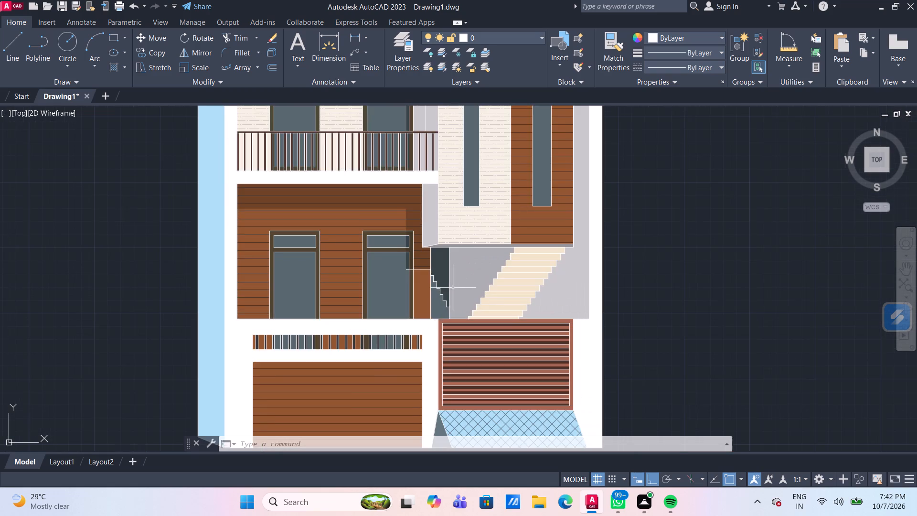
scroll(468, 267, up, 1)
click(468, 267)
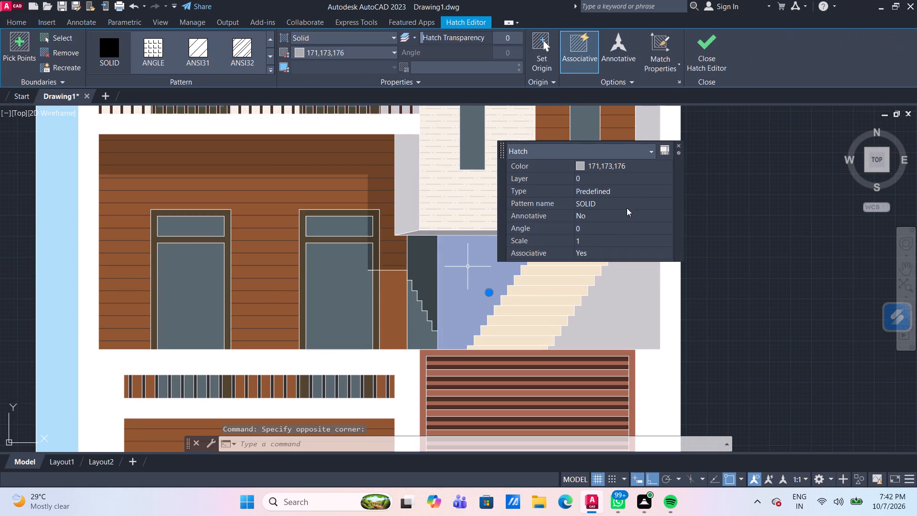
click(610, 163)
click(610, 163)
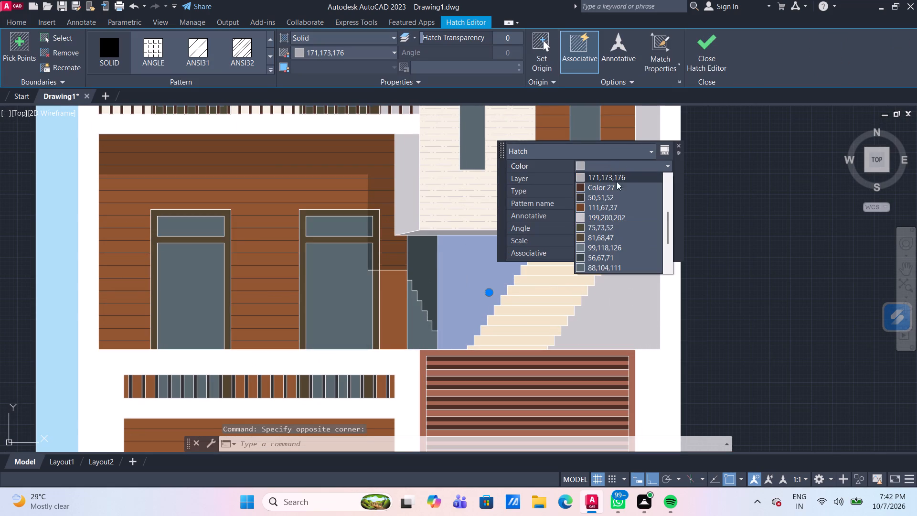
scroll(620, 269, down, 4)
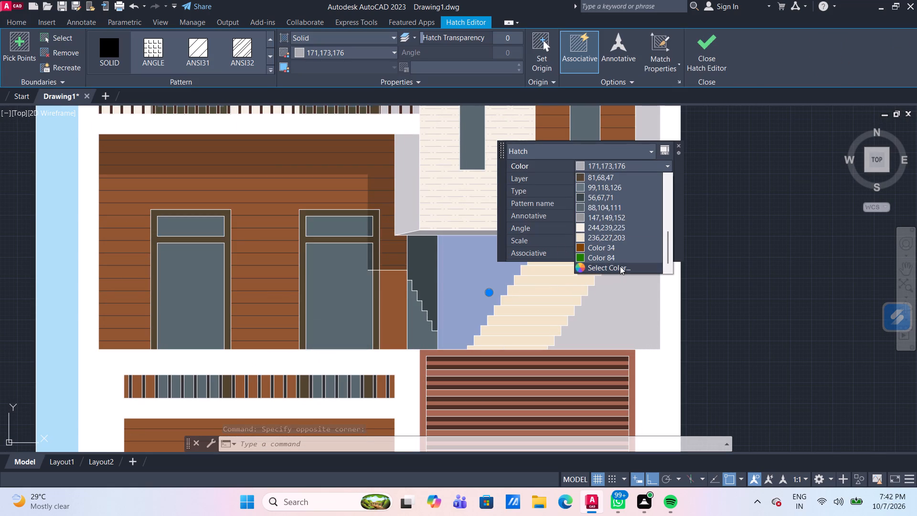
scroll(620, 266, down, 3)
click(620, 266)
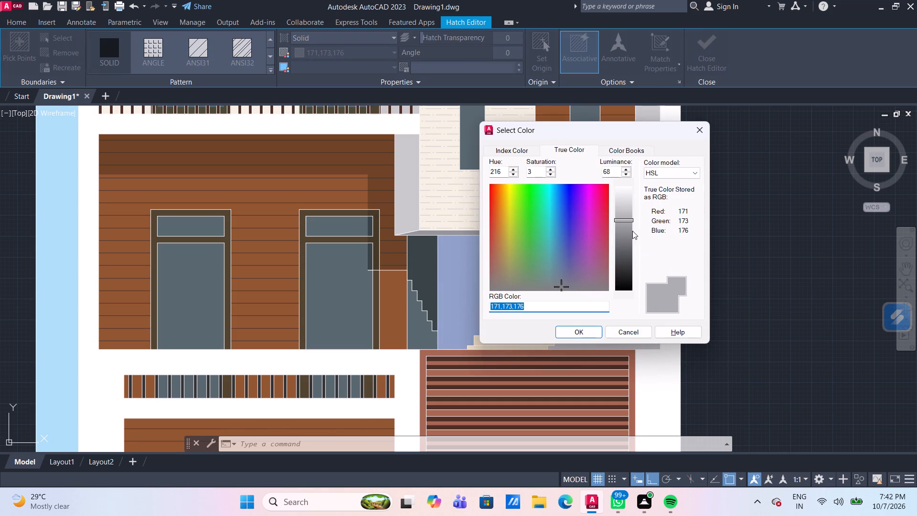
click(623, 237)
click(622, 252)
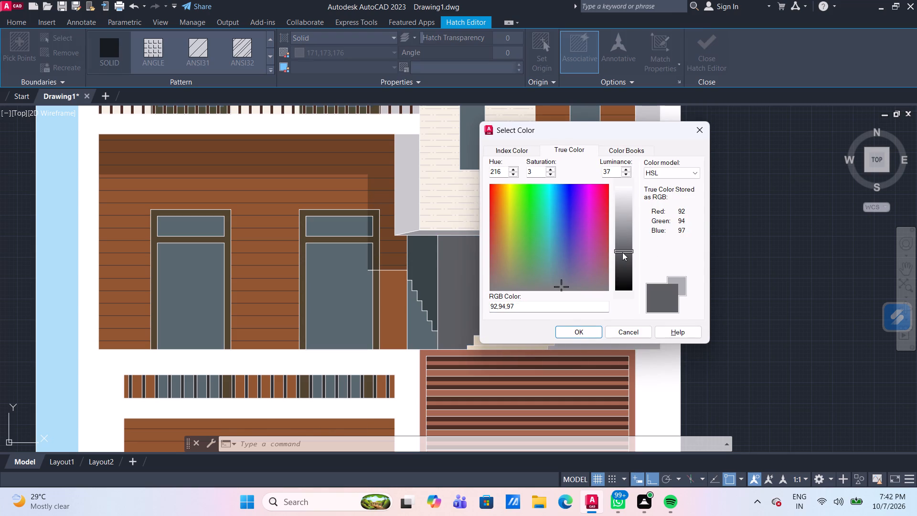
click(622, 256)
click(585, 329)
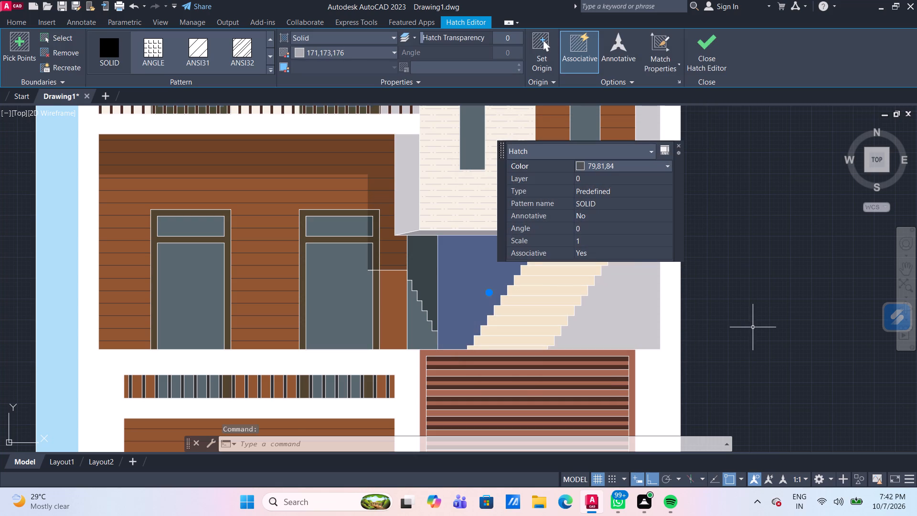
key(Escape)
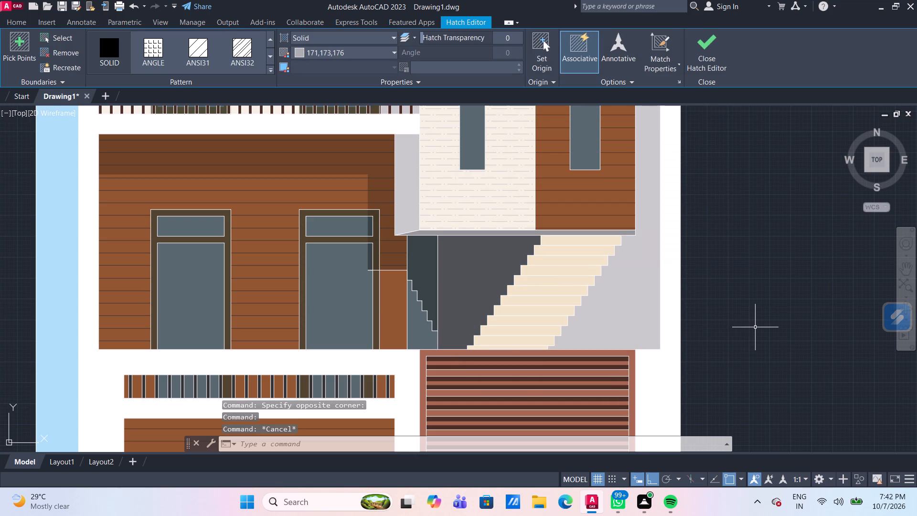
scroll(755, 327, down, 2)
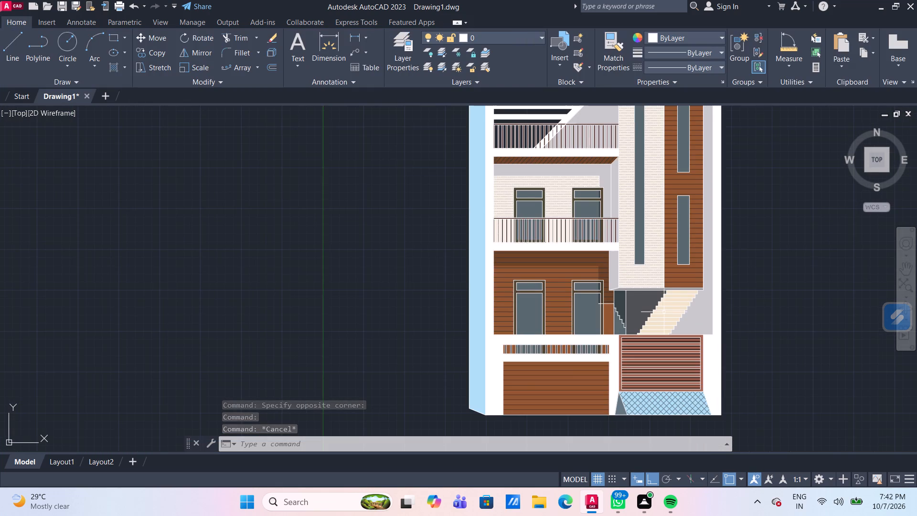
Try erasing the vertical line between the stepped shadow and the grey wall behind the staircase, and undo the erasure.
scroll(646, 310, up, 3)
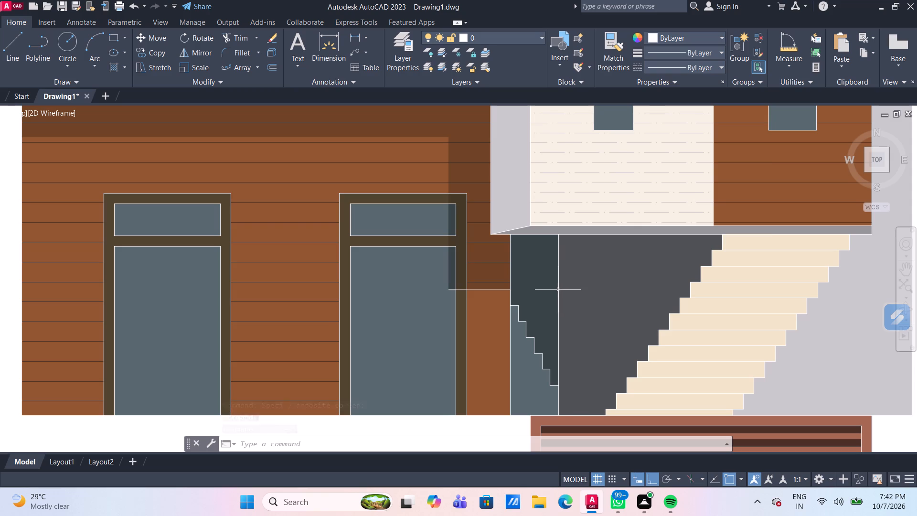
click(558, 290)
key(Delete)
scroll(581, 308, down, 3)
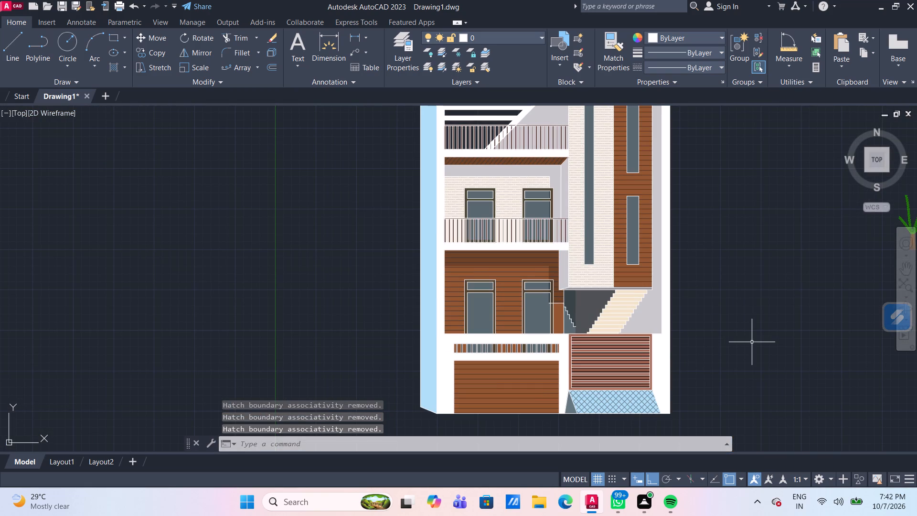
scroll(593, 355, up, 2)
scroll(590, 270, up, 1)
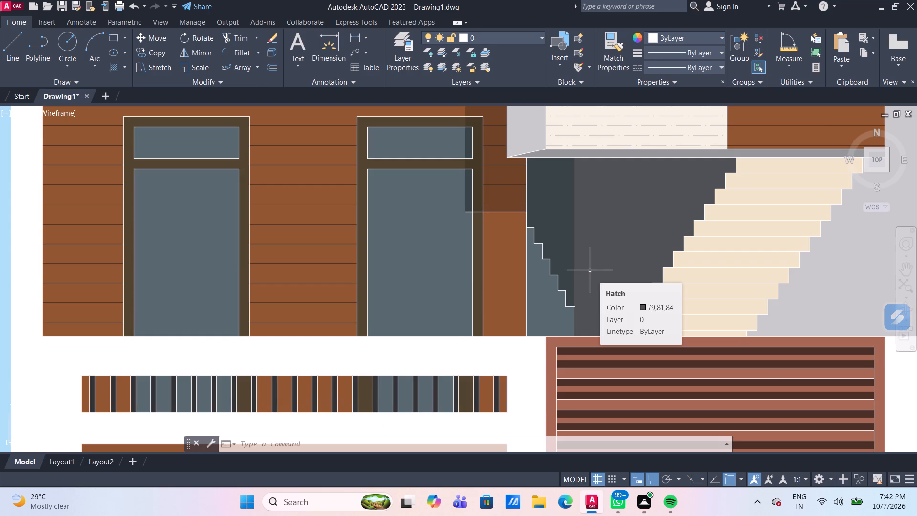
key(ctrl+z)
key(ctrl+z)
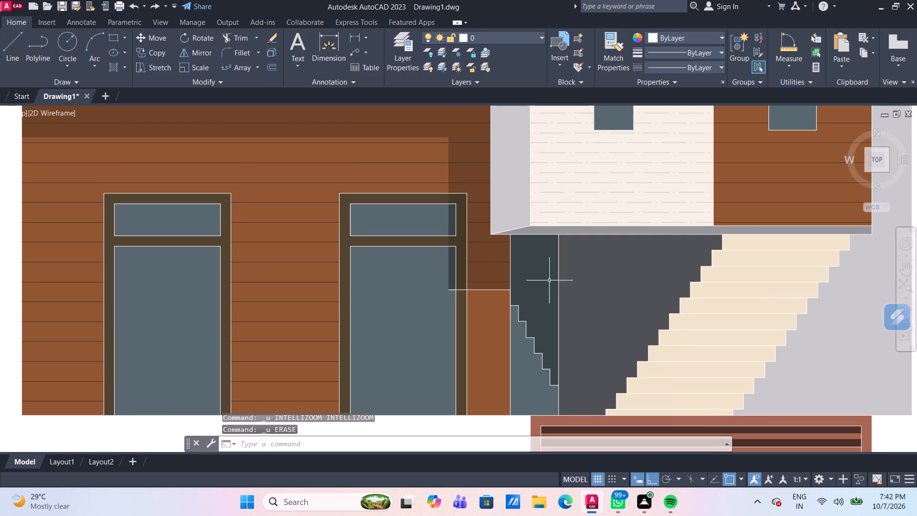
Erase the two overlapping horizontal lines along the bottom of the shadow crossing the ground-floor door frame and brown cladding.
scroll(443, 292, up, 2)
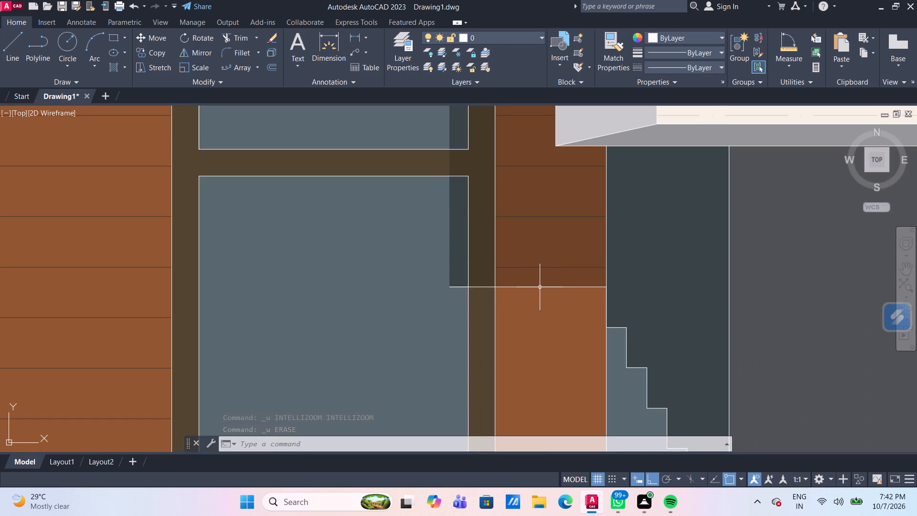
click(540, 287)
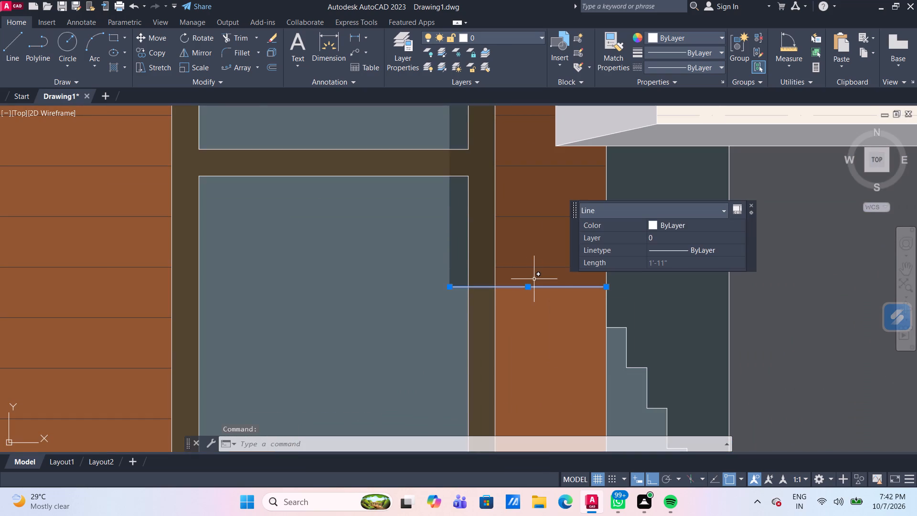
key(Delete)
scroll(445, 281, up, 2)
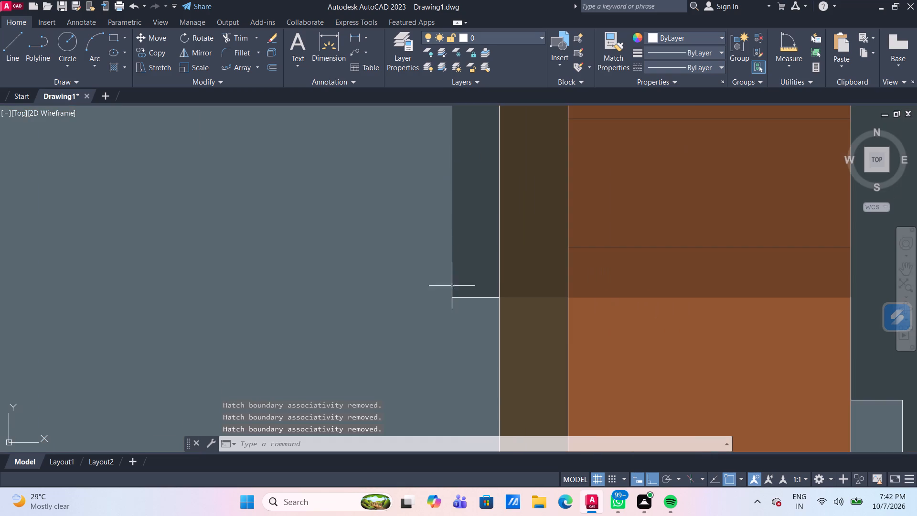
click(482, 297)
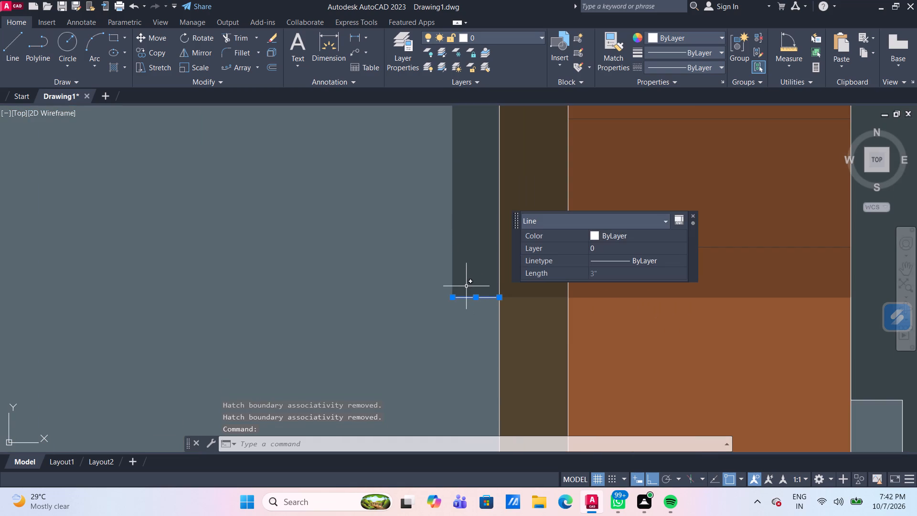
key(Delete)
Recolour the eleven lines forming the stepped shadow edge between the brown cladding and the grey wall to 56,67,71.
scroll(466, 286, down, 2)
scroll(677, 306, down, 1)
middle_drag(677, 308, 464, 242)
scroll(677, 308, down, 1)
scroll(463, 284, up, 2)
scroll(508, 379, up, 1)
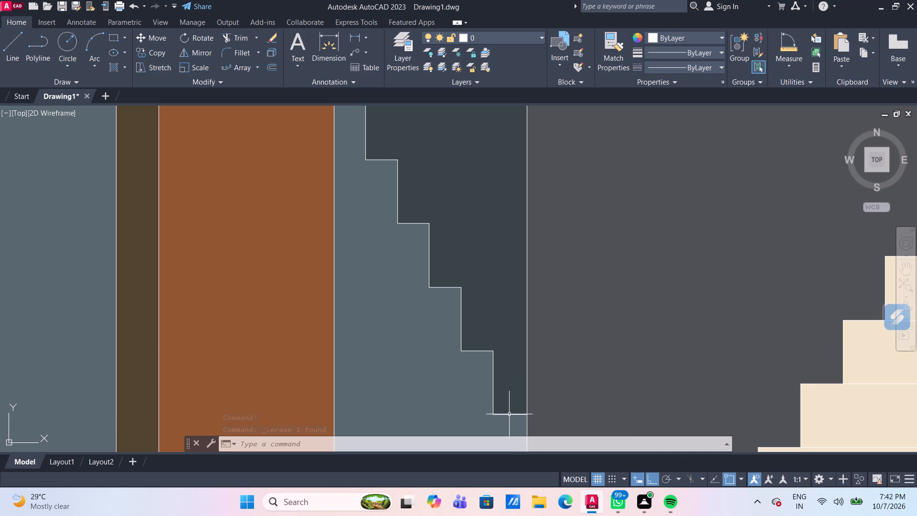
click(509, 414)
click(494, 384)
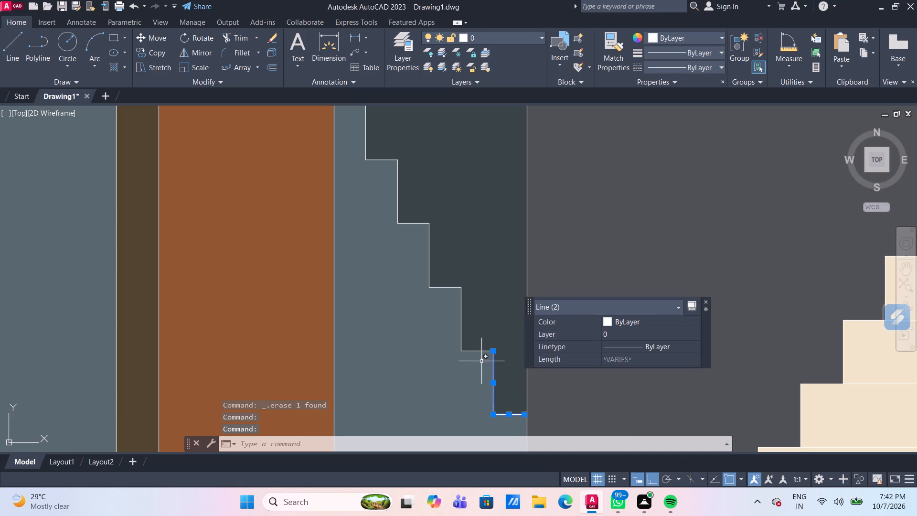
click(477, 352)
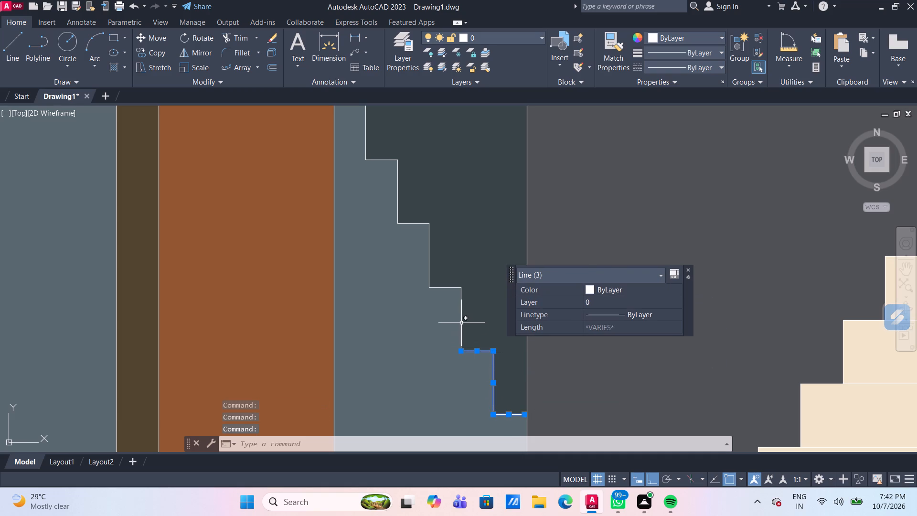
click(461, 323)
click(440, 287)
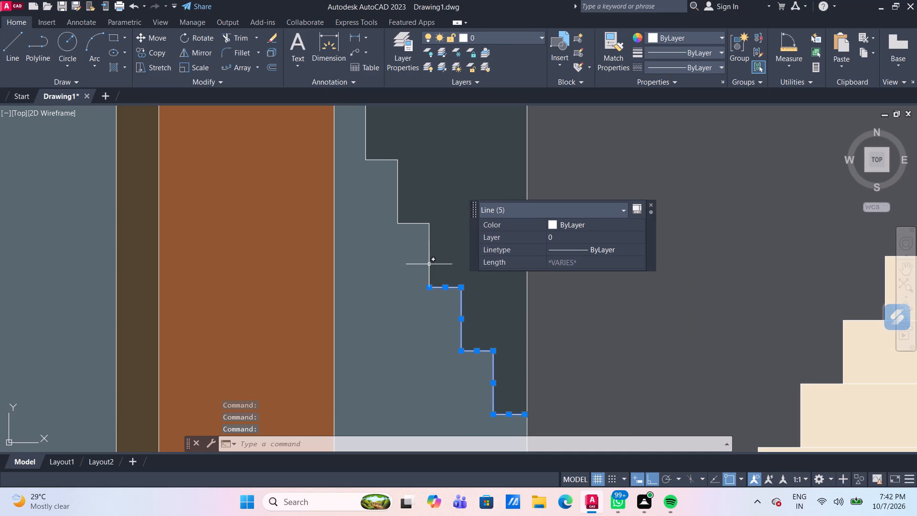
click(429, 264)
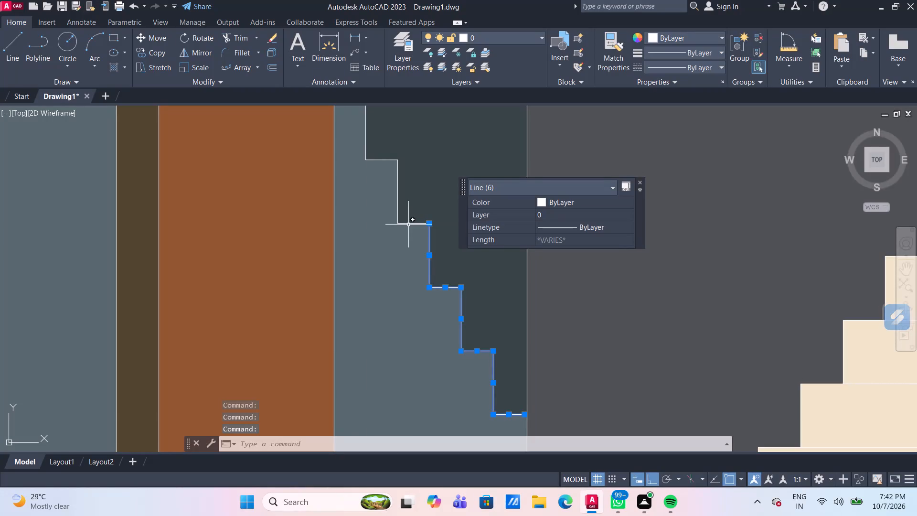
click(408, 225)
click(397, 201)
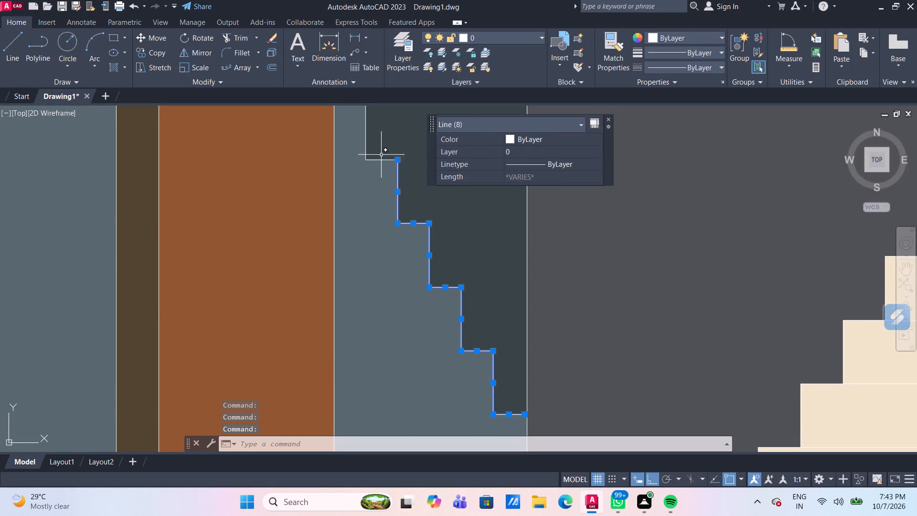
middle_drag(383, 149, 404, 299)
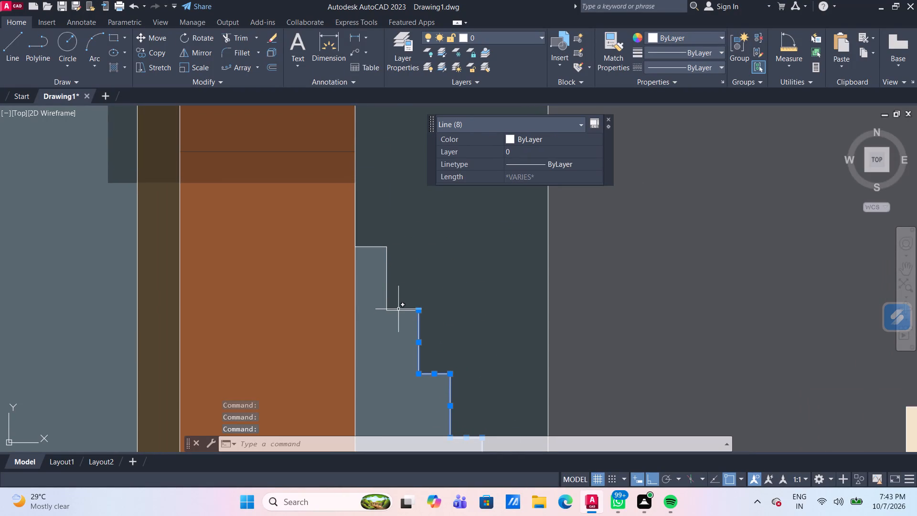
click(402, 310)
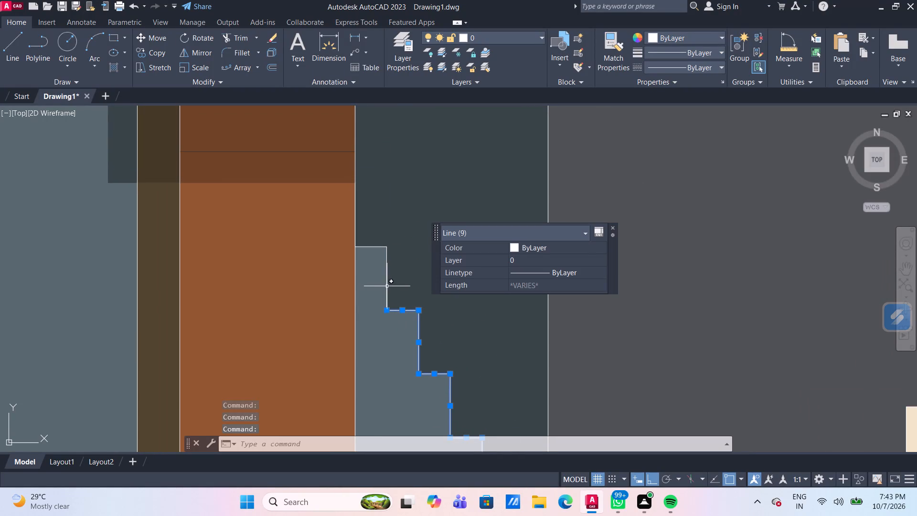
click(387, 286)
click(373, 247)
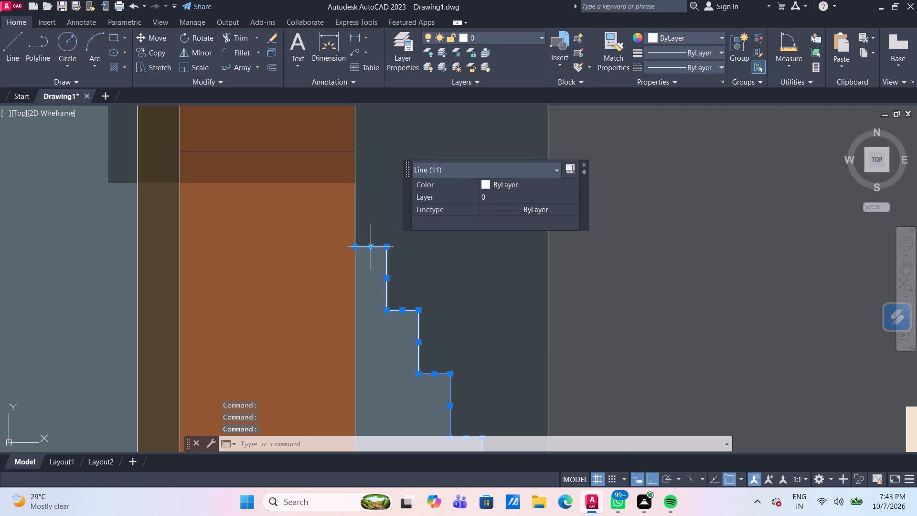
click(506, 185)
click(506, 185)
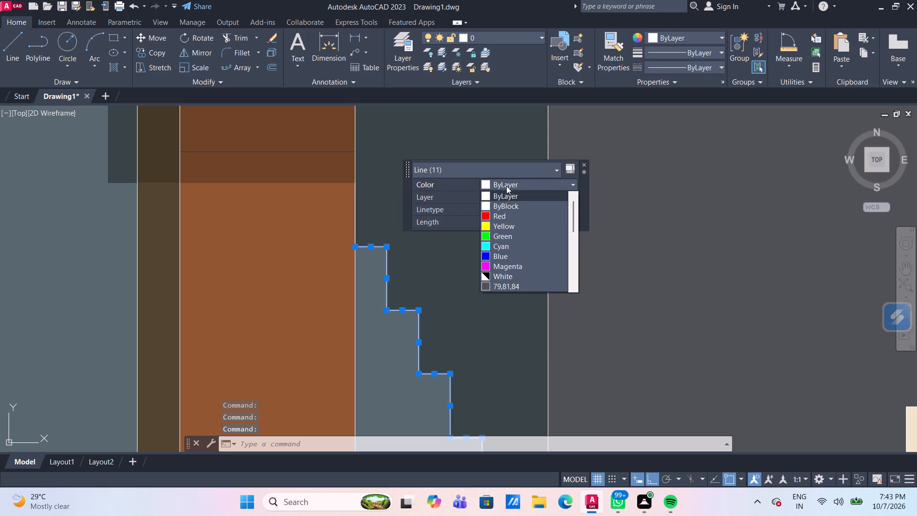
scroll(535, 253, down, 1)
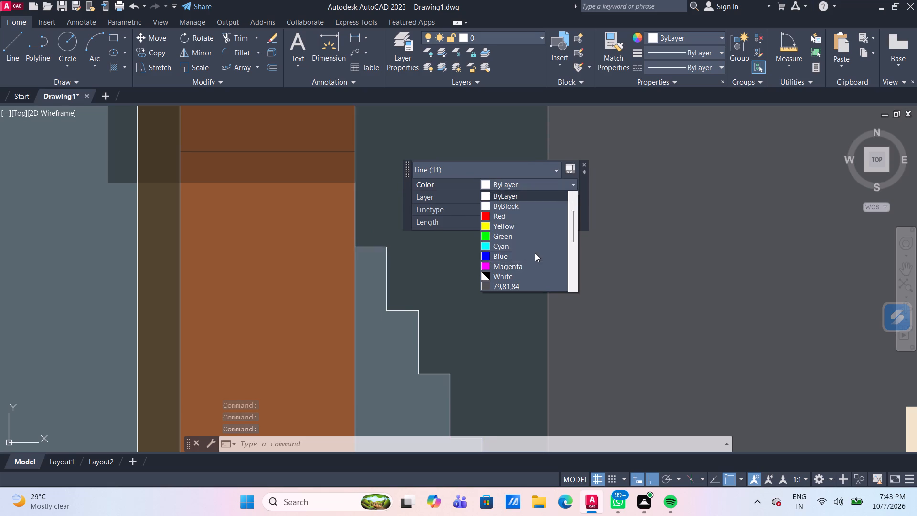
scroll(535, 253, down, 1)
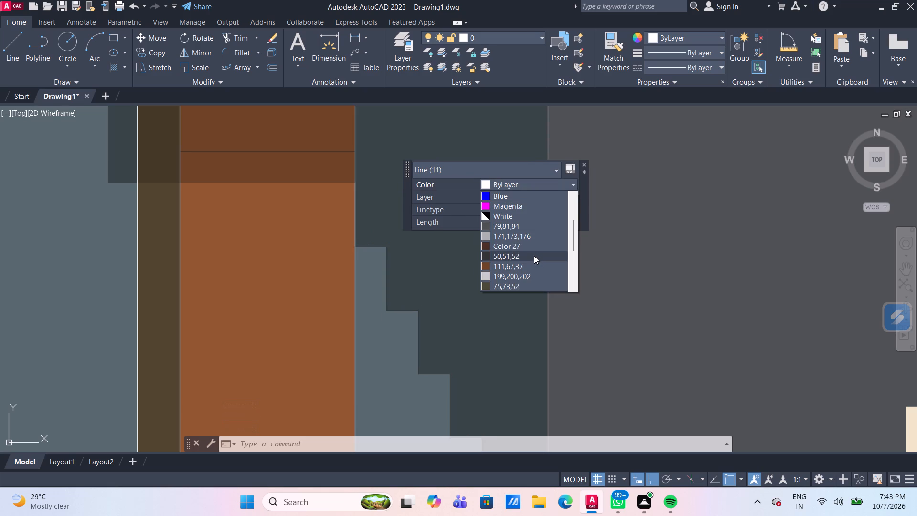
click(534, 256)
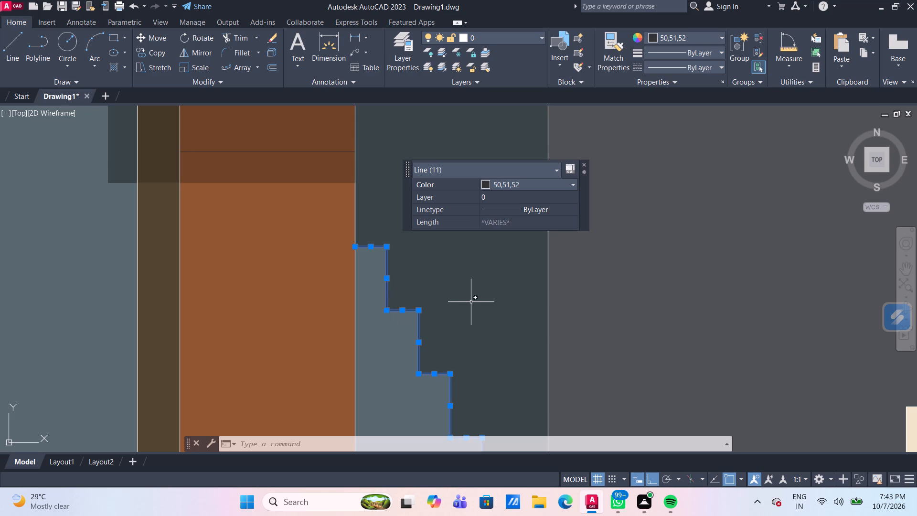
click(546, 184)
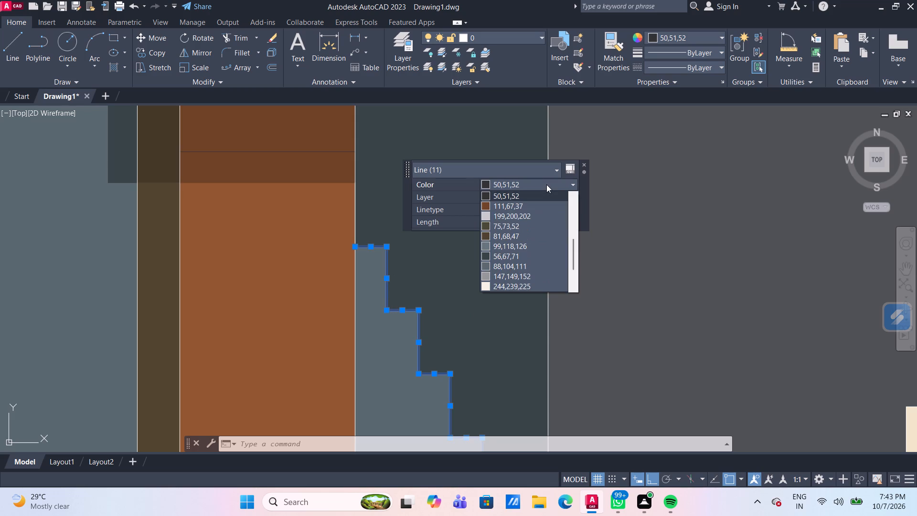
click(530, 258)
key(Escape)
Recolour the tiny leftover line at the foot of the stepped shadow, beside the vertical wall line, to 56,67,71.
scroll(474, 279, down, 4)
scroll(518, 323, up, 2)
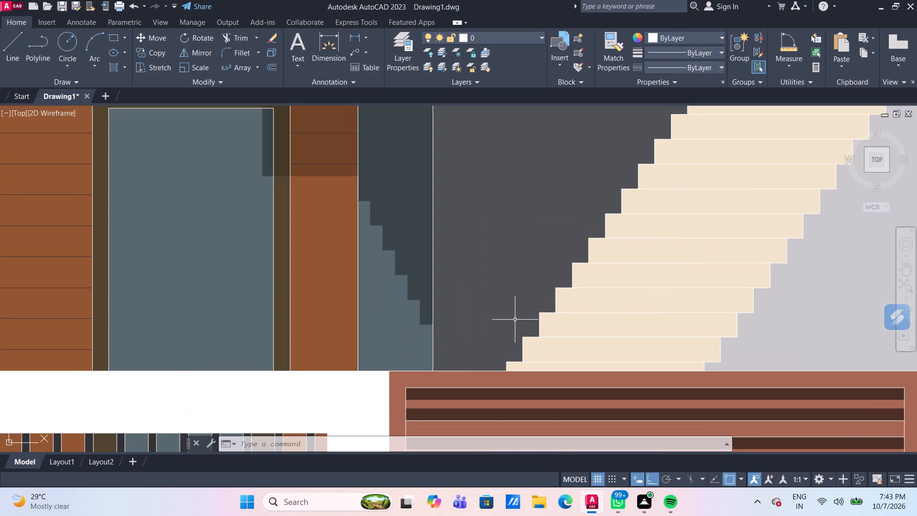
scroll(457, 327, up, 2)
scroll(340, 331, up, 3)
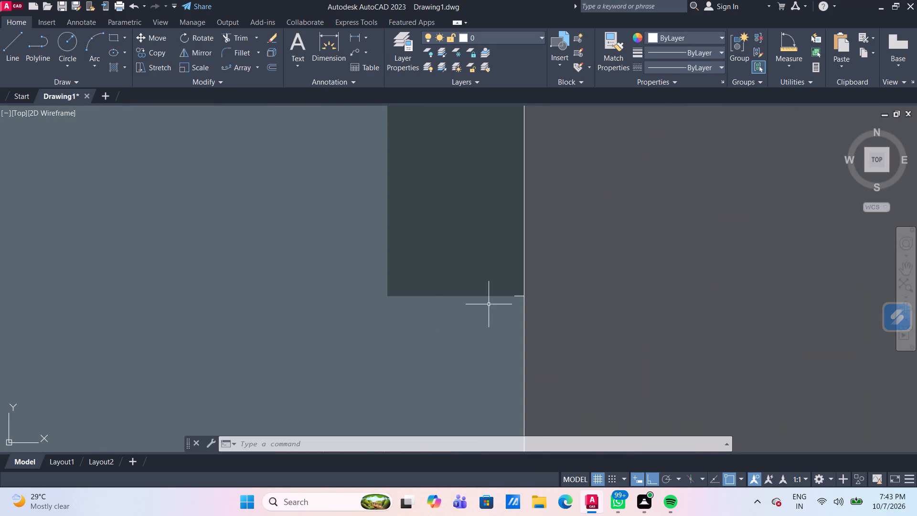
scroll(491, 301, up, 1)
click(537, 293)
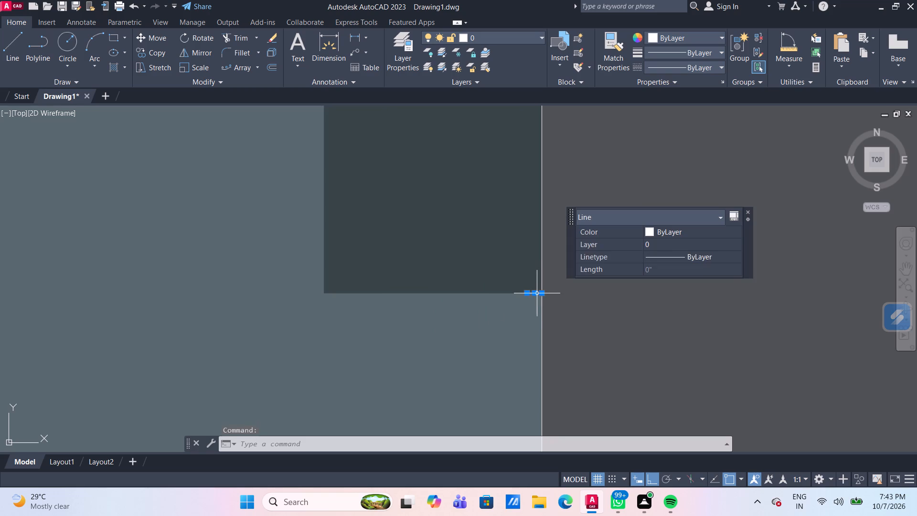
double_click(695, 232)
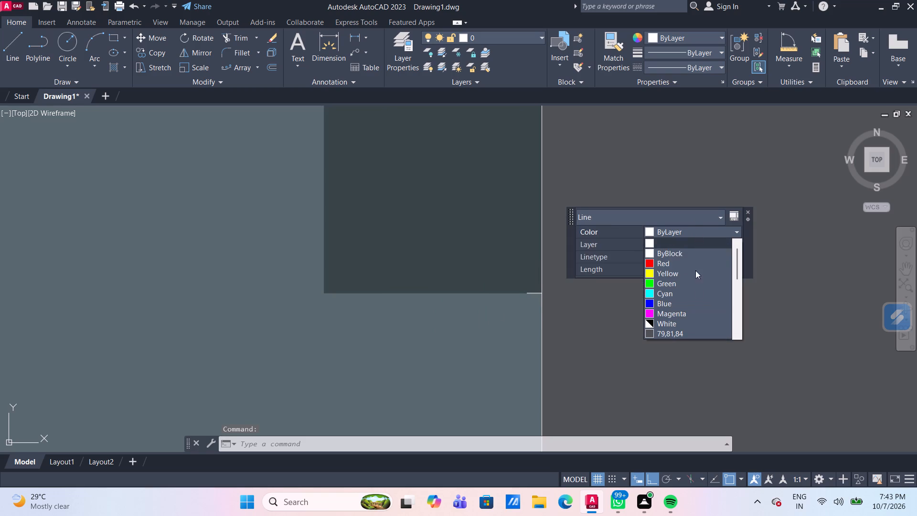
scroll(688, 330, down, 2)
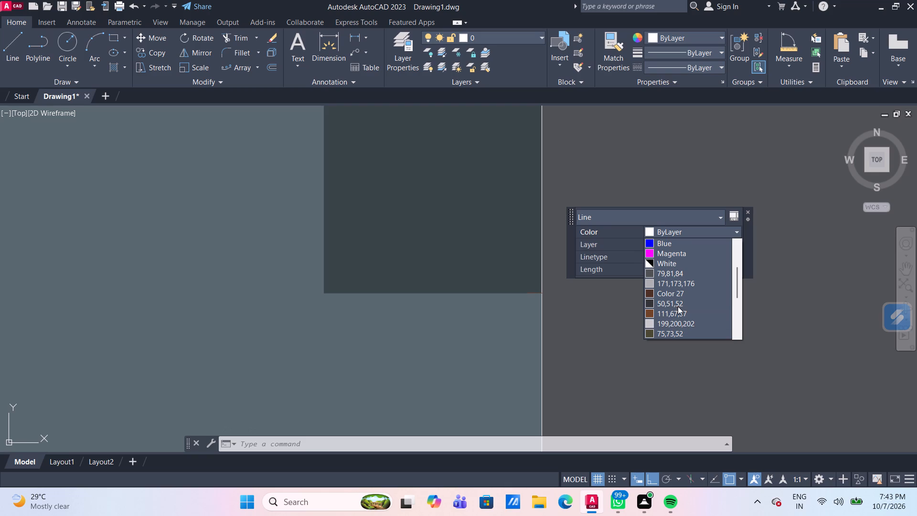
scroll(677, 302, down, 1)
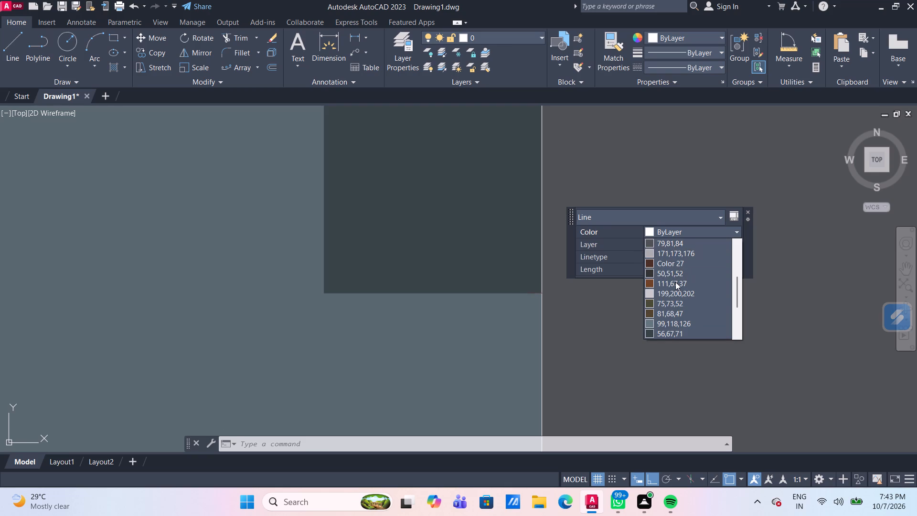
scroll(677, 307, down, 3)
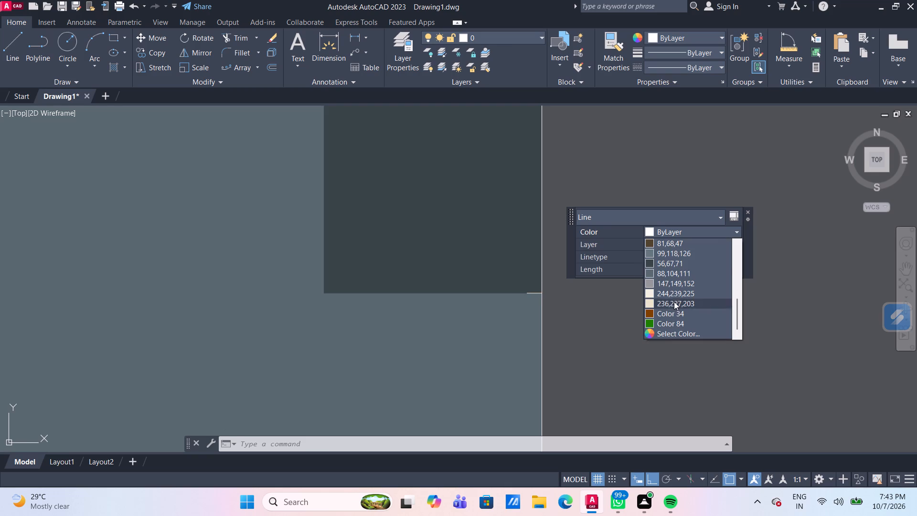
click(674, 264)
key(Escape)
key(Escape)
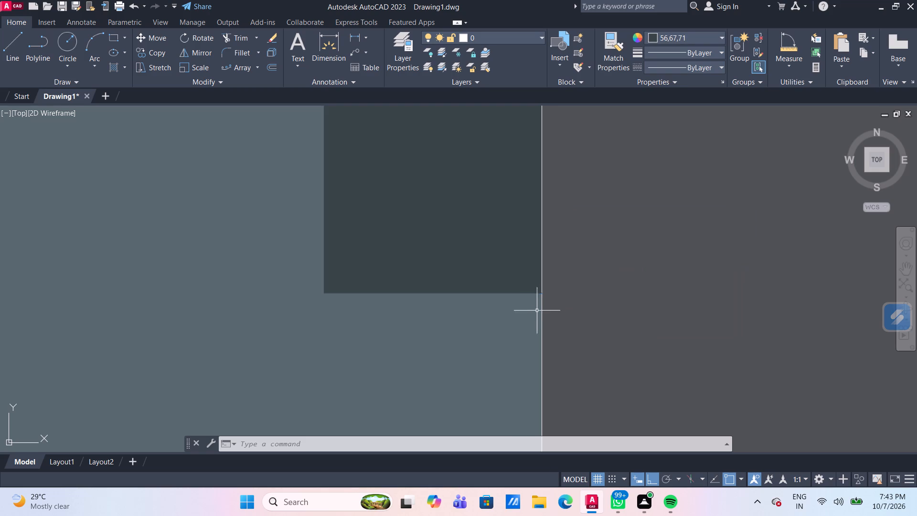
Recolour the vertical line between the stepped shadow and the dark grey wall behind the staircase to 79,81,84.
scroll(539, 300, up, 6)
scroll(543, 281, down, 8)
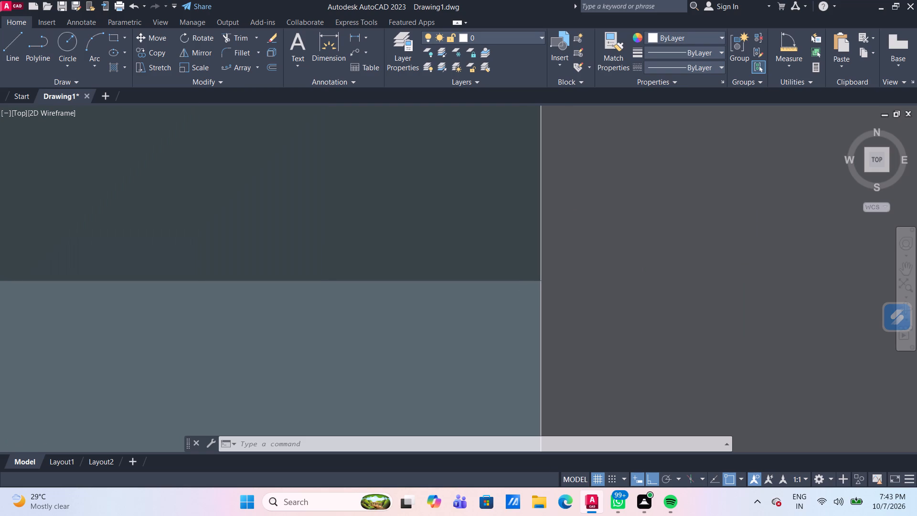
scroll(543, 281, down, 9)
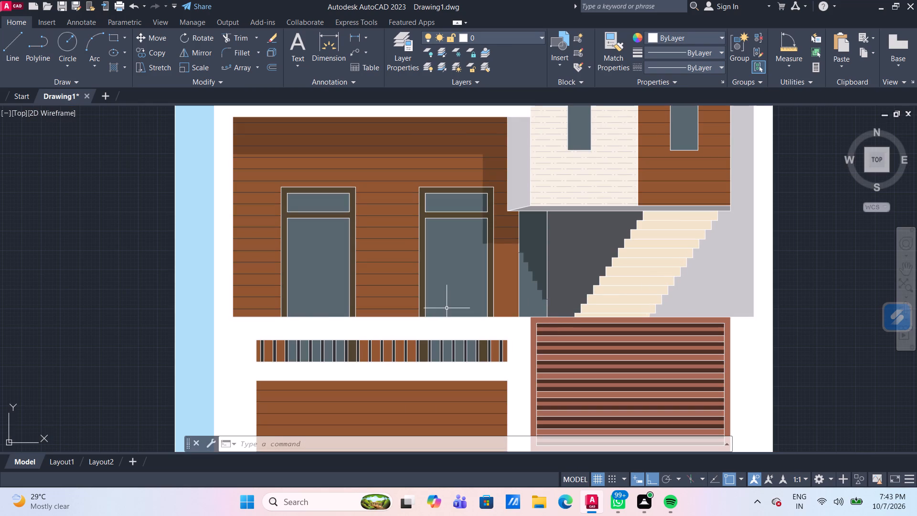
scroll(514, 279, down, 1)
scroll(528, 268, up, 3)
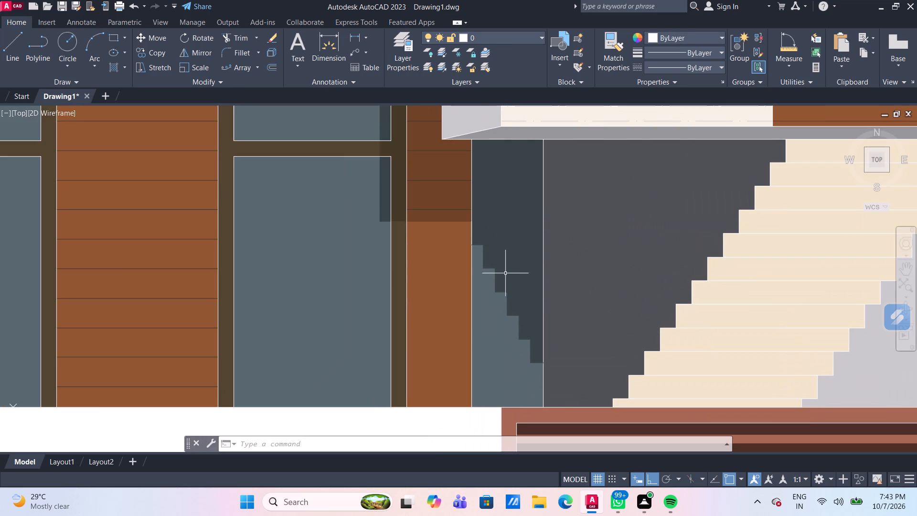
click(543, 279)
click(684, 217)
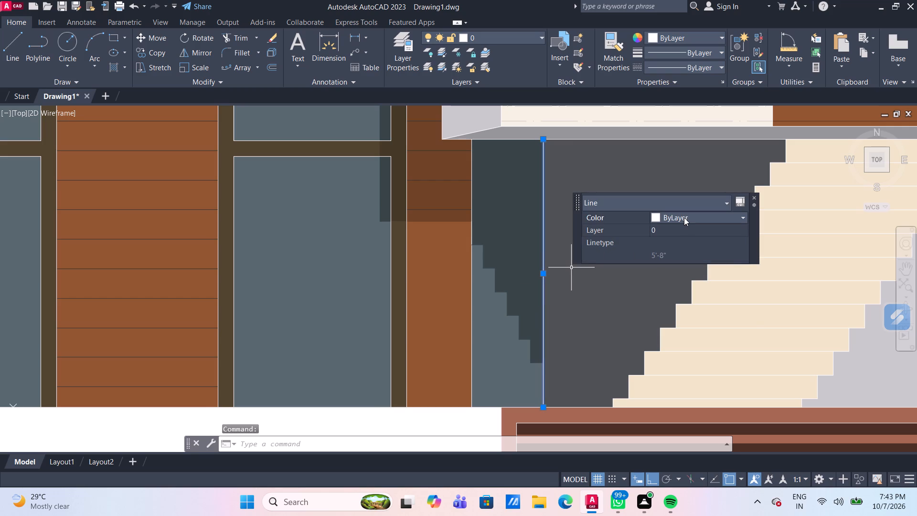
click(684, 217)
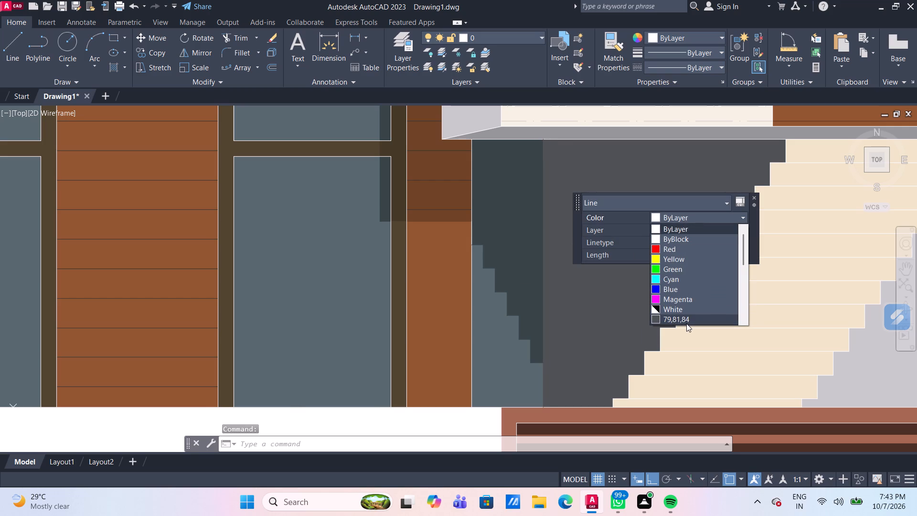
click(686, 323)
key(Escape)
Inspect the whole building elevation, including the top-floor railing, and examine the separate plant drawing beside it.
scroll(587, 341, down, 2)
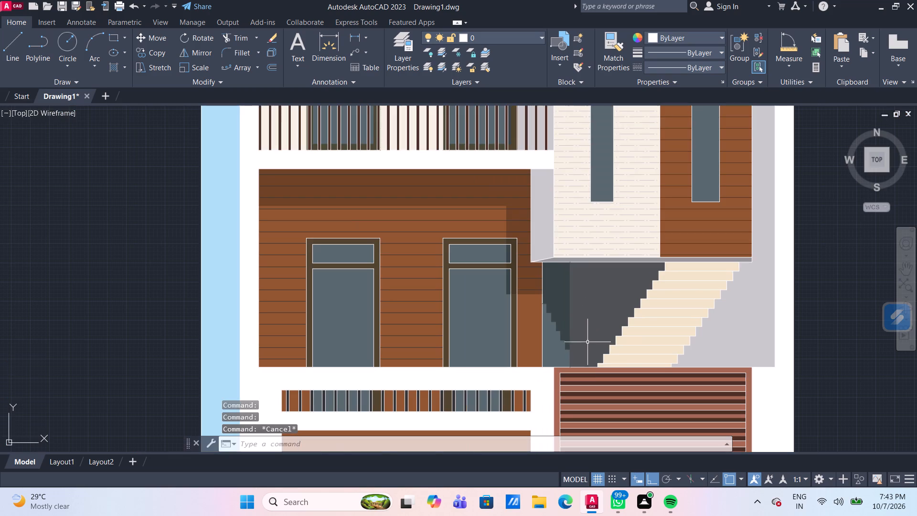
scroll(580, 315, down, 2)
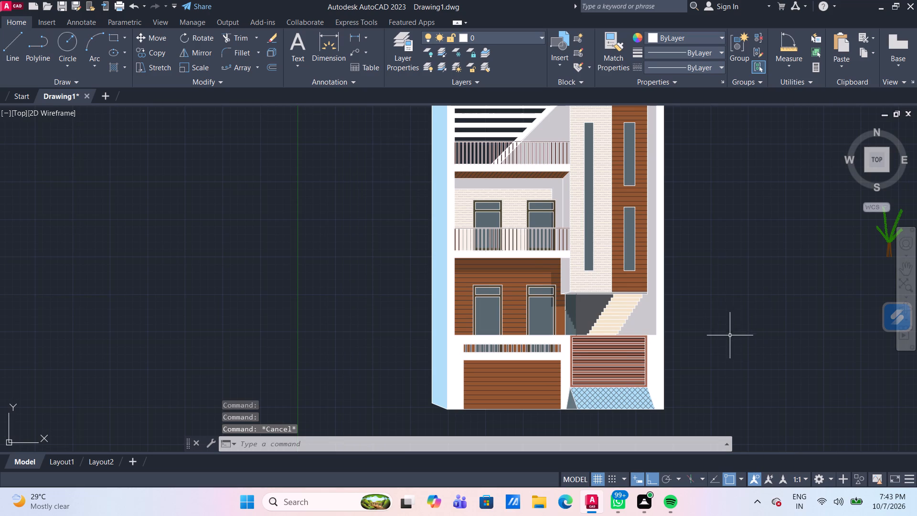
middle_drag(730, 337, 657, 372)
scroll(657, 369, down, 2)
middle_drag(657, 368, 602, 297)
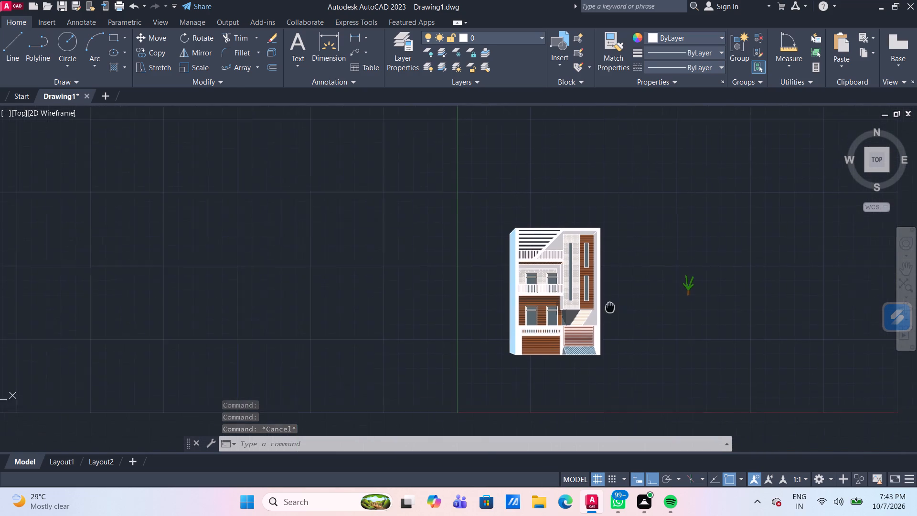
middle_drag(602, 297, 601, 294)
scroll(600, 293, up, 2)
middle_drag(604, 296, 616, 336)
scroll(616, 336, down, 1)
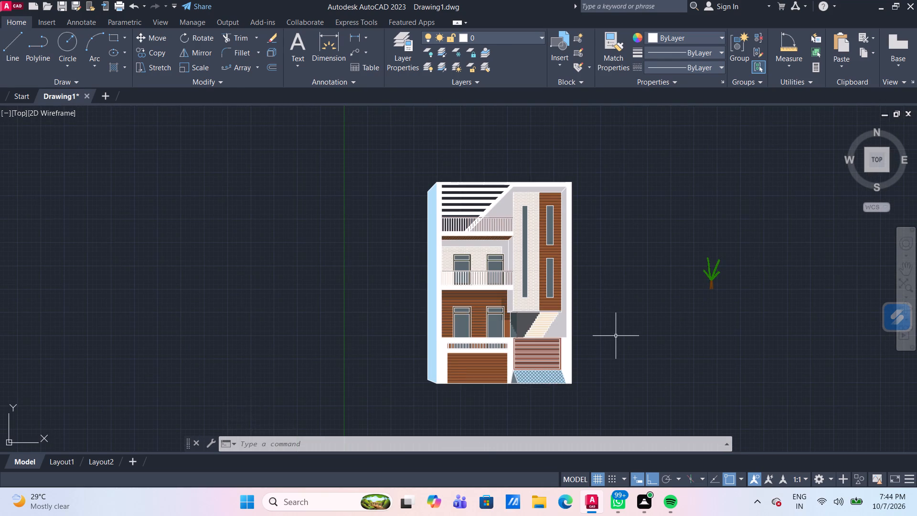
scroll(607, 290, up, 1)
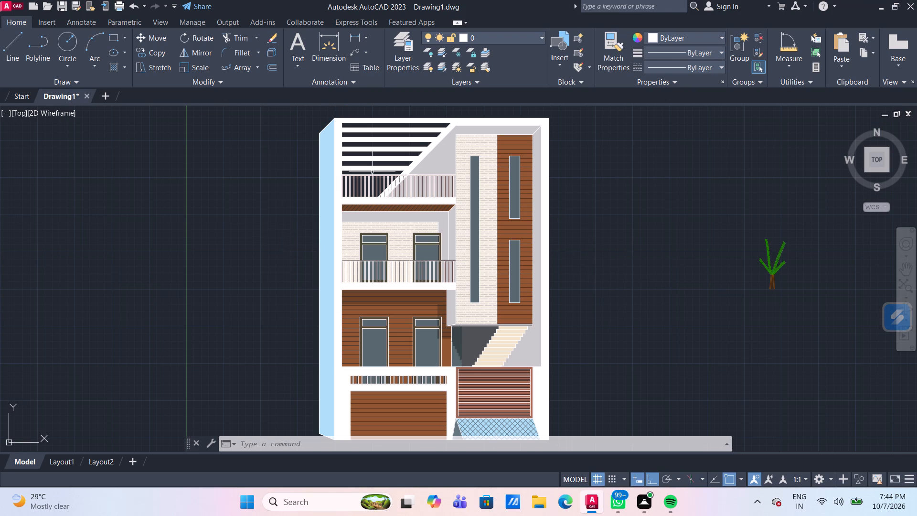
scroll(390, 170, up, 4)
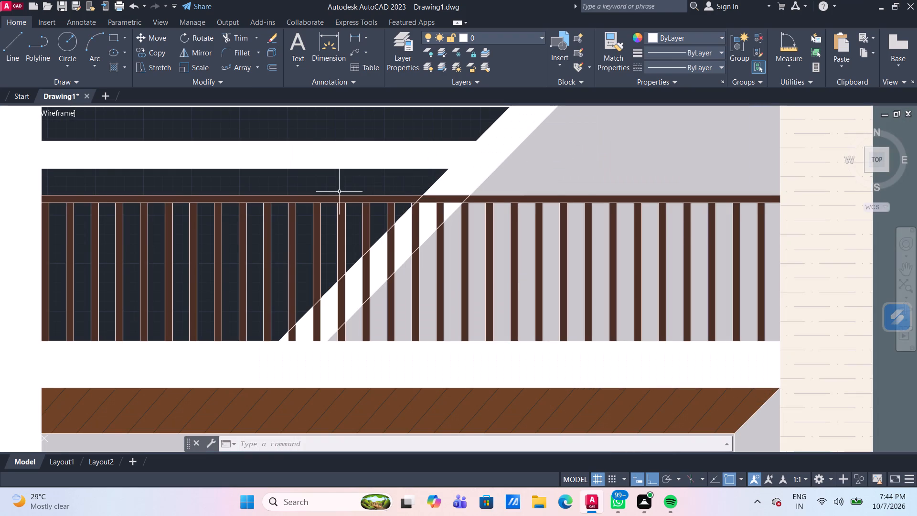
scroll(338, 192, down, 3)
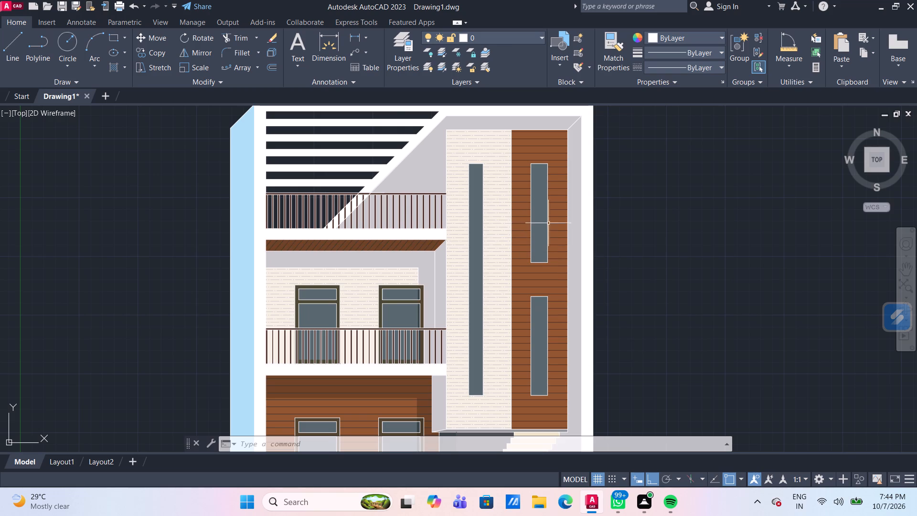
scroll(556, 230, down, 2)
middle_drag(593, 247, 409, 240)
scroll(483, 268, up, 1)
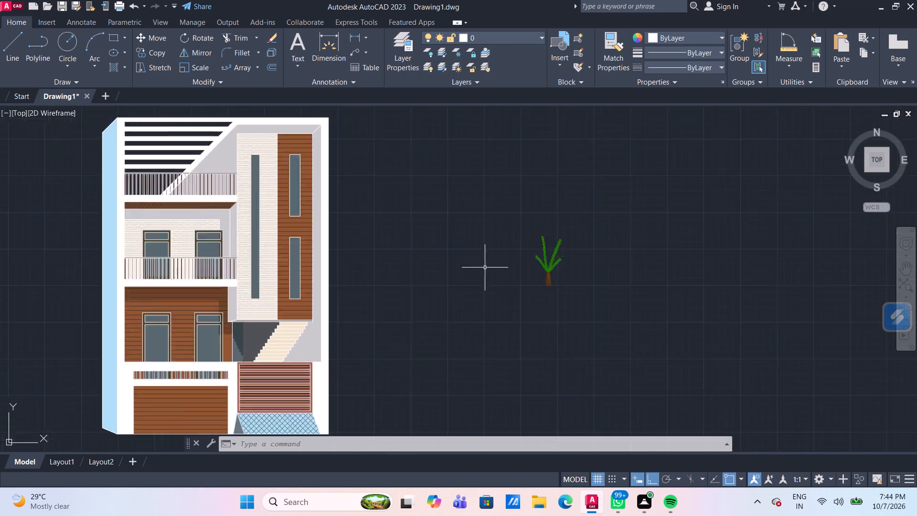
scroll(486, 269, up, 1)
middle_drag(520, 265, 381, 255)
scroll(406, 258, up, 2)
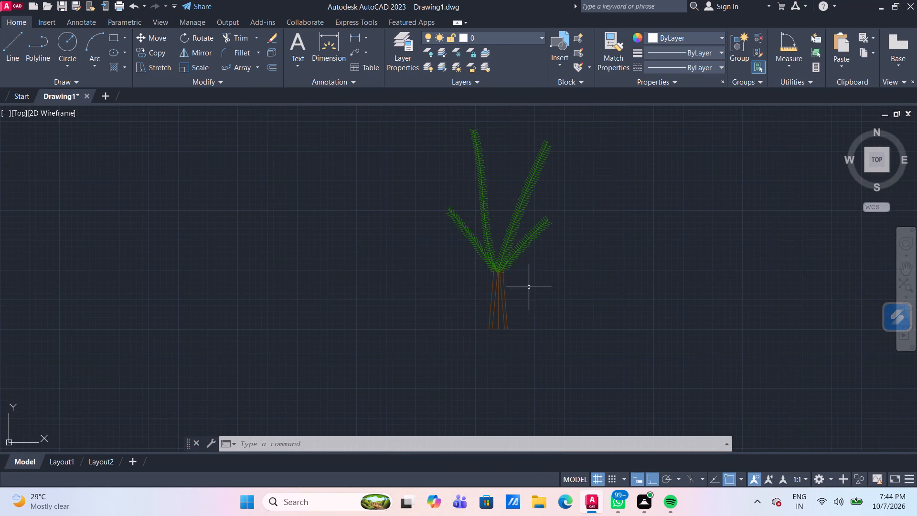
scroll(531, 288, down, 1)
middle_drag(571, 280, 478, 259)
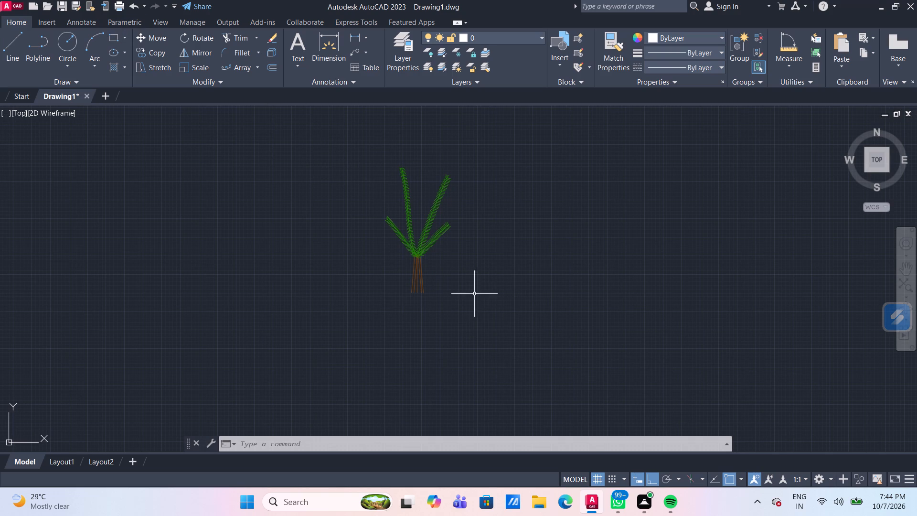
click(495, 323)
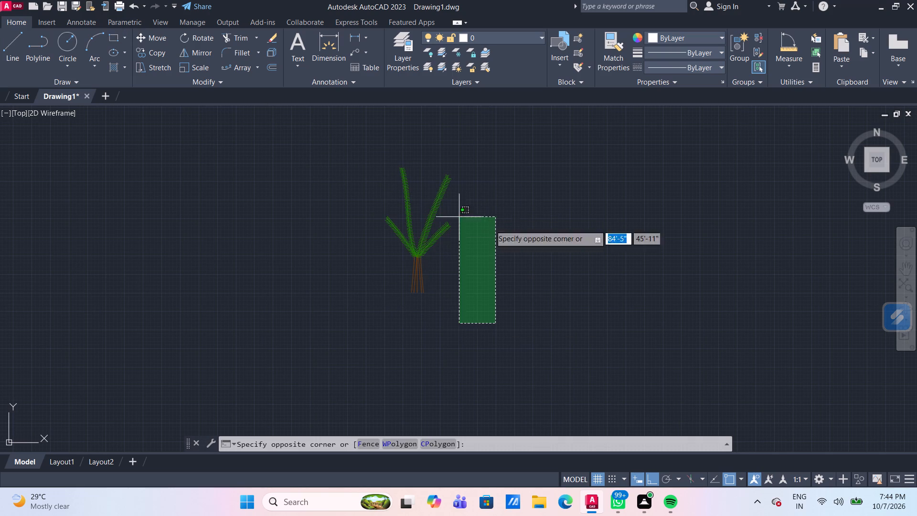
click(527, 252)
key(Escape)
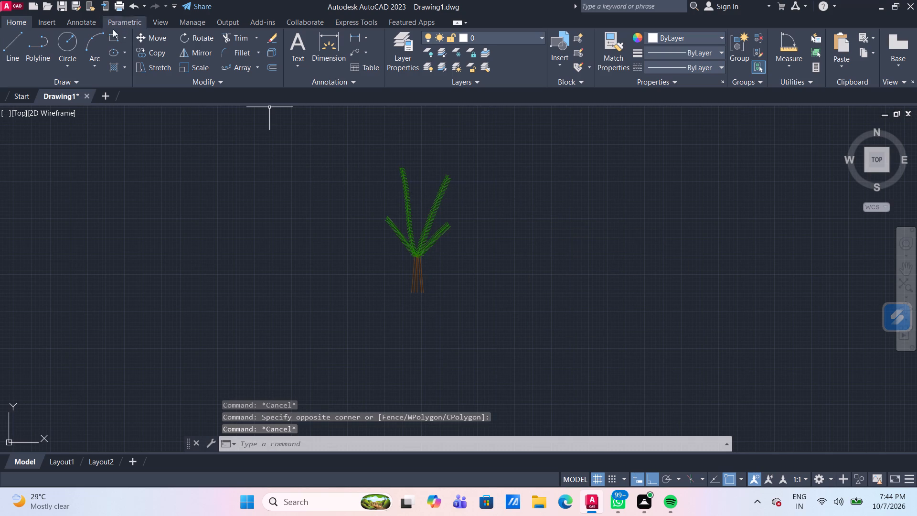
Draw a helper rectangle about 4'-3" by 5'-6" around the plant, crossing its tall fronds and the foot of its trunk.
click(112, 39)
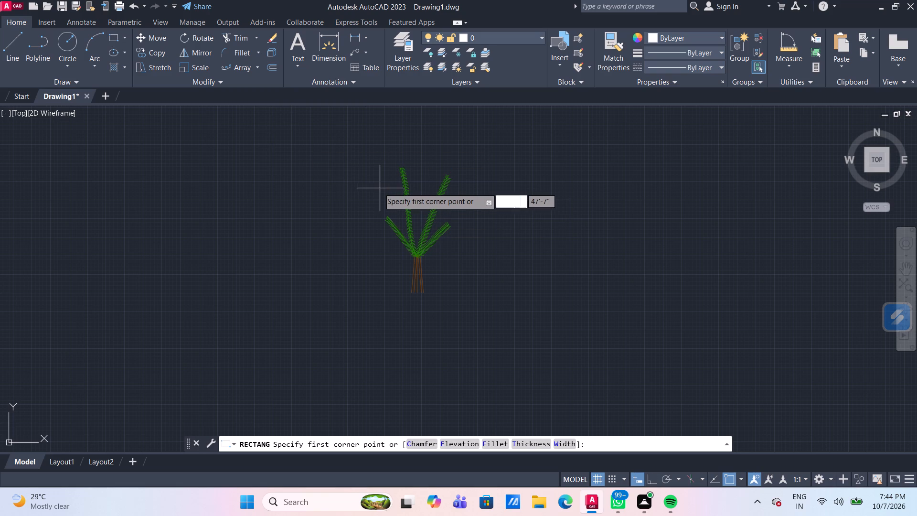
click(379, 188)
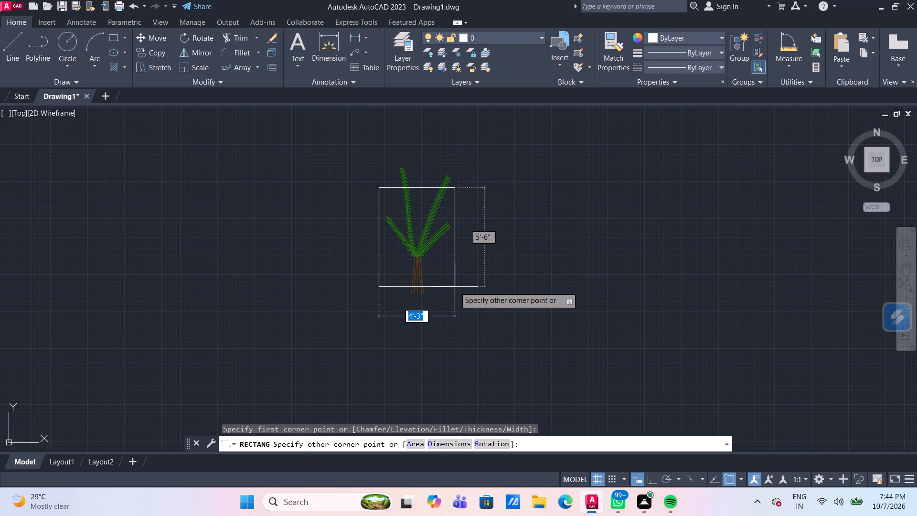
click(454, 287)
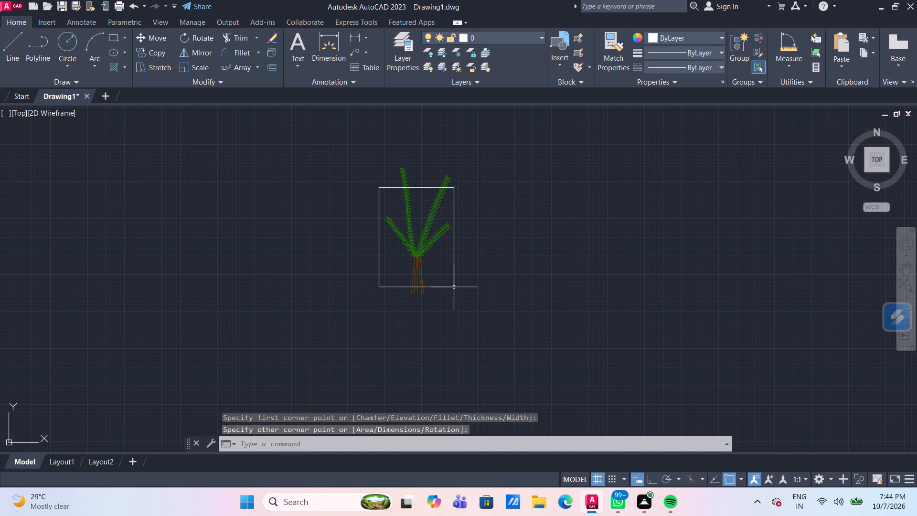
key(Escape)
Trim the lines of the two tall fronds just above the rectangle's upper edge.
text(tr)
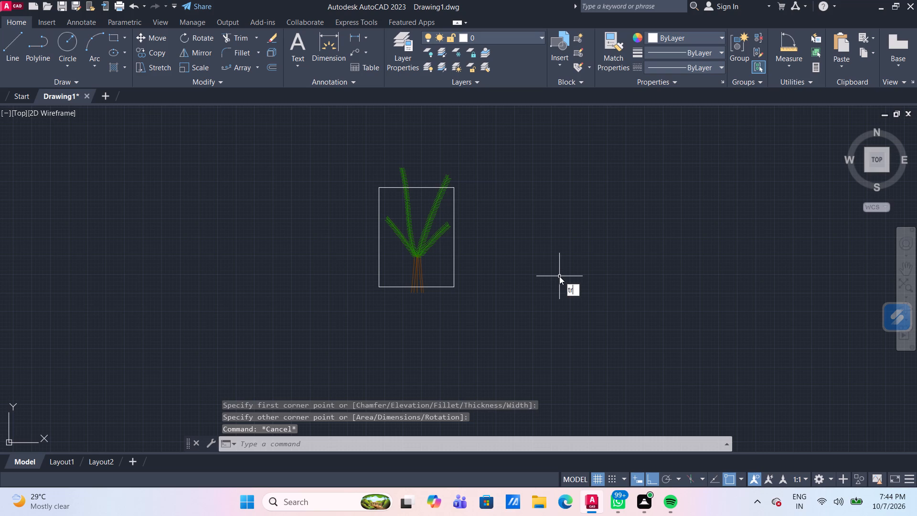
key(Return)
scroll(411, 193, up, 1)
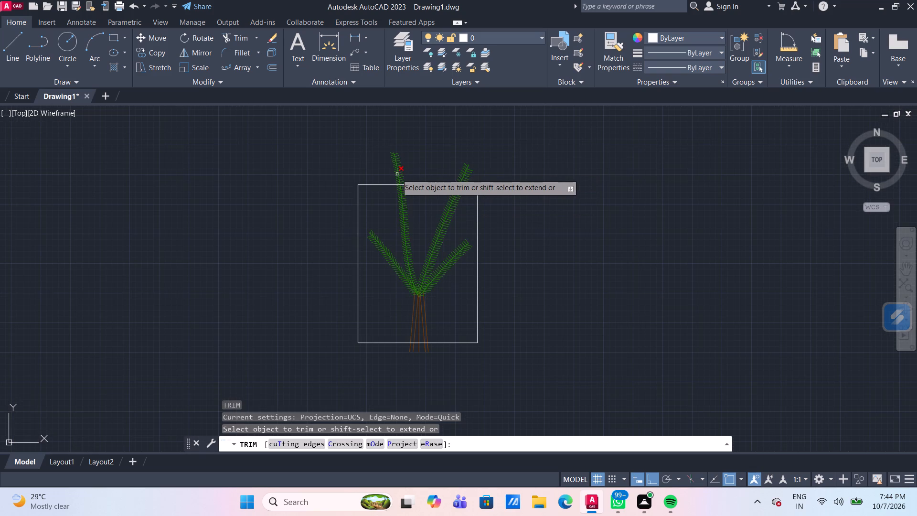
scroll(388, 176, up, 2)
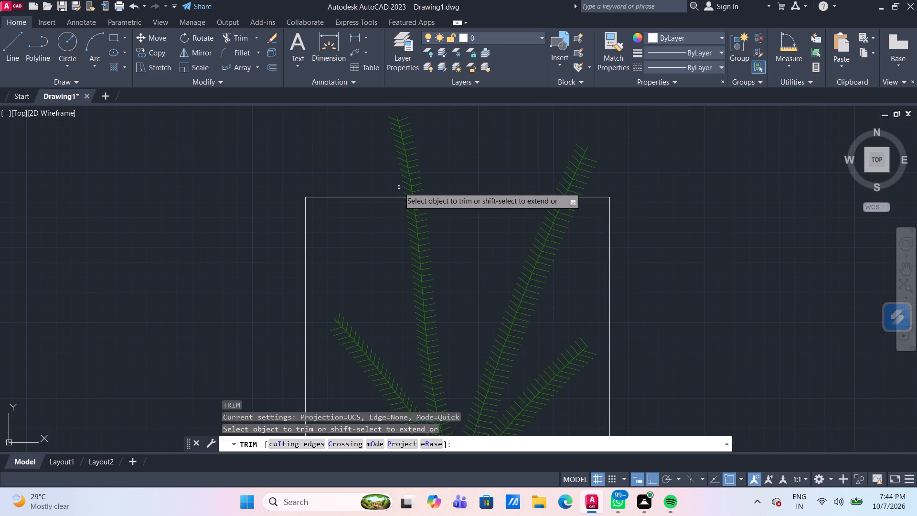
scroll(399, 187, up, 2)
drag(404, 203, 426, 207)
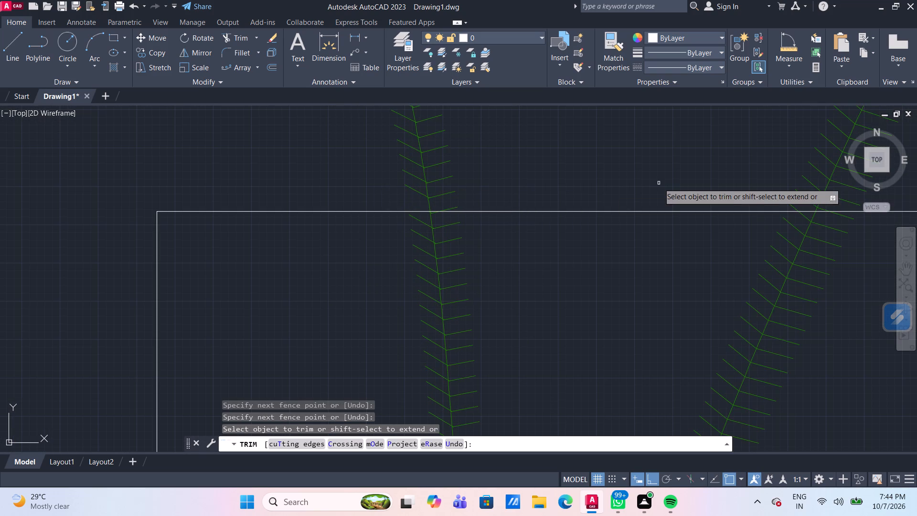
scroll(527, 192, down, 1)
middle_drag(525, 191, 301, 180)
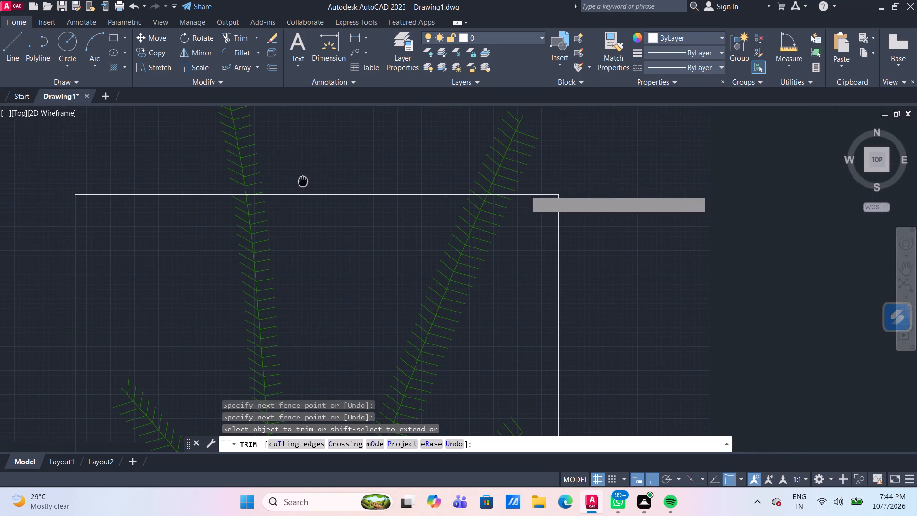
click(222, 189)
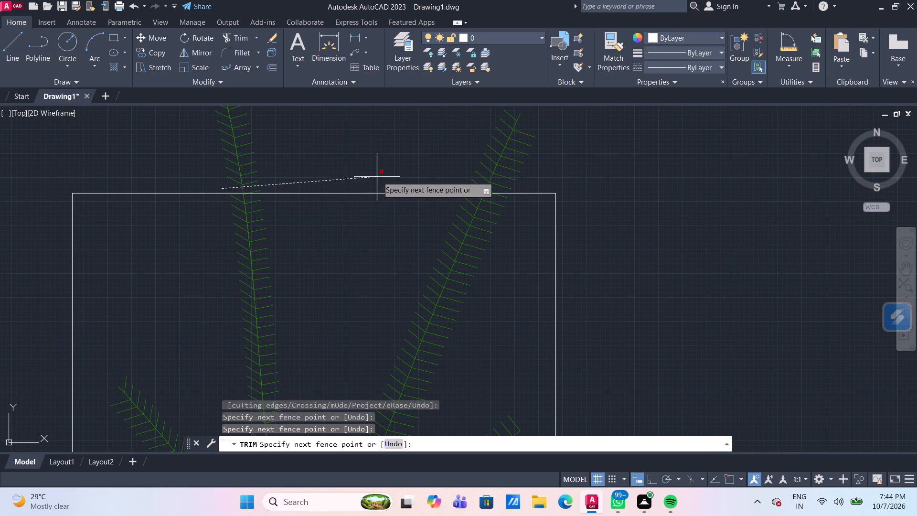
click(584, 190)
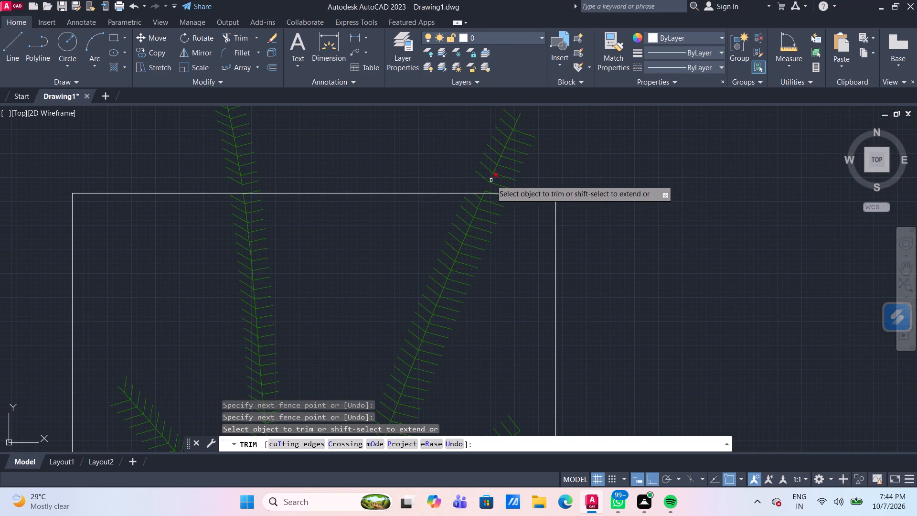
scroll(491, 180, up, 2)
click(479, 205)
scroll(477, 204, down, 2)
scroll(239, 201, up, 2)
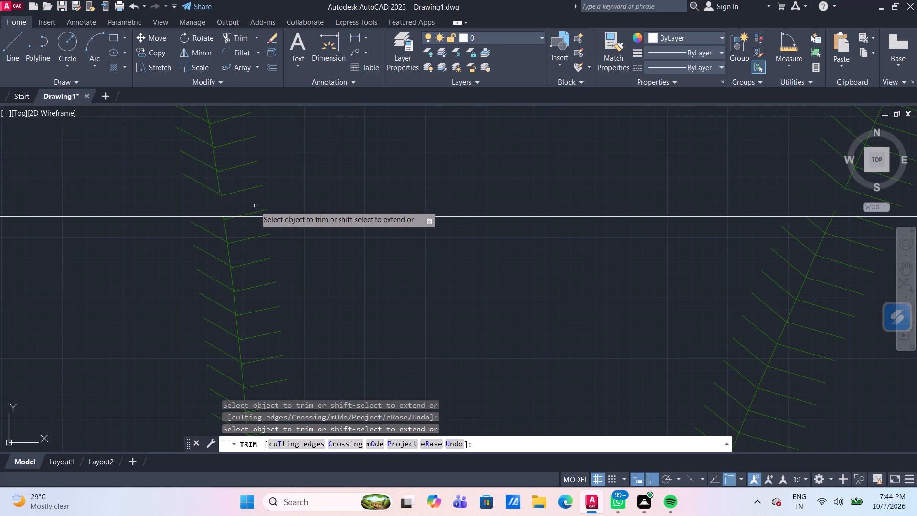
Trim the brown trunk lines that extend below the rectangle's bottom edge.
scroll(255, 206, down, 4)
middle_drag(332, 275, 338, 179)
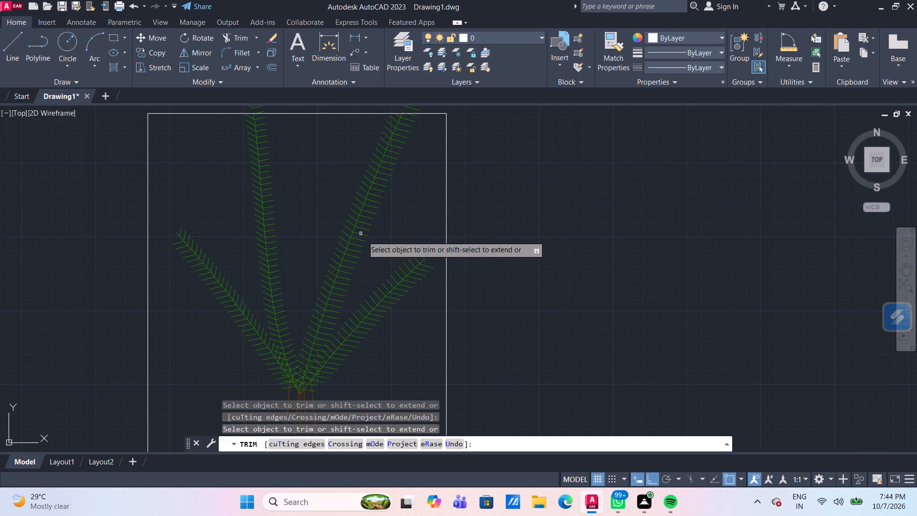
scroll(370, 253, down, 3)
scroll(359, 349, up, 3)
drag(305, 273, 325, 278)
click(375, 277)
drag(319, 272, 360, 262)
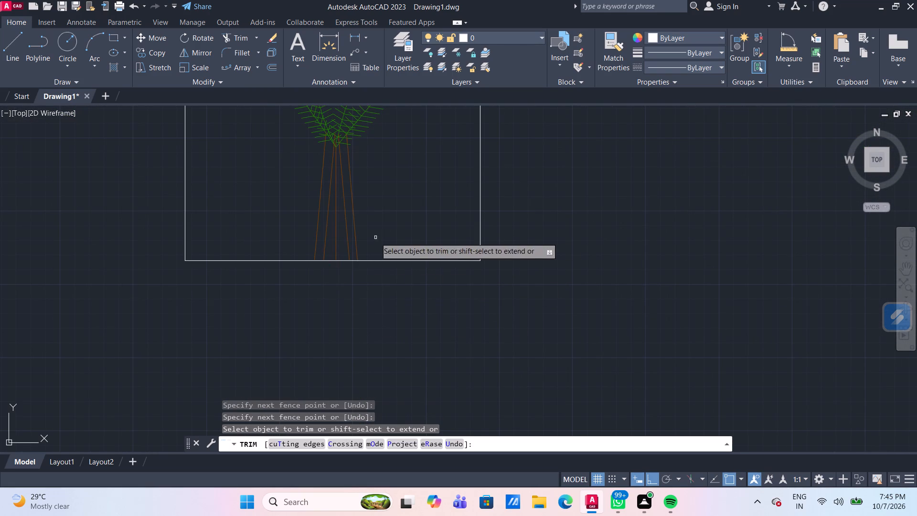
scroll(439, 321, down, 2)
key(Escape)
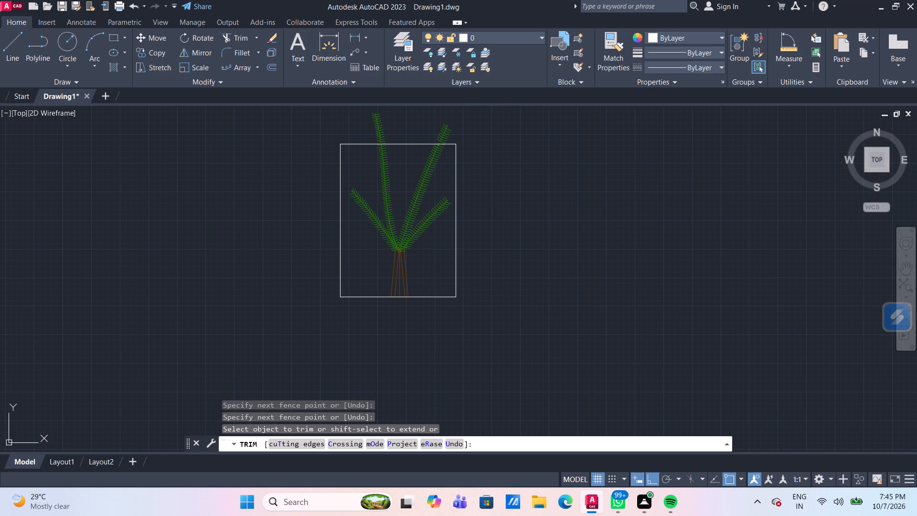
Erase the helper rectangle around the plant.
click(456, 265)
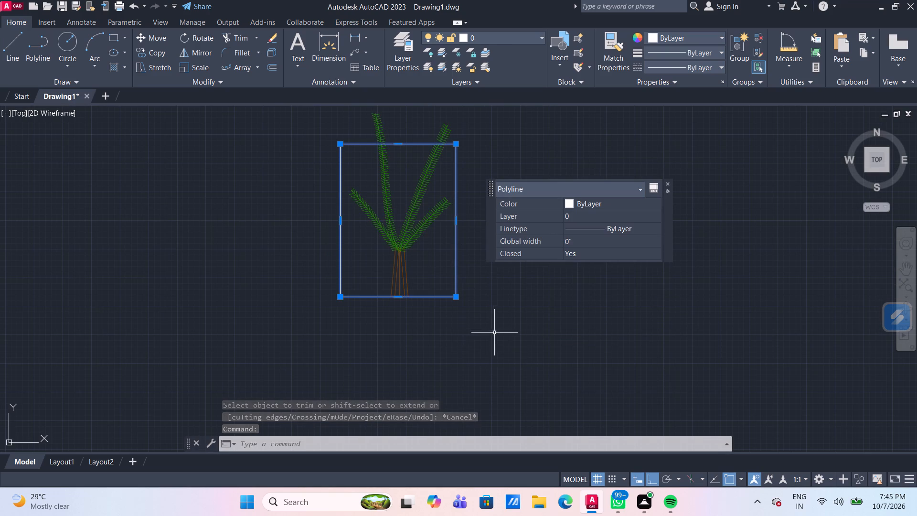
key(Delete)
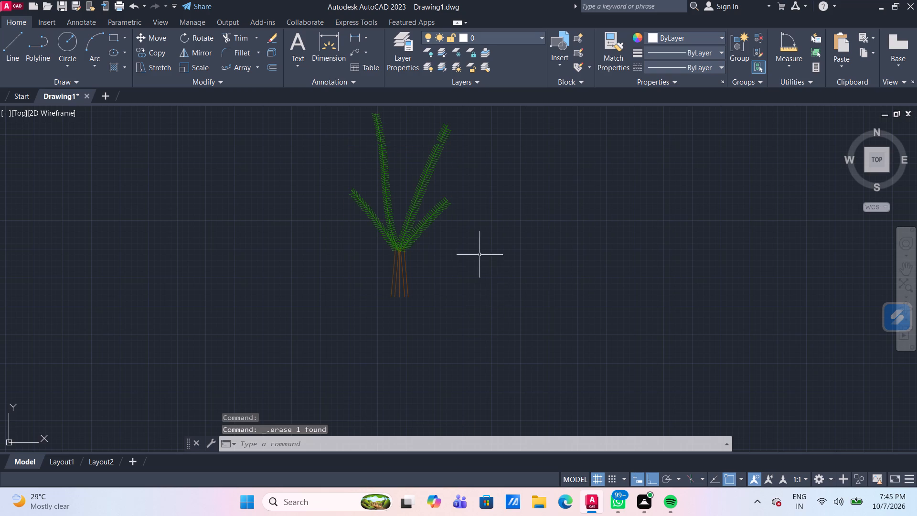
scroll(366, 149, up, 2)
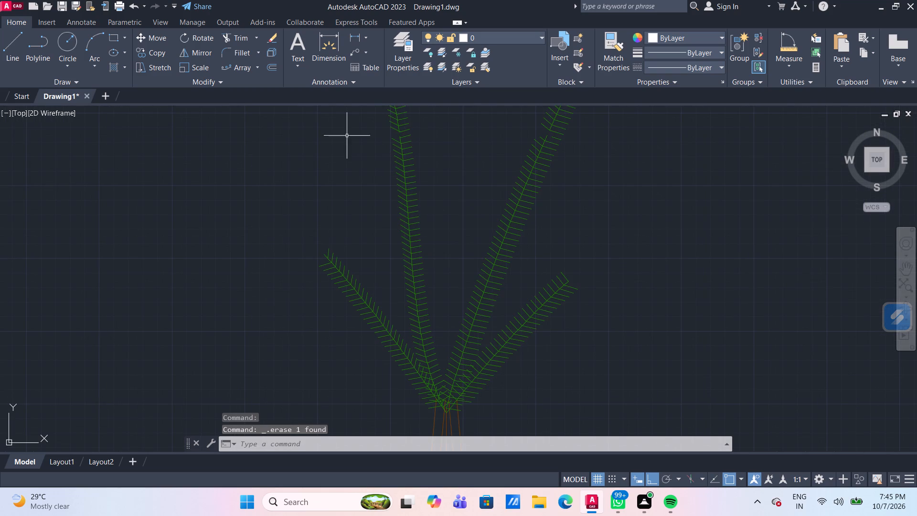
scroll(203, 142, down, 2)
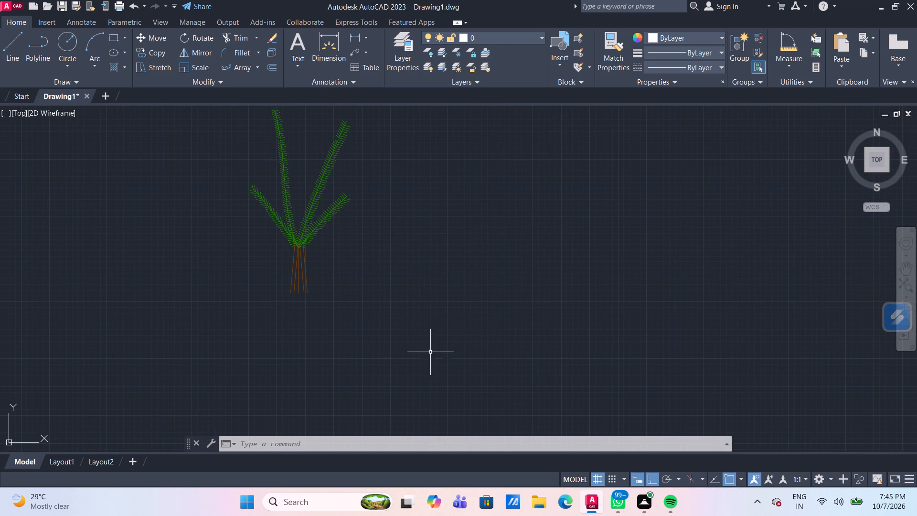
Group the fronds and trunk lines of the plant into a single object.
drag(399, 355, 395, 344)
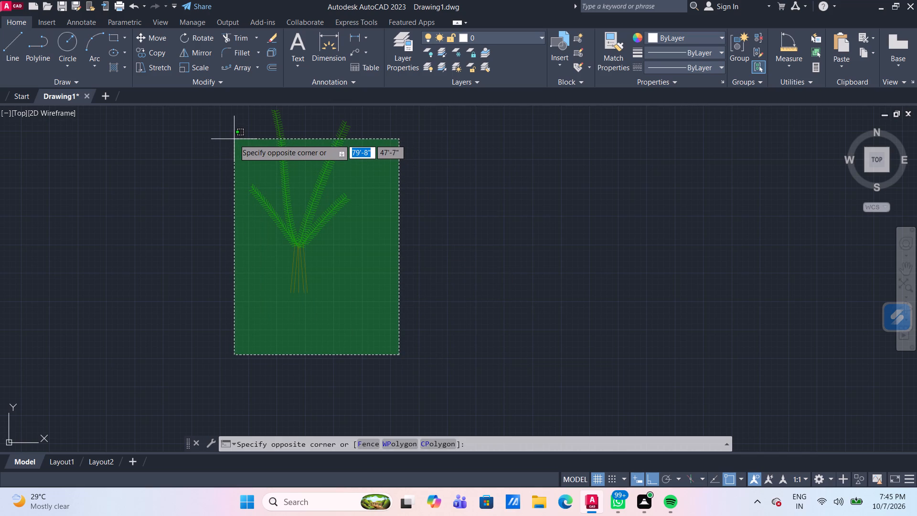
click(236, 140)
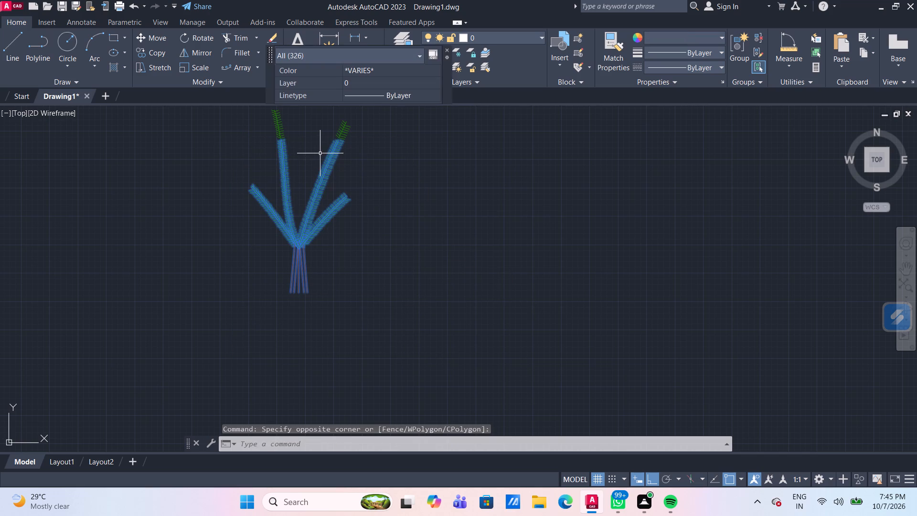
key(g)
key(Return)
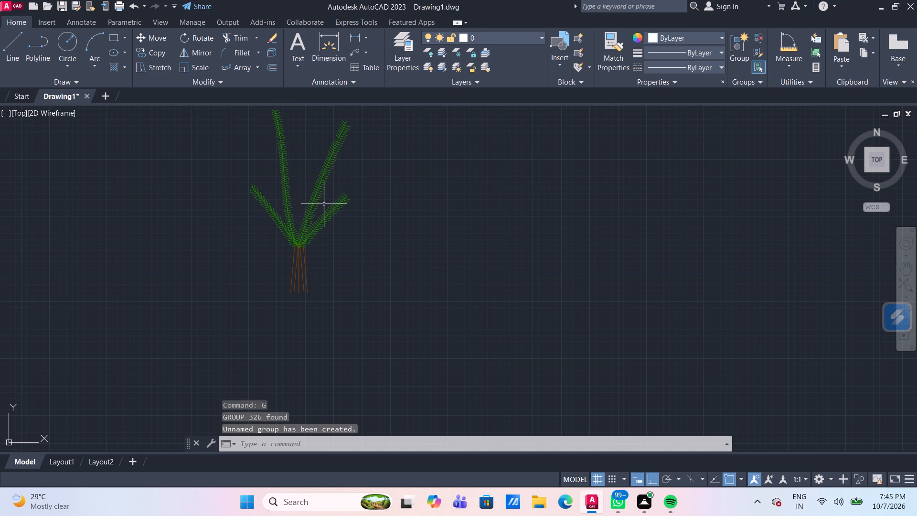
With Ortho off, copy the plant group from its trunk base to three spots along the left half of the balcony below the top terrace.
click(314, 211)
text(co)
key(Return)
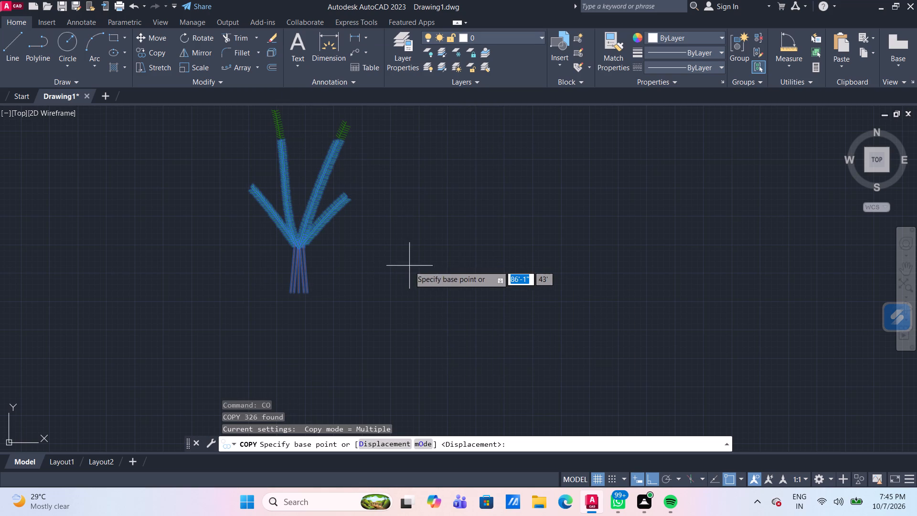
scroll(404, 248, down, 2)
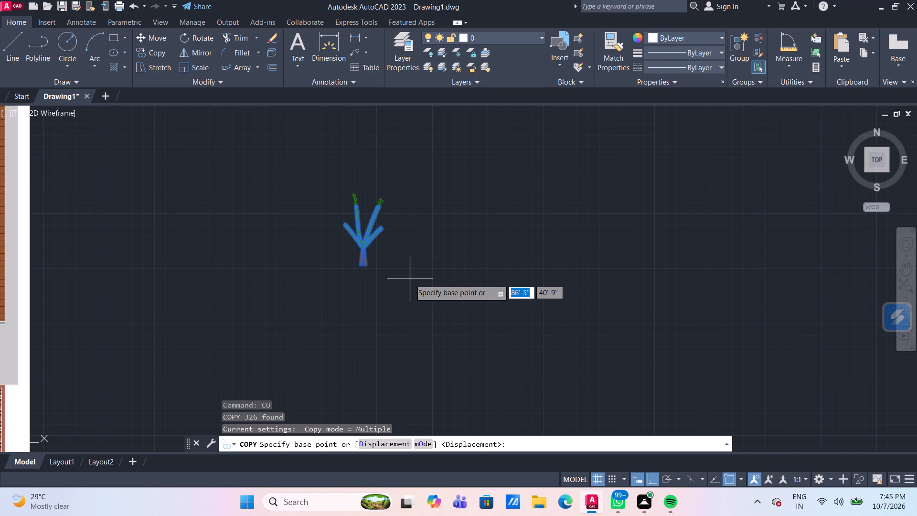
scroll(410, 279, down, 2)
scroll(398, 272, up, 3)
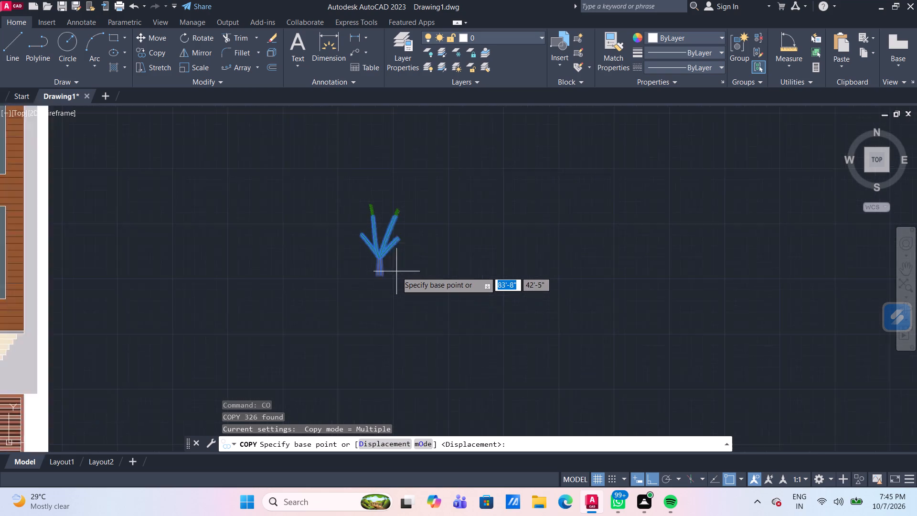
scroll(361, 274, up, 4)
click(390, 282)
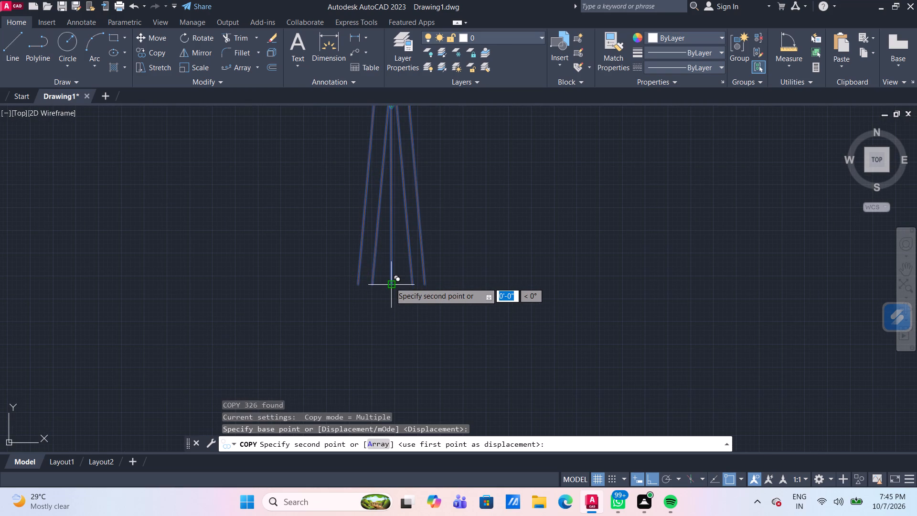
scroll(390, 283, down, 5)
scroll(261, 313, down, 2)
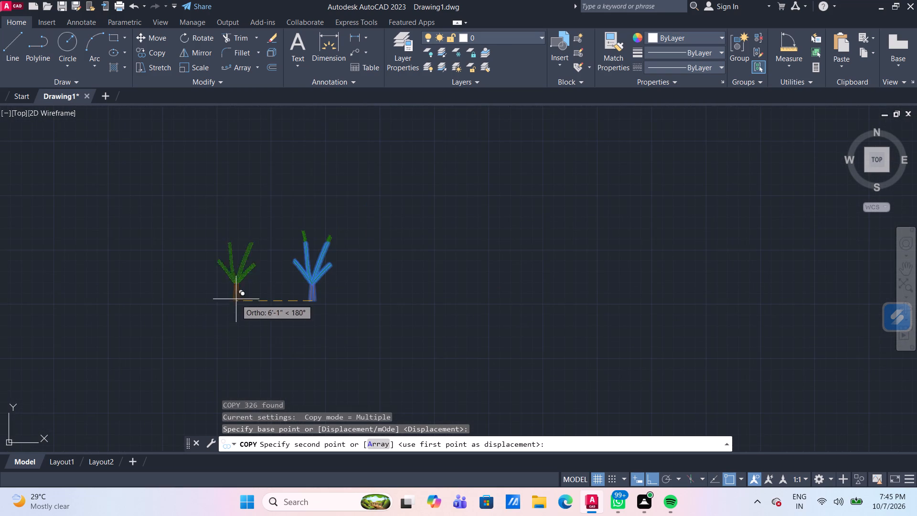
scroll(137, 291, down, 3)
middle_drag(145, 277, 388, 218)
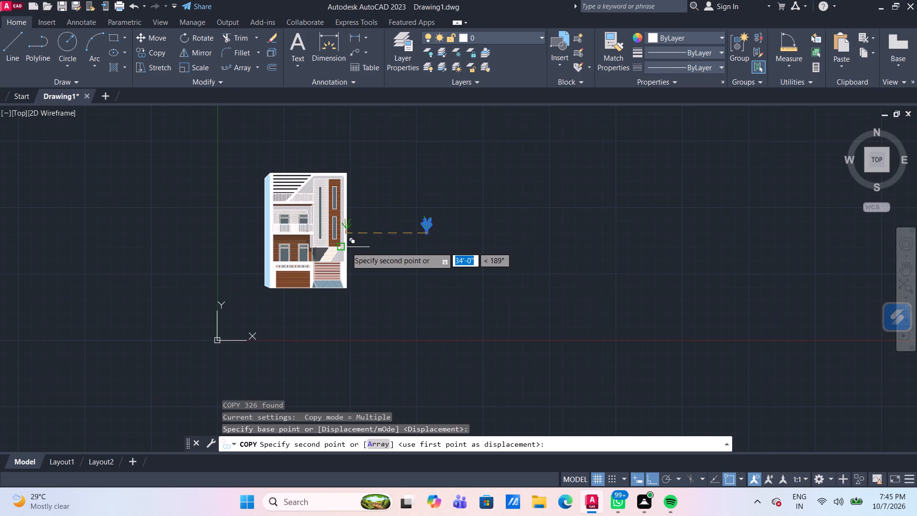
scroll(346, 248, up, 2)
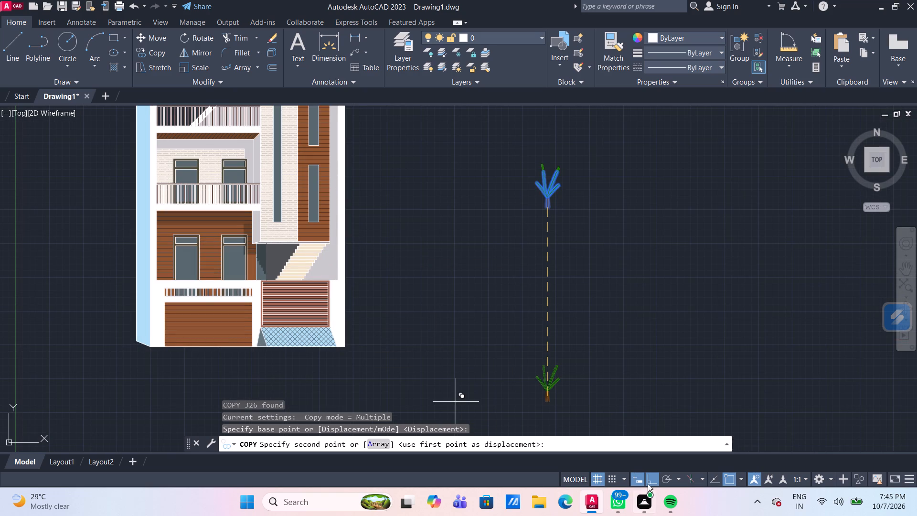
click(650, 481)
scroll(218, 162, up, 1)
middle_drag(224, 165, 267, 230)
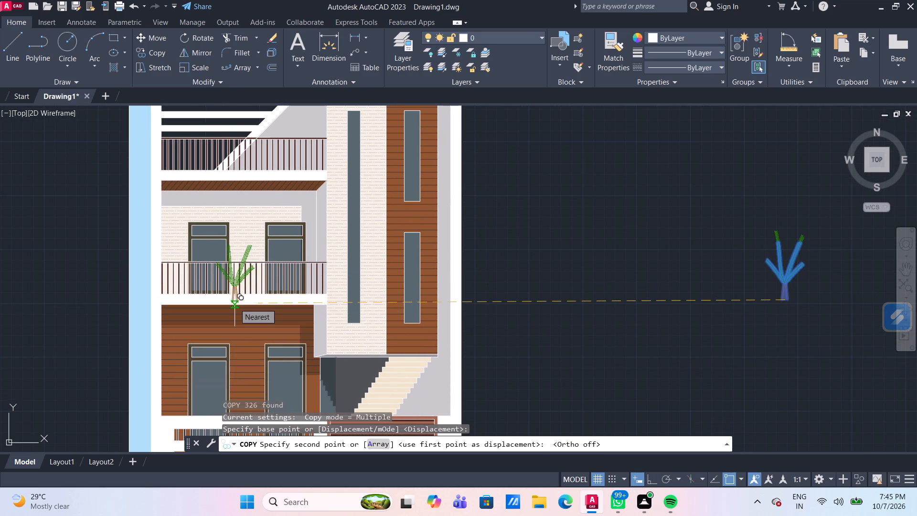
scroll(177, 287, up, 1)
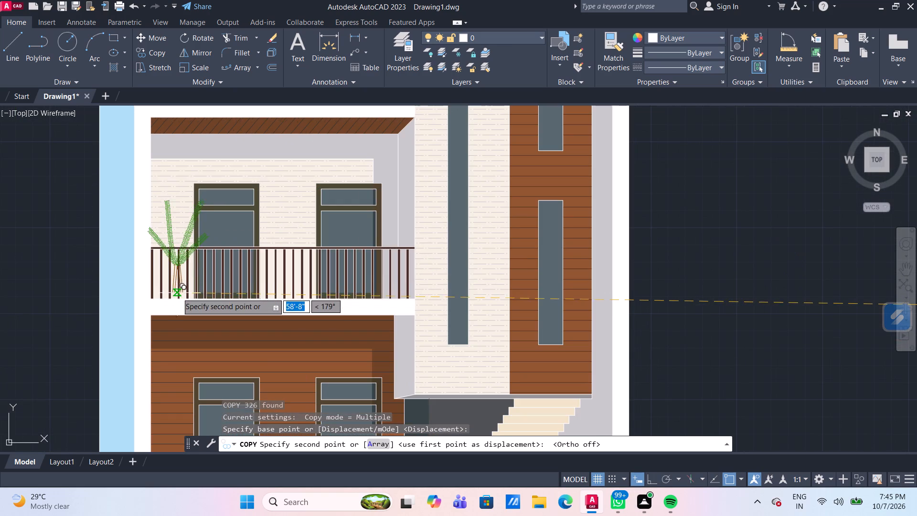
scroll(172, 302, up, 1)
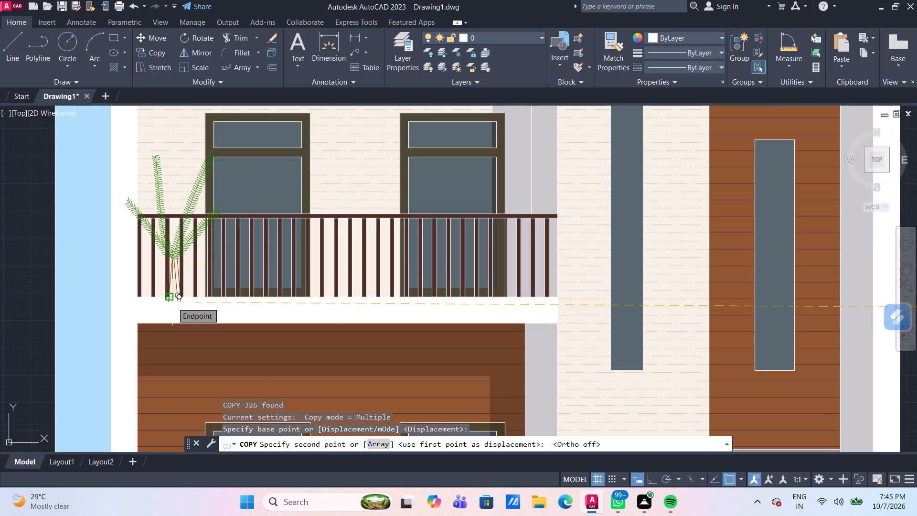
scroll(171, 302, up, 2)
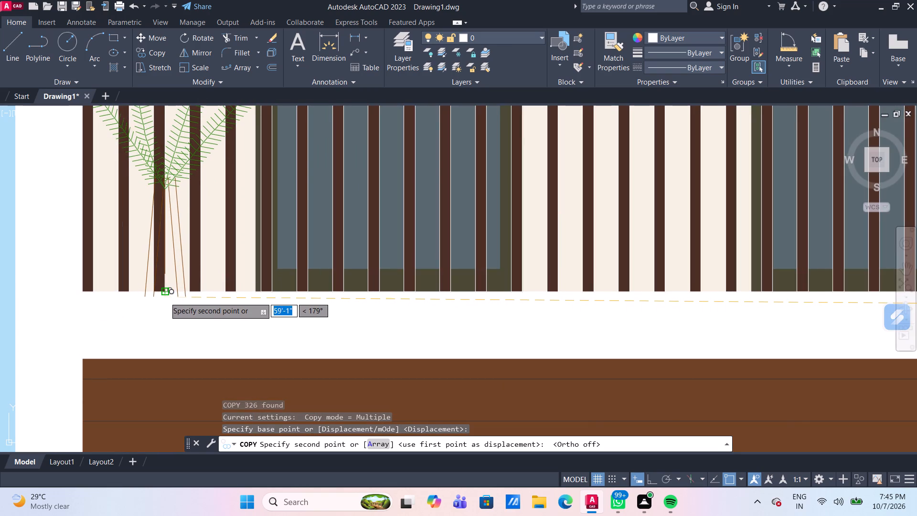
click(165, 297)
scroll(165, 297, down, 1)
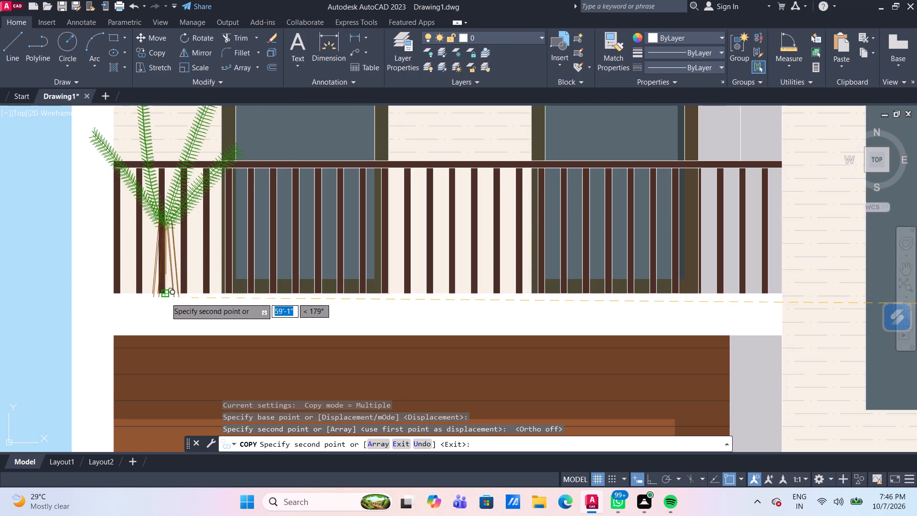
click(232, 292)
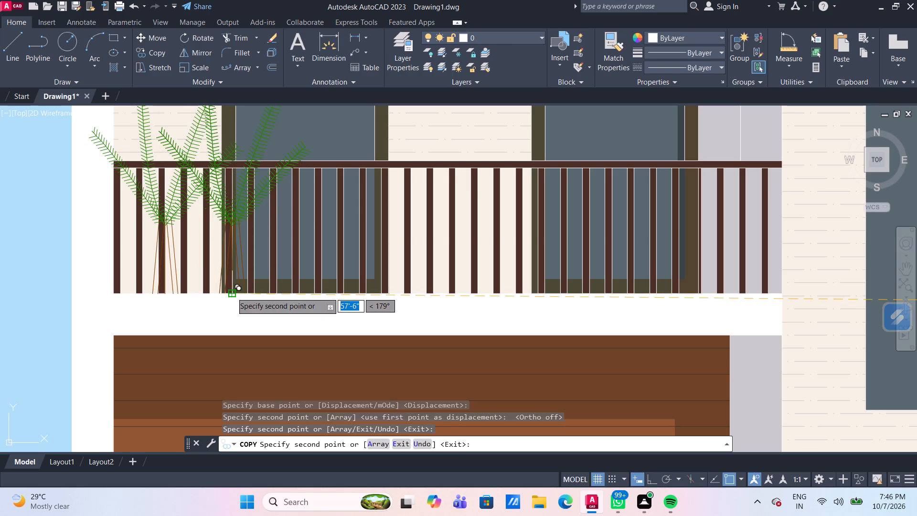
click(321, 301)
Place three more copies of the plant side by side behind the top terrace railing, starting near the brick wall, and finish copying.
scroll(321, 301, down, 2)
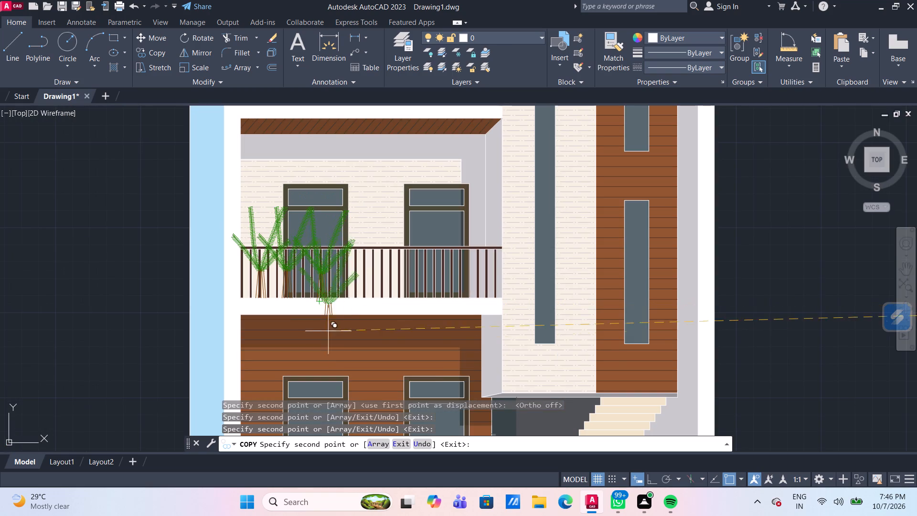
scroll(345, 362, down, 1)
middle_drag(365, 361, 344, 271)
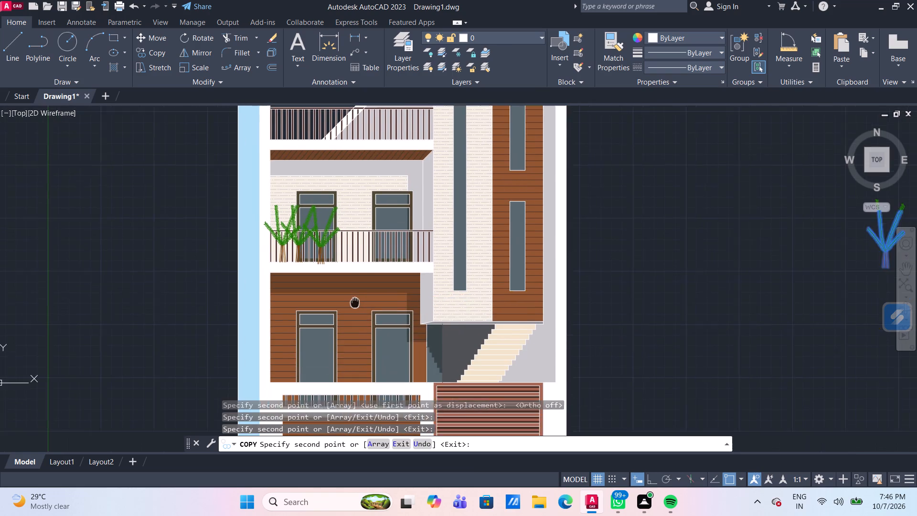
middle_drag(344, 271, 342, 266)
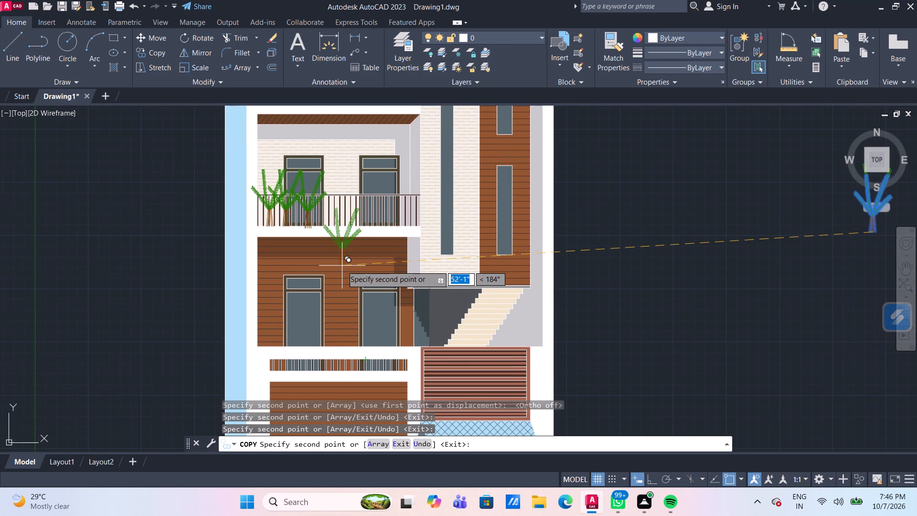
scroll(377, 209, down, 2)
scroll(389, 161, up, 3)
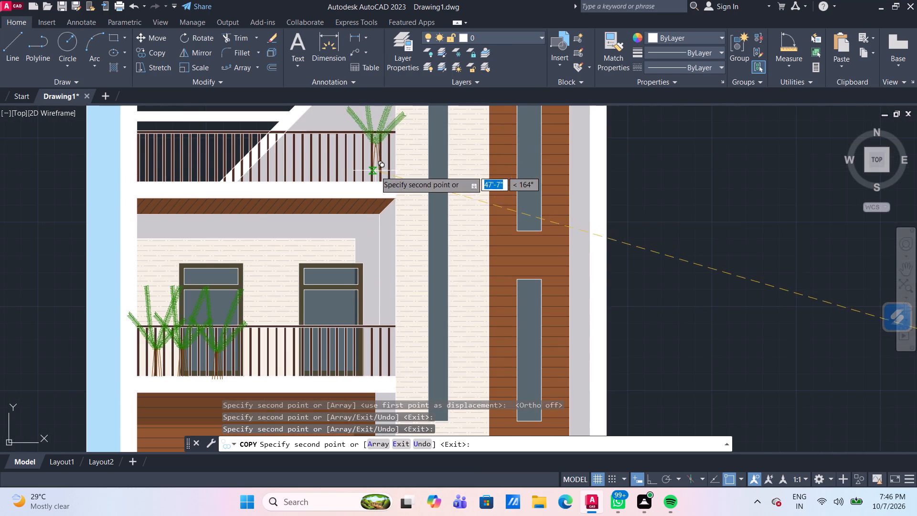
middle_drag(376, 172, 345, 296)
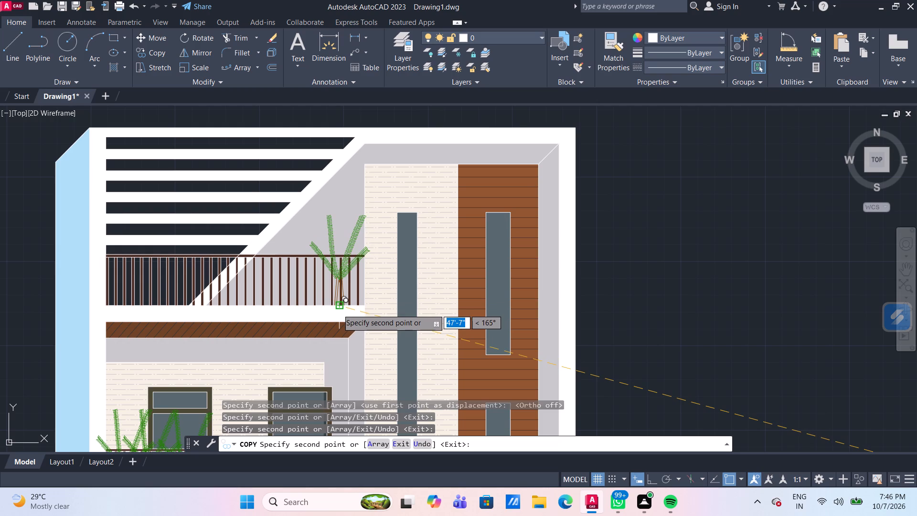
click(338, 309)
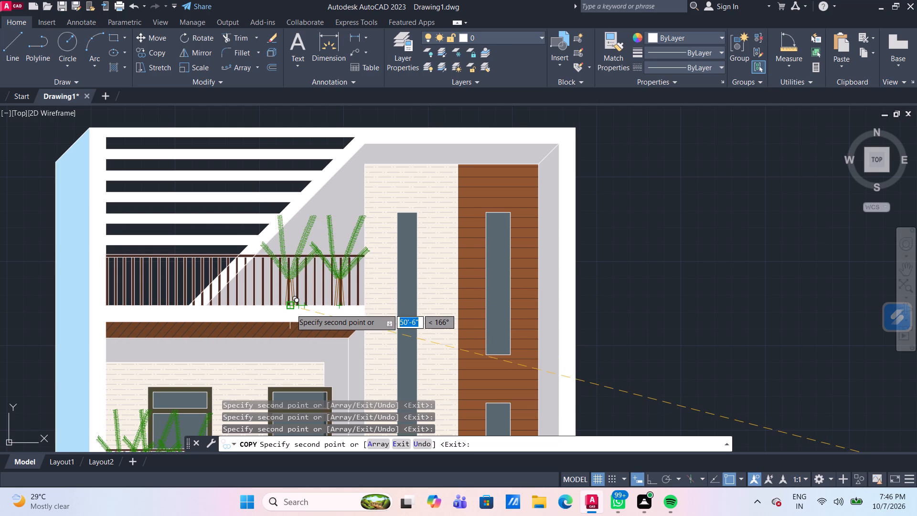
scroll(291, 309, up, 2)
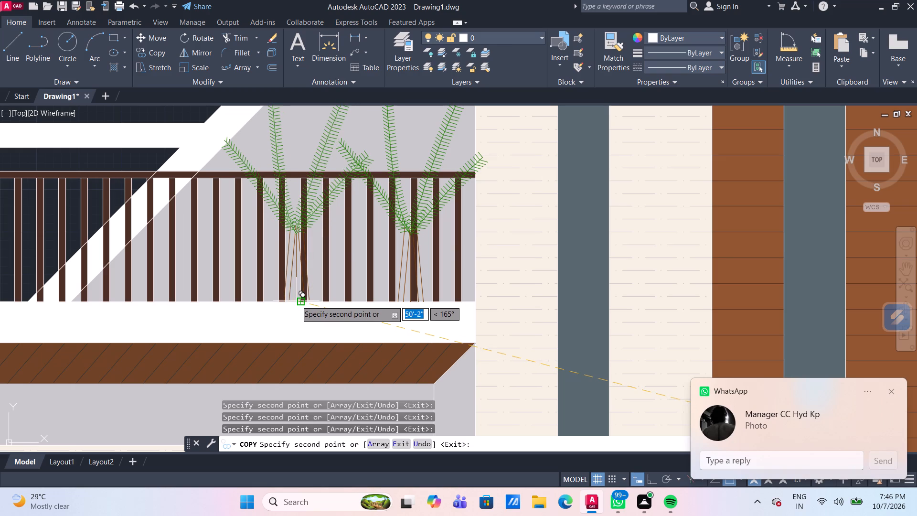
click(296, 303)
scroll(198, 289, down, 2)
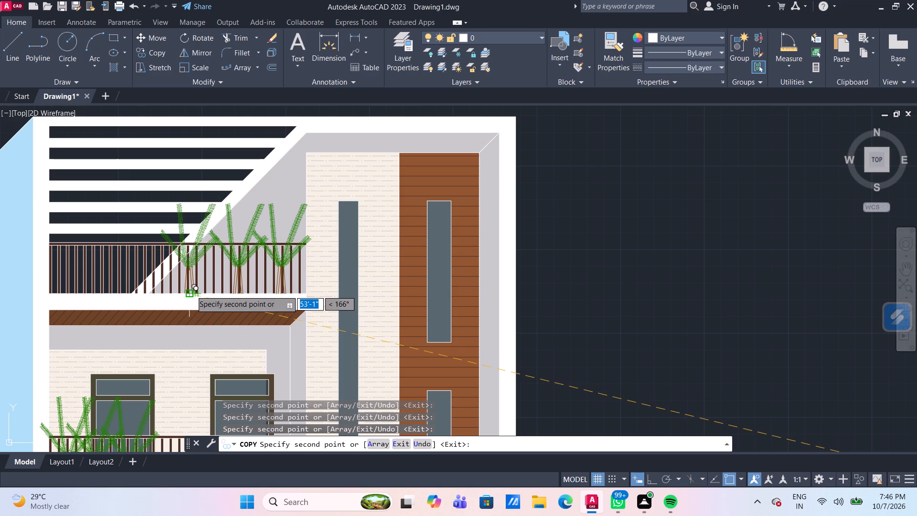
click(193, 291)
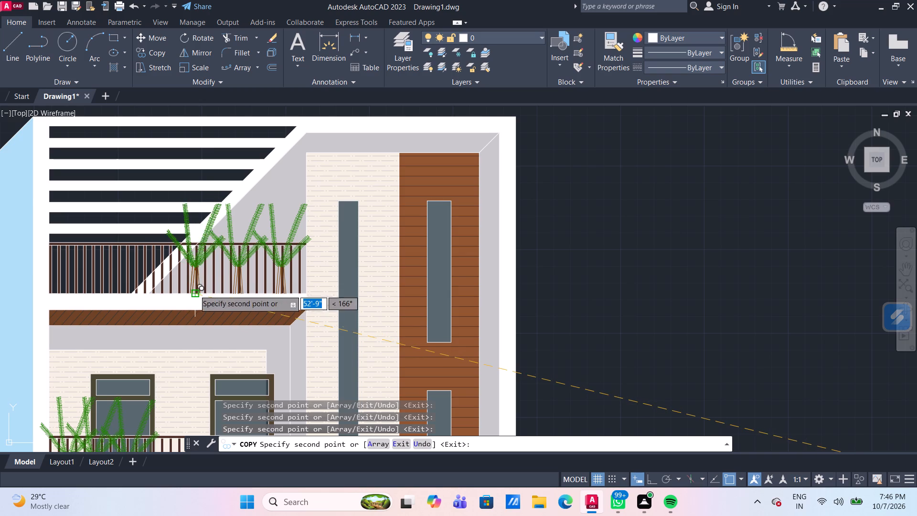
key(Return)
scroll(216, 274, down, 4)
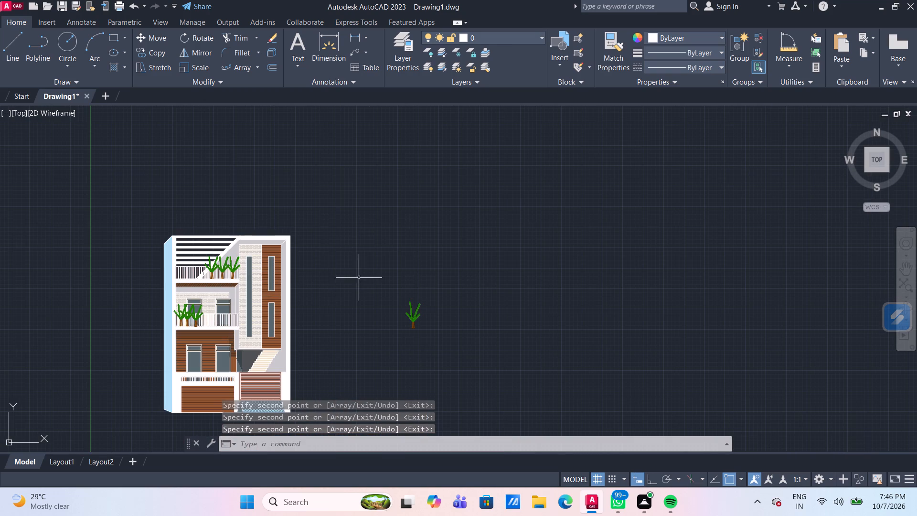
scroll(384, 278, up, 1)
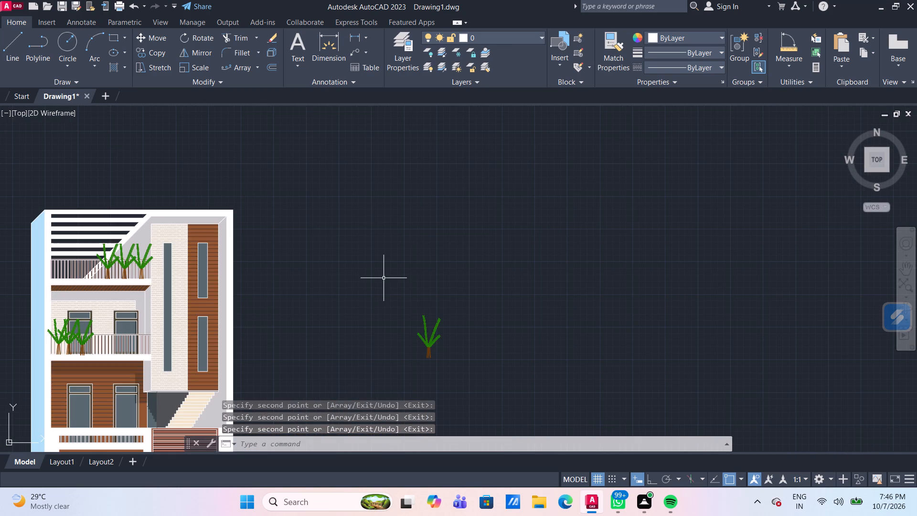
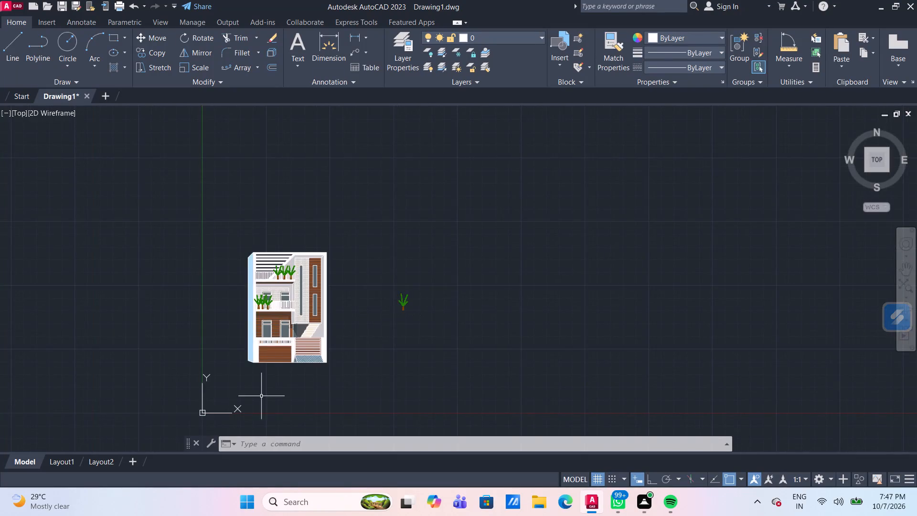
Copy the grouped potted-plant drawing beside the house elevation to an empty spot just left of the original.
scroll(261, 396, up, 2)
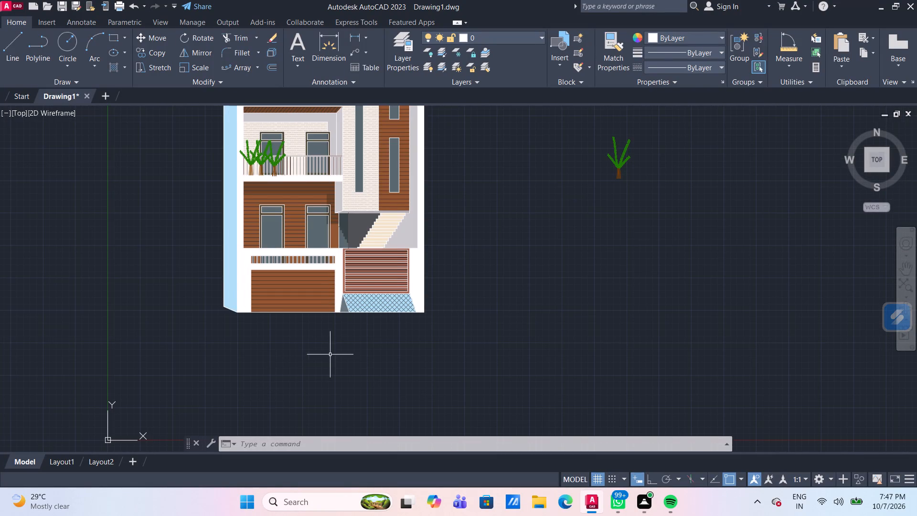
middle_drag(335, 357, 339, 390)
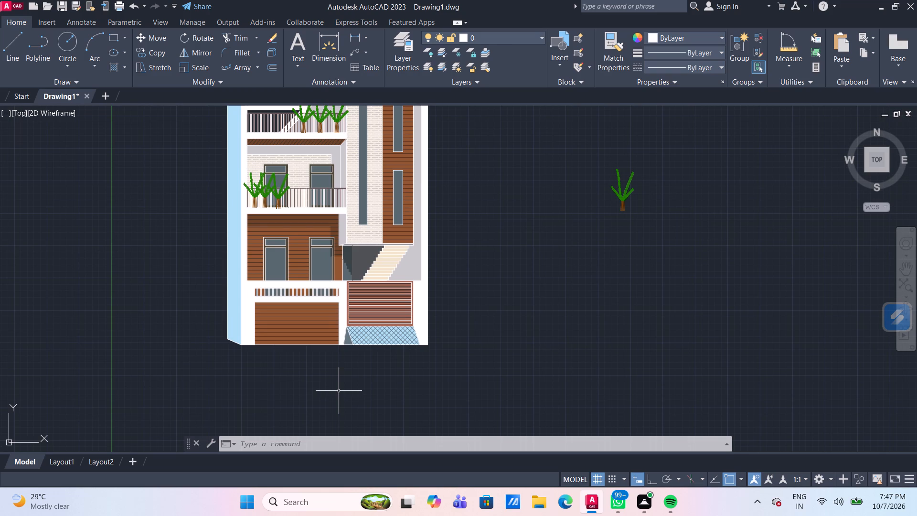
scroll(619, 204, up, 1)
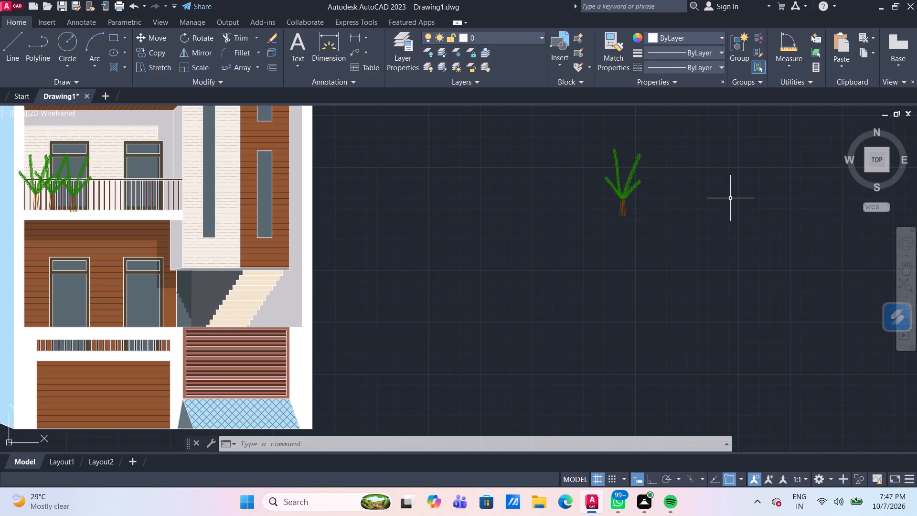
scroll(726, 201, down, 1)
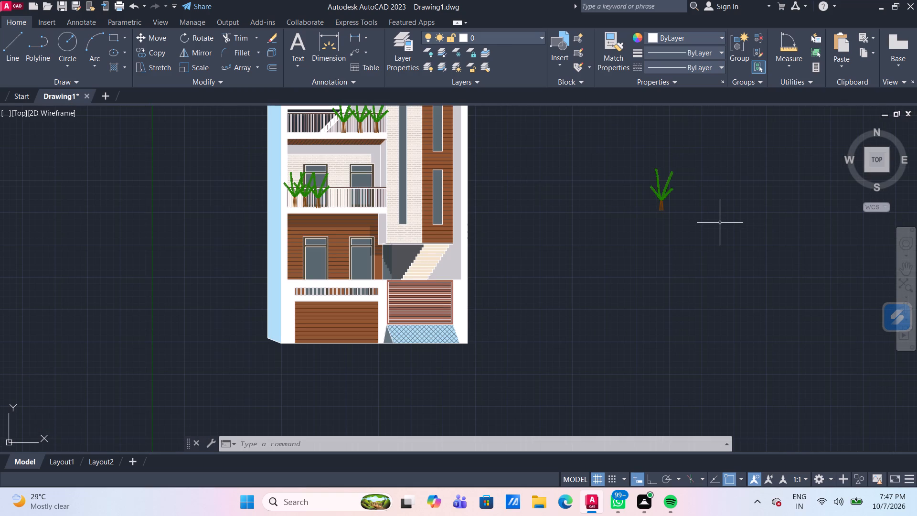
middle_drag(720, 223, 644, 275)
scroll(597, 228, up, 3)
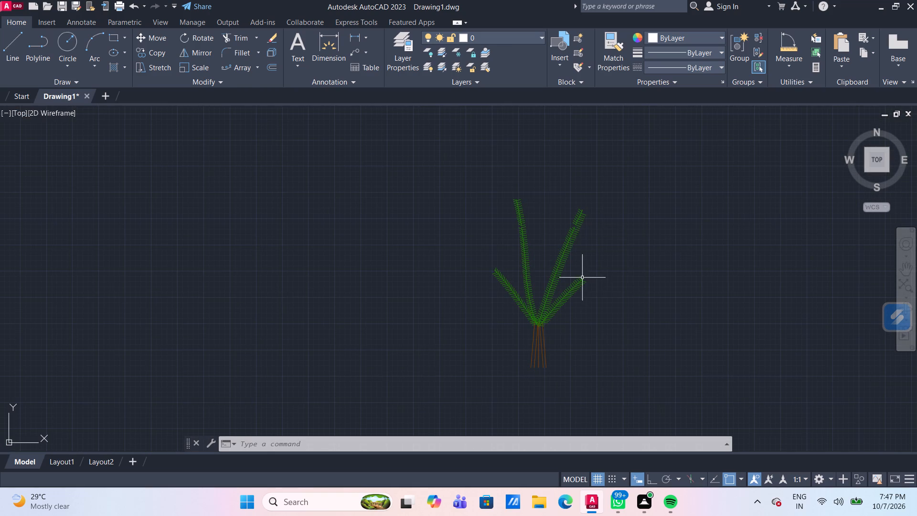
scroll(598, 251, up, 1)
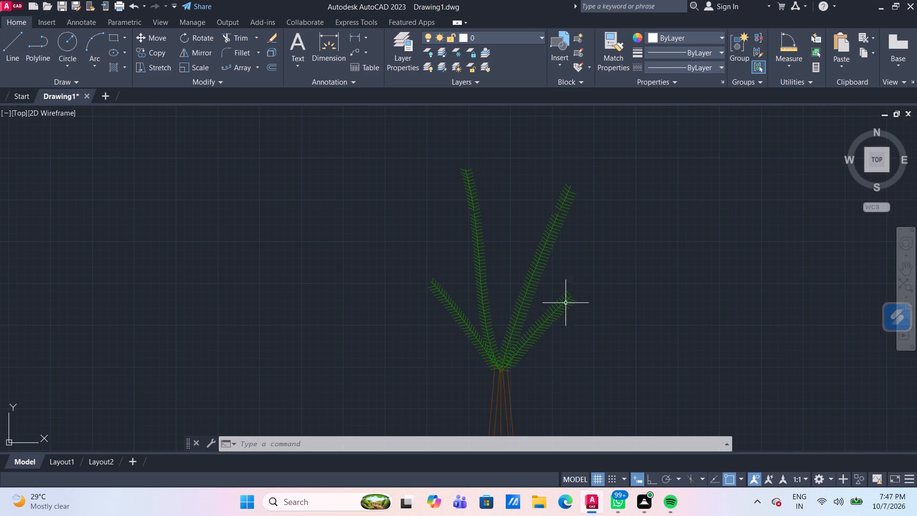
click(531, 292)
scroll(448, 247, down, 2)
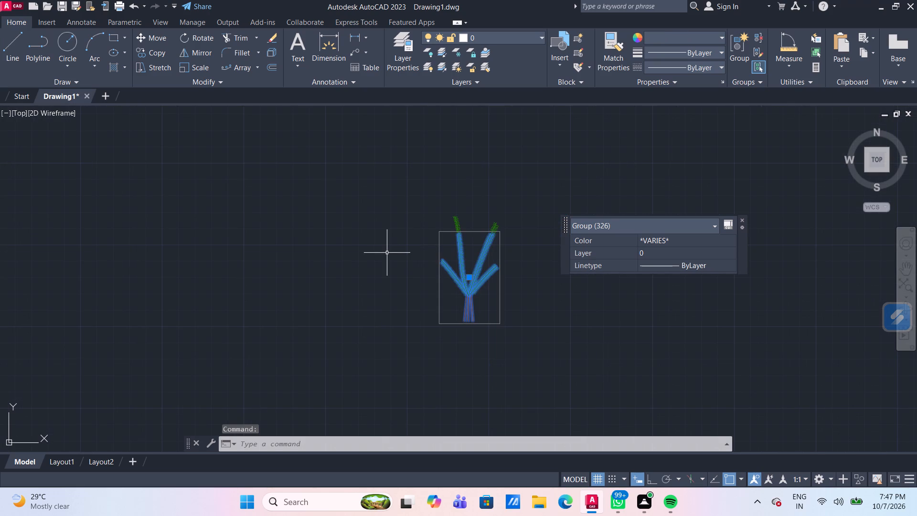
text(co)
key(Return)
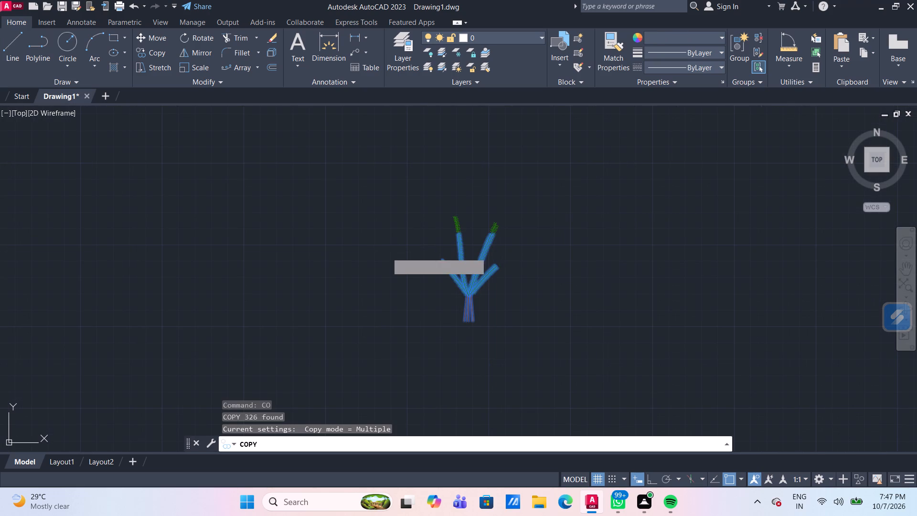
click(385, 252)
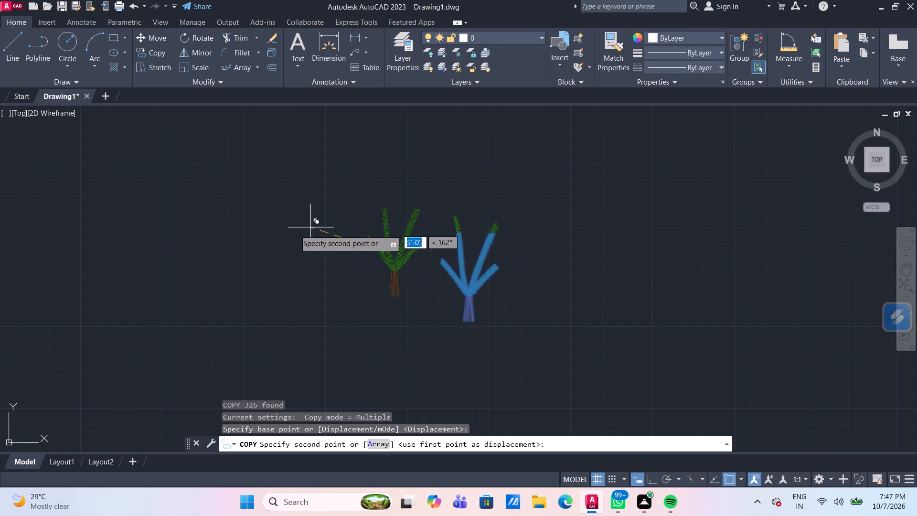
click(219, 252)
key(Escape)
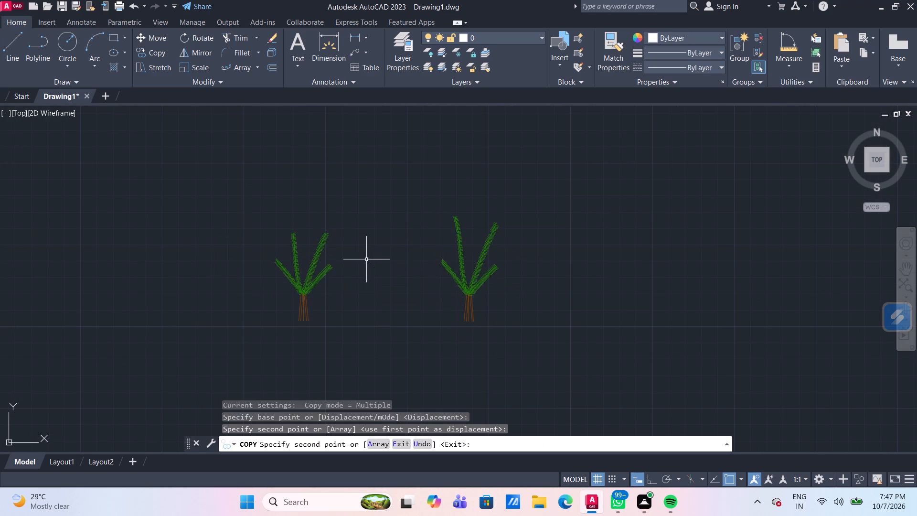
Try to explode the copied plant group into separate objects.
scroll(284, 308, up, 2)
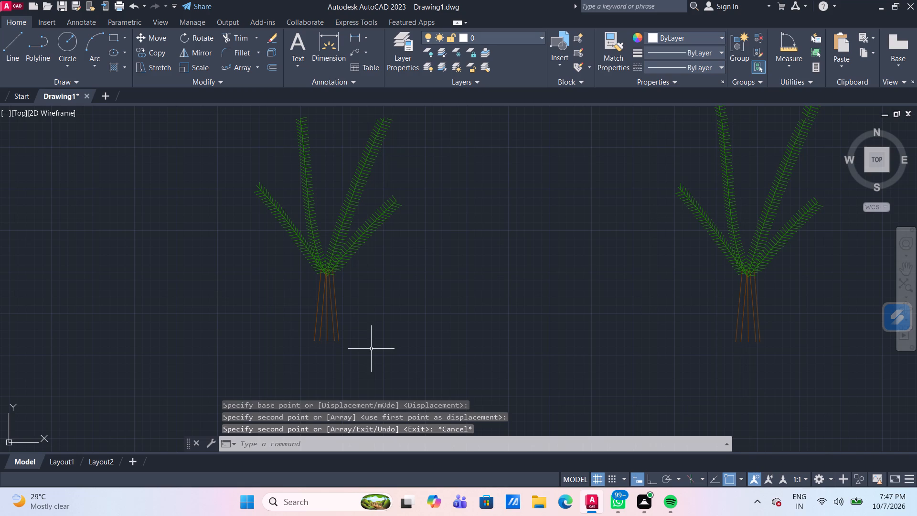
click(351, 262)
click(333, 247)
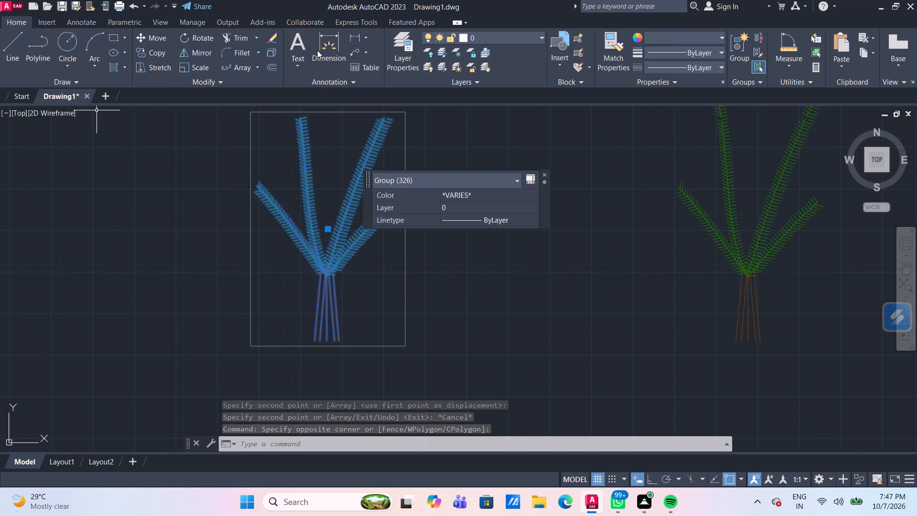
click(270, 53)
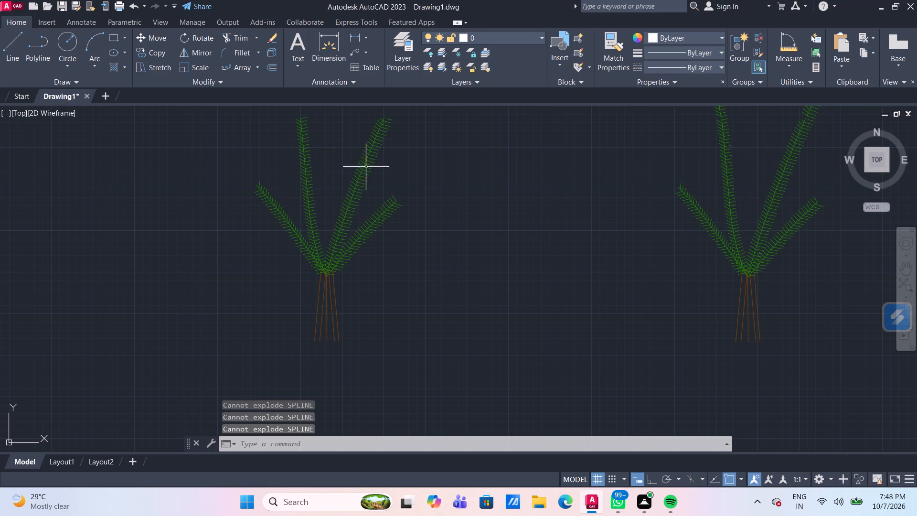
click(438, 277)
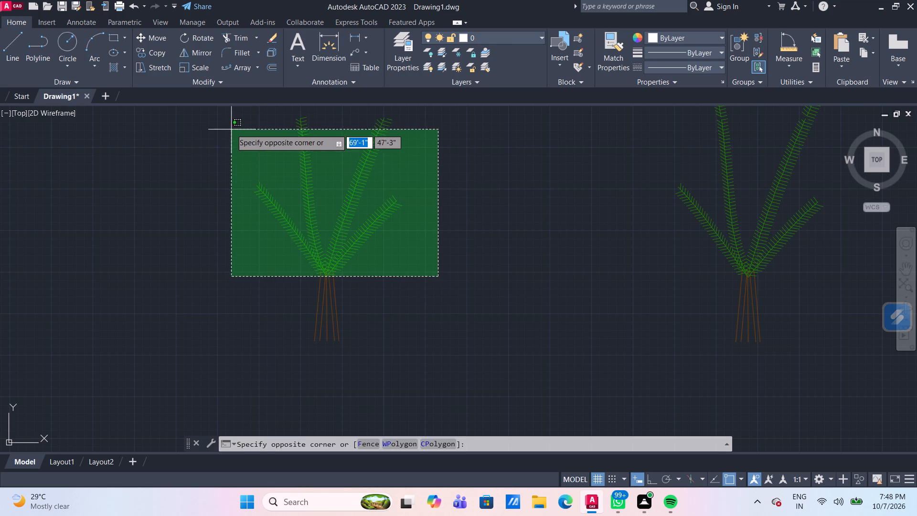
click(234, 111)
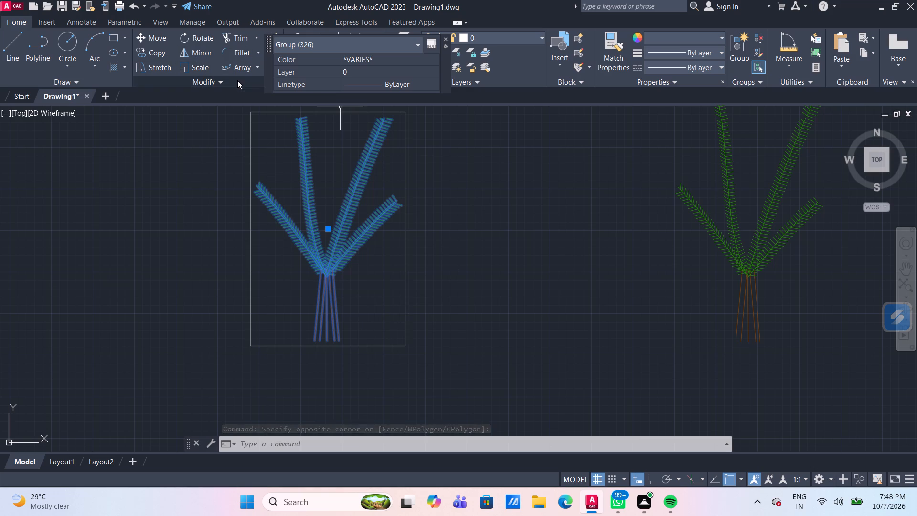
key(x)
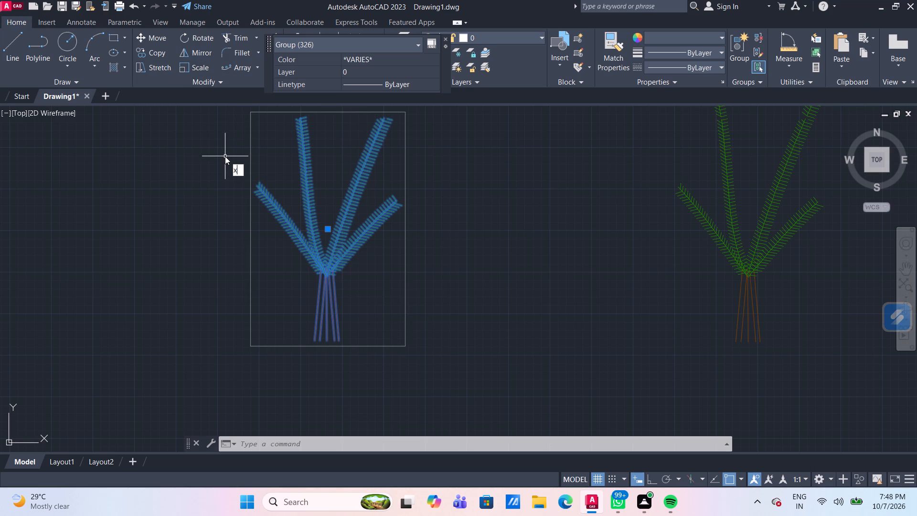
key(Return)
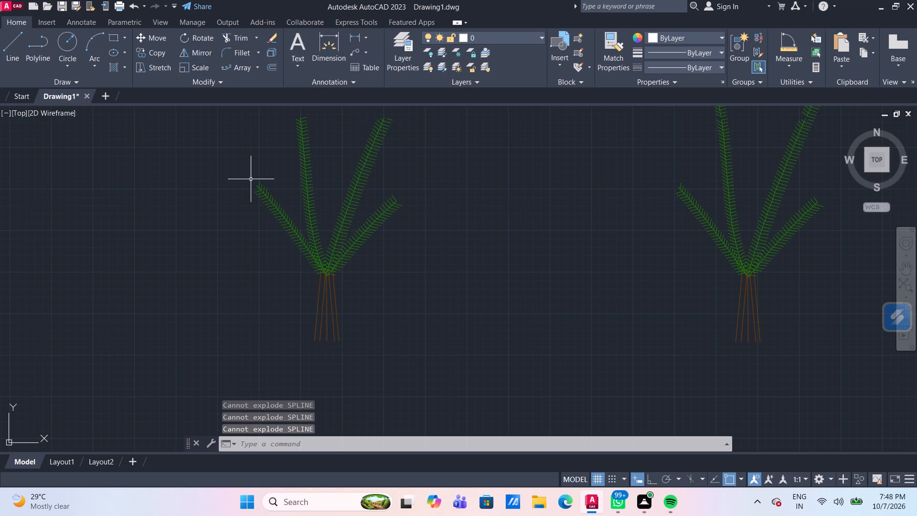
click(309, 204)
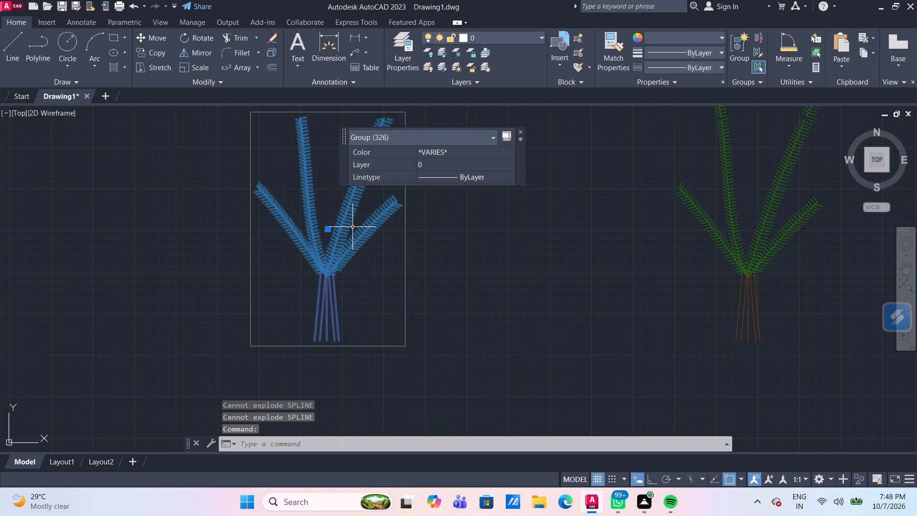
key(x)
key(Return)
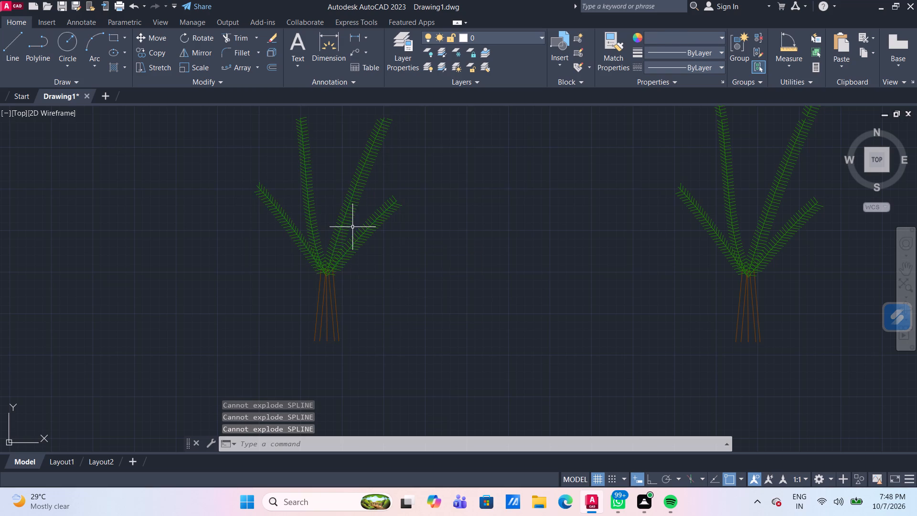
Ungroup the copied plant so its individual lines can be selected separately.
click(345, 223)
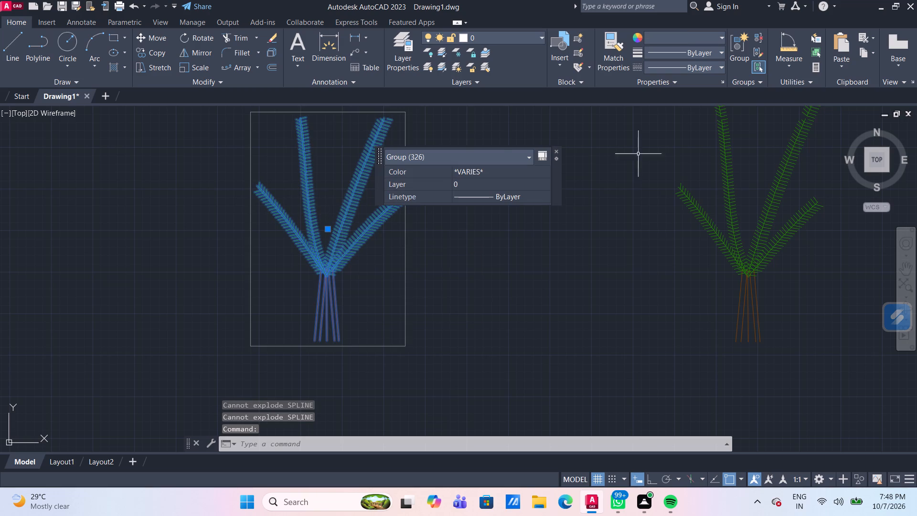
click(757, 36)
click(311, 209)
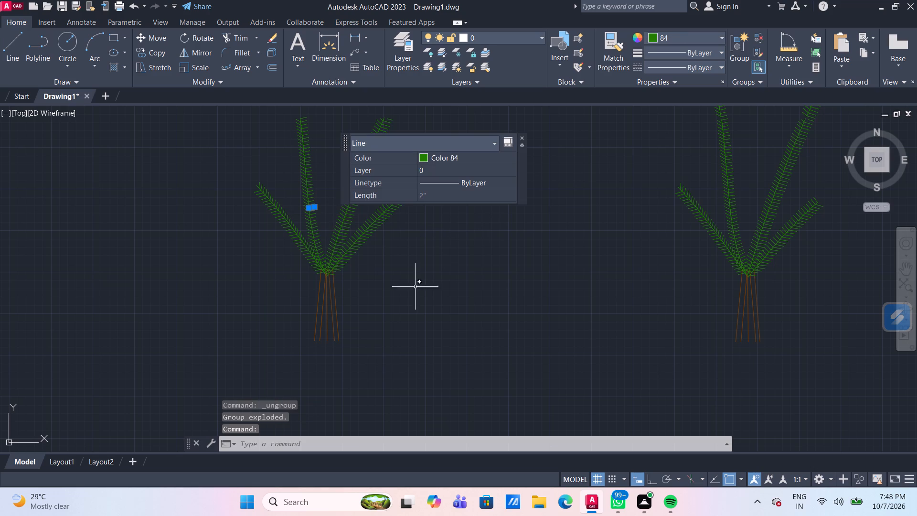
key(Escape)
Erase the brown trunk lines of the copied plant, leaving only its green leaves.
drag(366, 358, 355, 345)
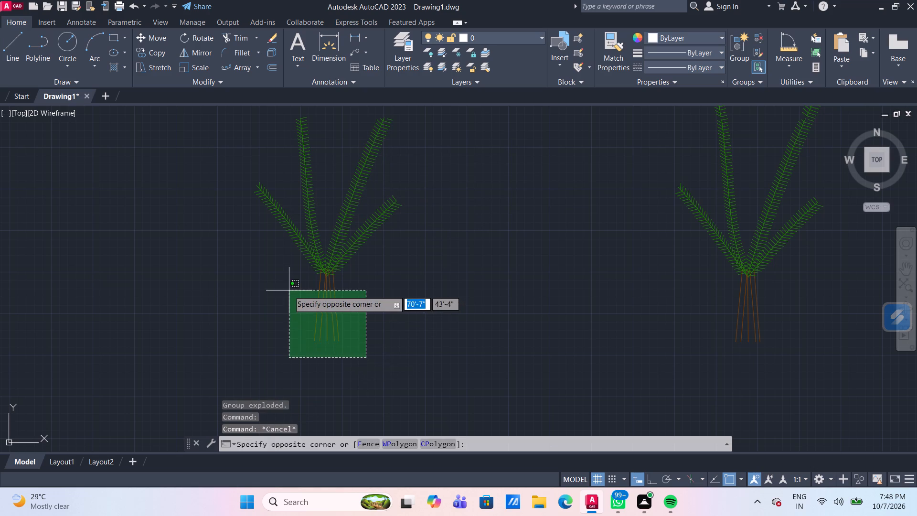
click(288, 292)
key(Delete)
Group all the green leaf objects of the trunkless plant copy.
scroll(429, 289, down, 1)
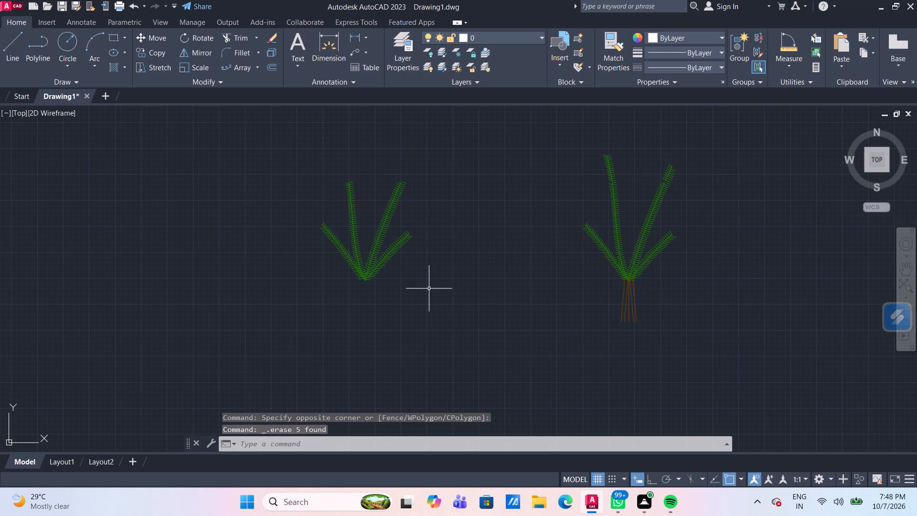
drag(452, 316, 435, 279)
click(303, 145)
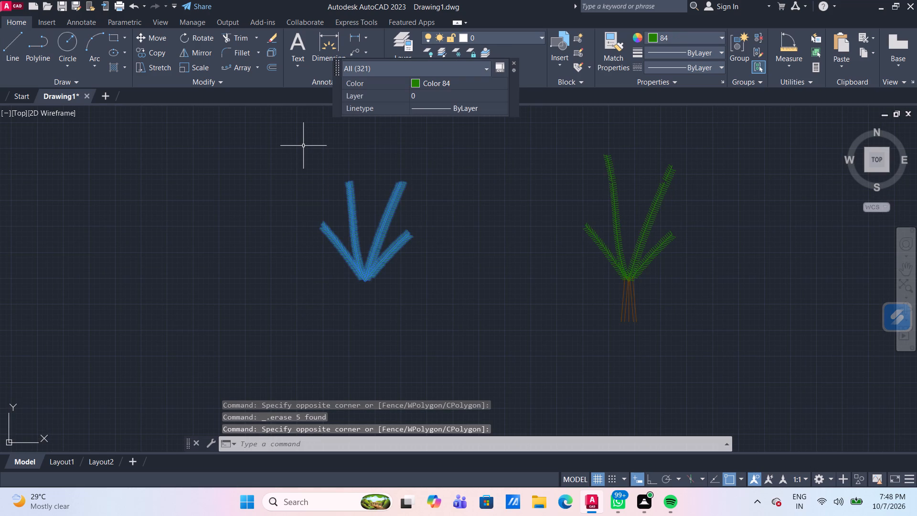
key(g)
key(Return)
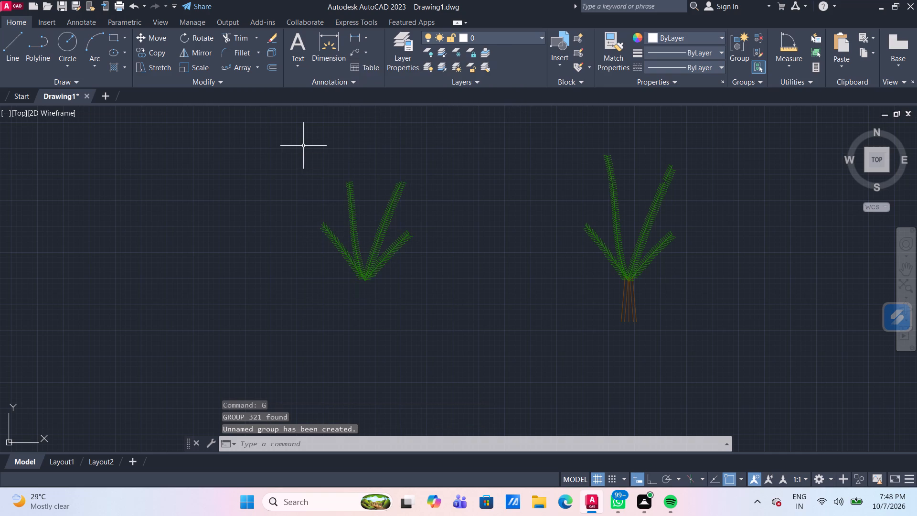
Move the leaf group by its bottom point onto the base line of the lower brown plank wall, beside the left door.
click(365, 280)
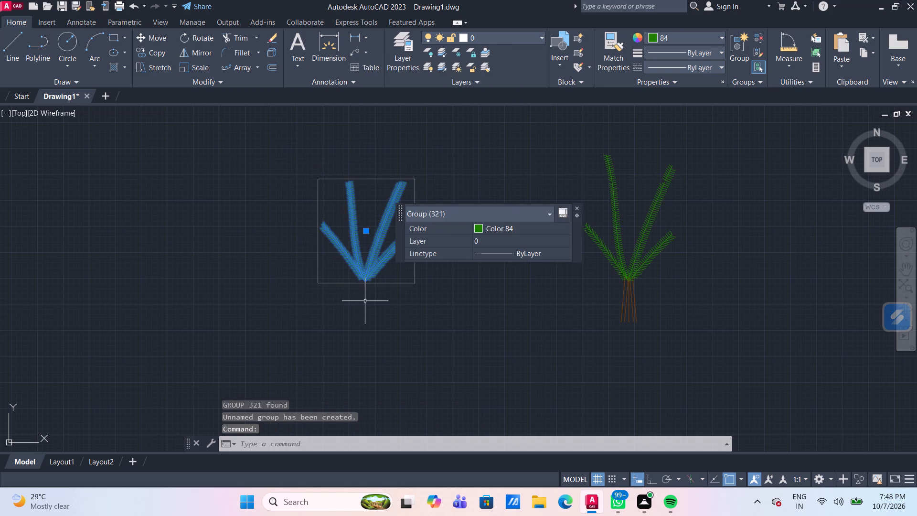
key(m)
key(Return)
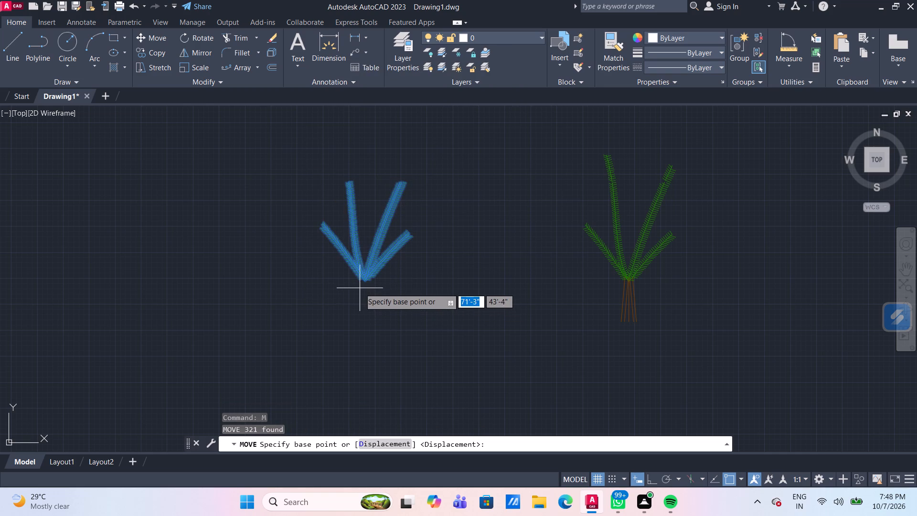
click(365, 283)
scroll(365, 283, down, 4)
scroll(157, 345, up, 2)
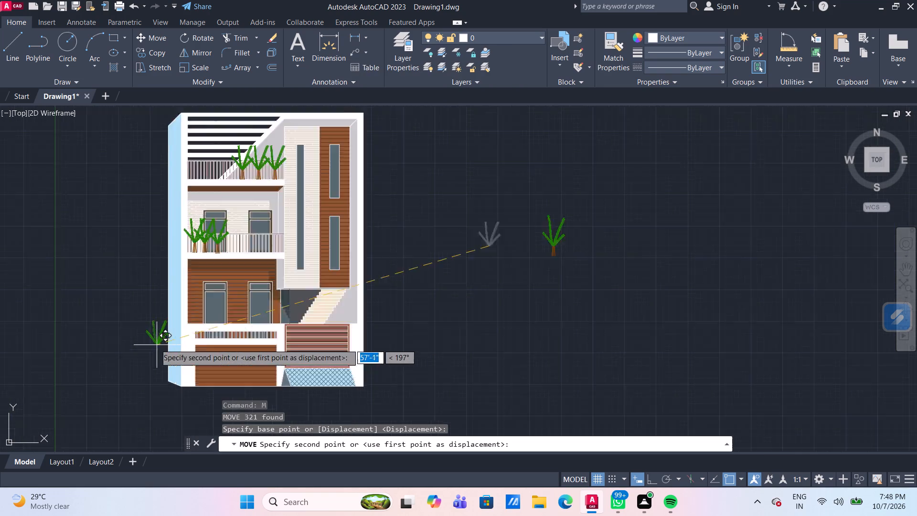
scroll(155, 344, up, 1)
scroll(267, 329, up, 2)
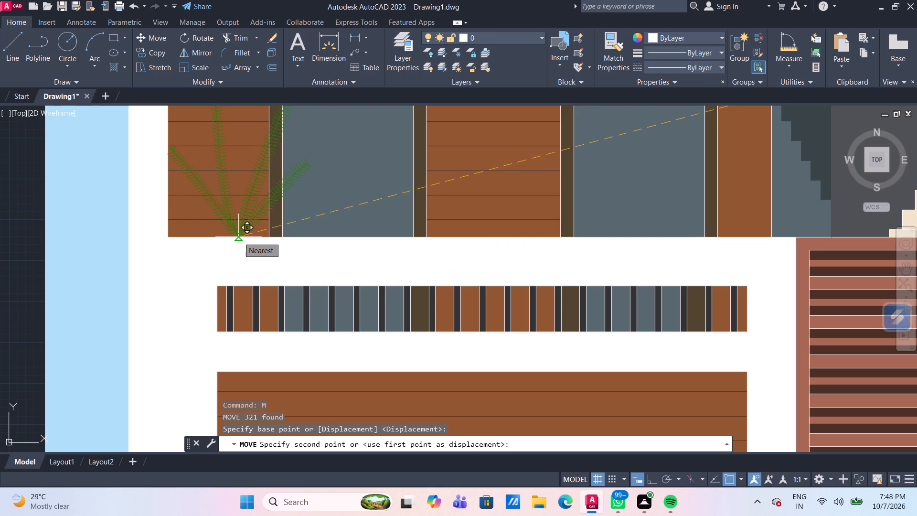
click(238, 237)
scroll(257, 236, down, 2)
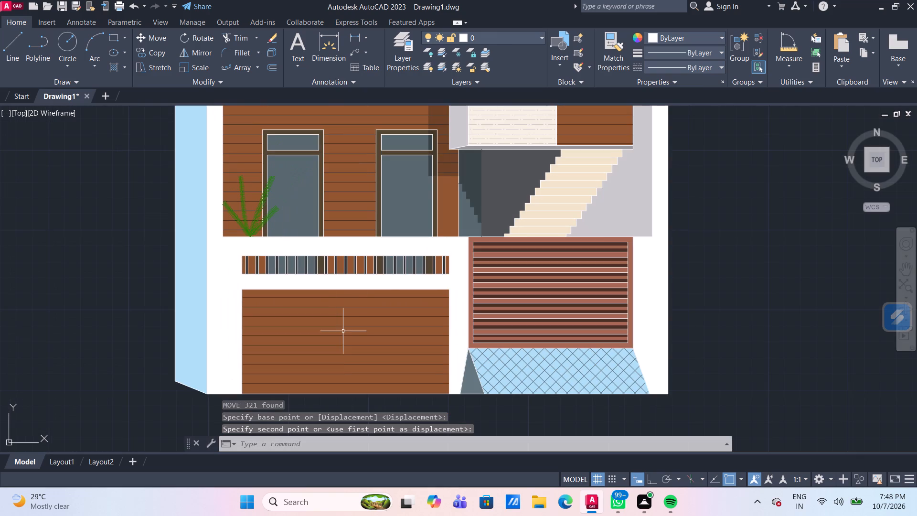
scroll(343, 332, down, 3)
key(Return)
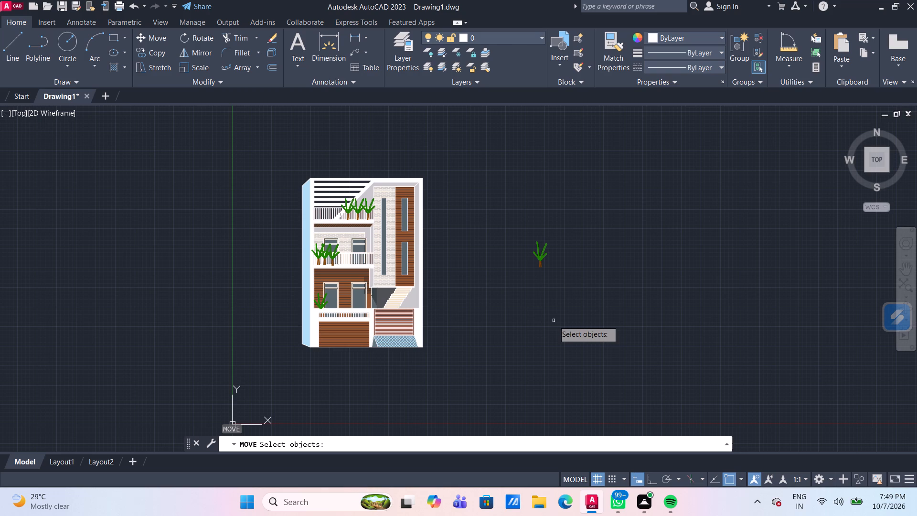
key(Escape)
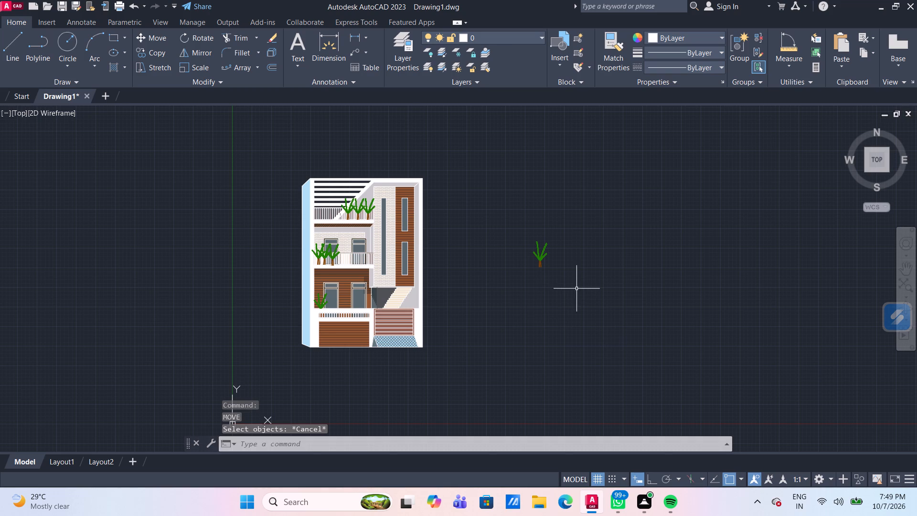
Erase the leftover original plant standing outside the house elevation.
click(577, 288)
click(522, 206)
key(Delete)
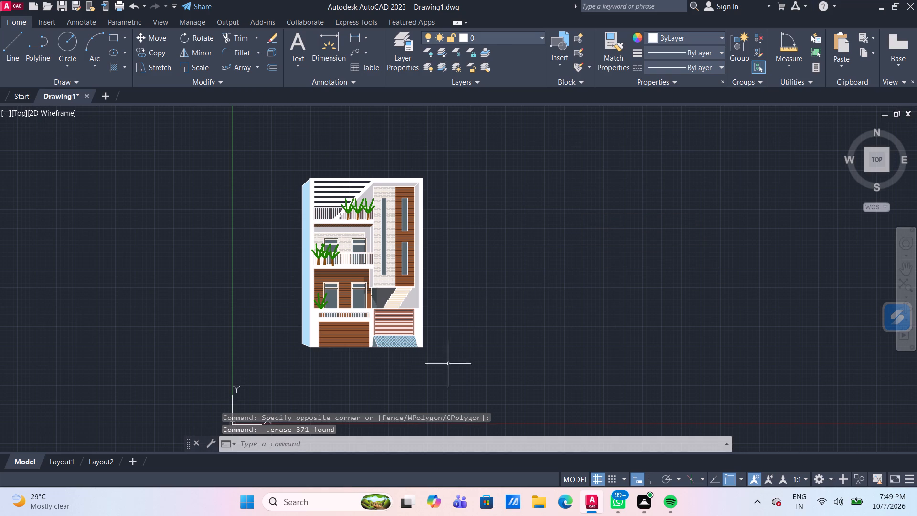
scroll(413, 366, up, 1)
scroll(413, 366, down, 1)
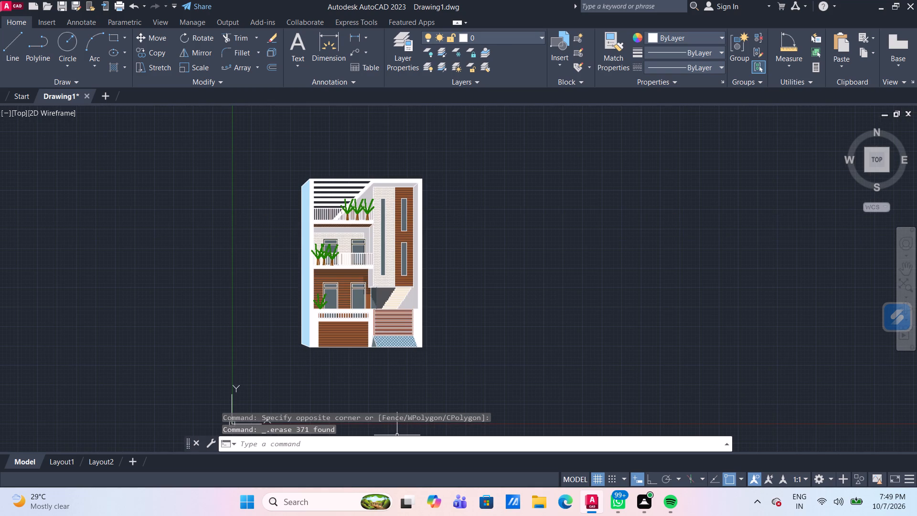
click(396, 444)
Turn off command log file recording with LOGFILEOFF.
text(lo)
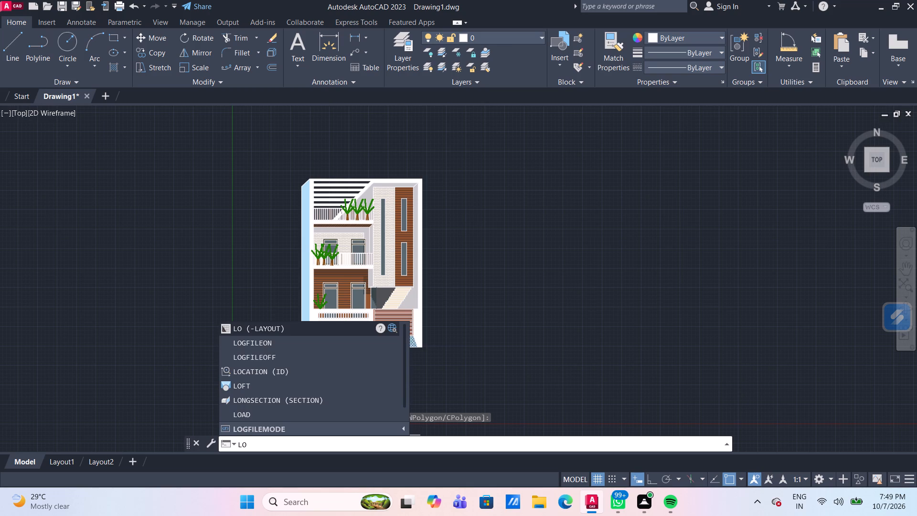
text(gf)
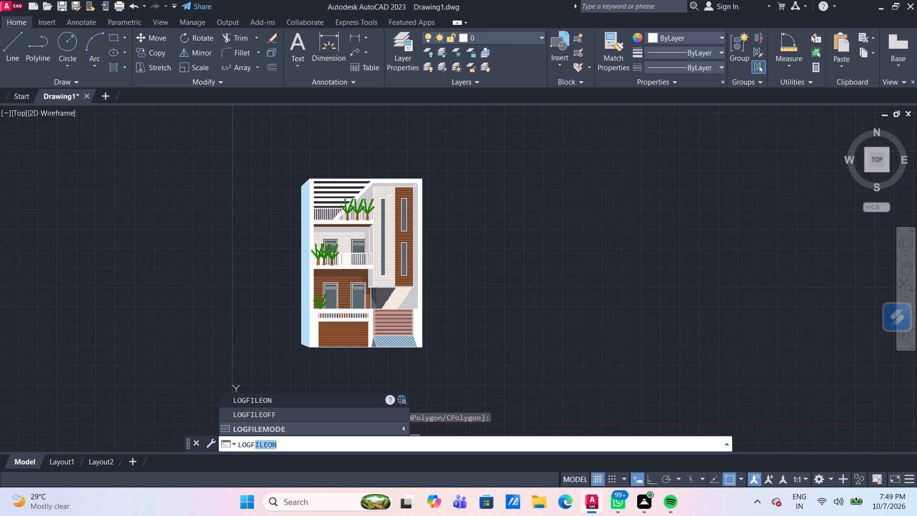
click(366, 415)
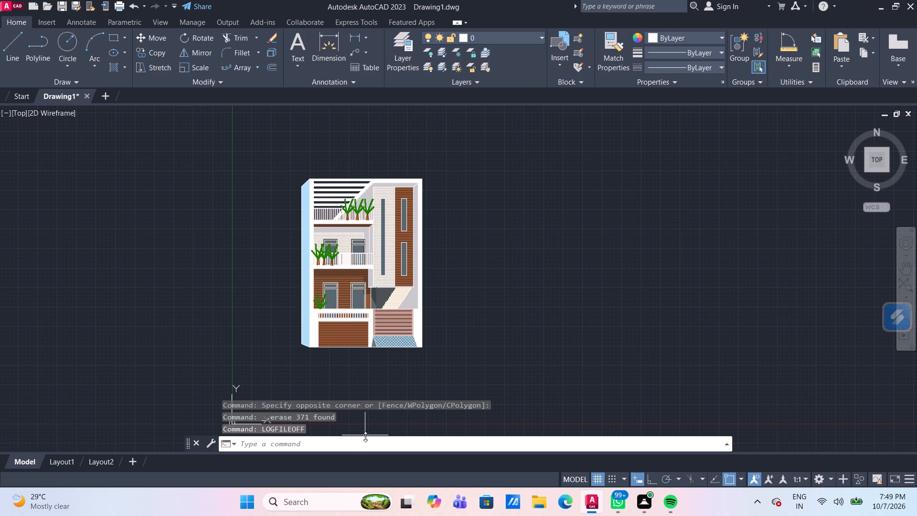
Set up a plot of the model on ISO A4 (297.00 x 210.00 MM) paper with the DWG To PDF.pc3 plotter.
click(370, 444)
text(plot)
key(Return)
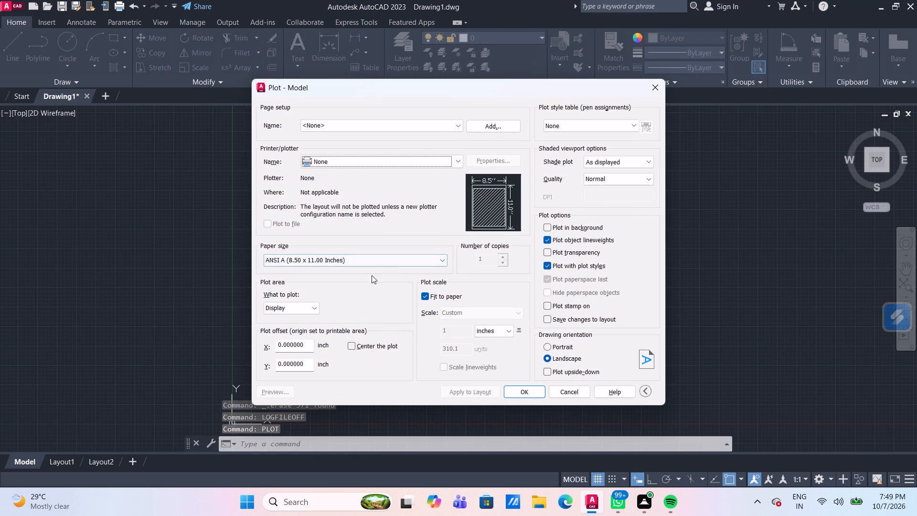
click(379, 263)
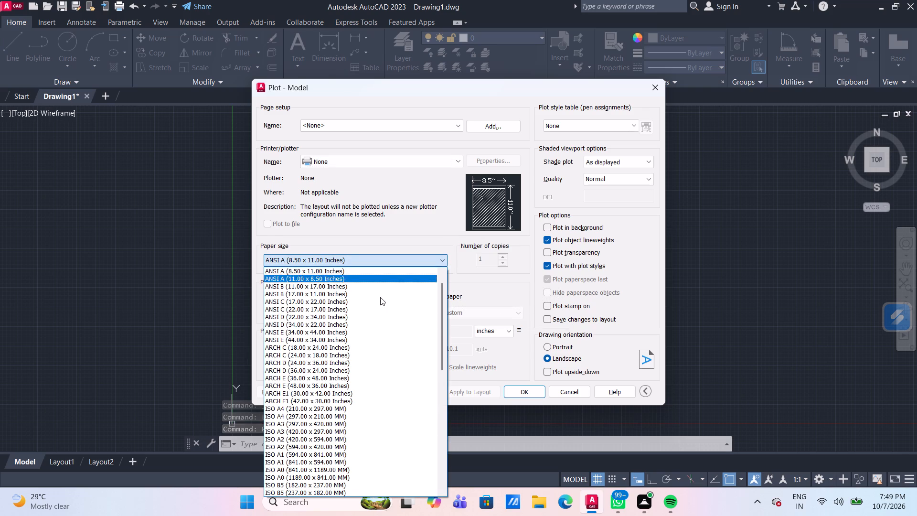
scroll(382, 323, down, 7)
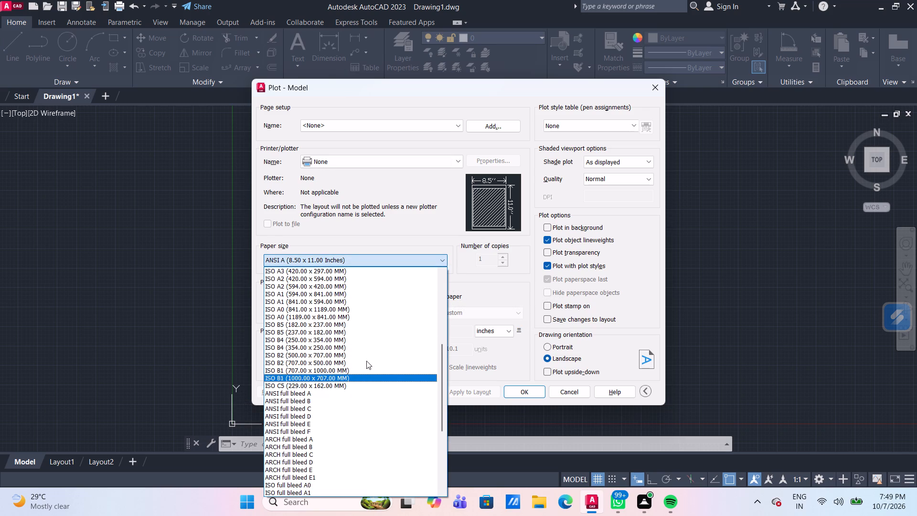
scroll(342, 278, up, 1)
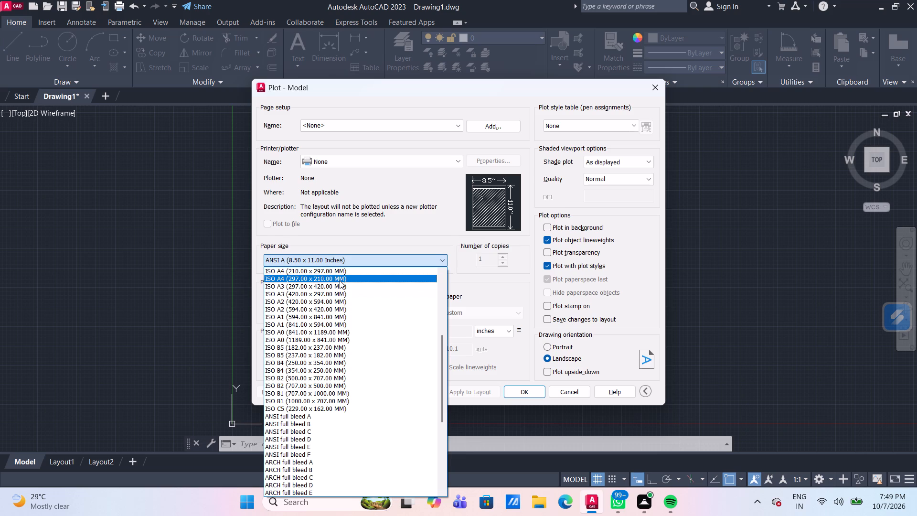
click(340, 280)
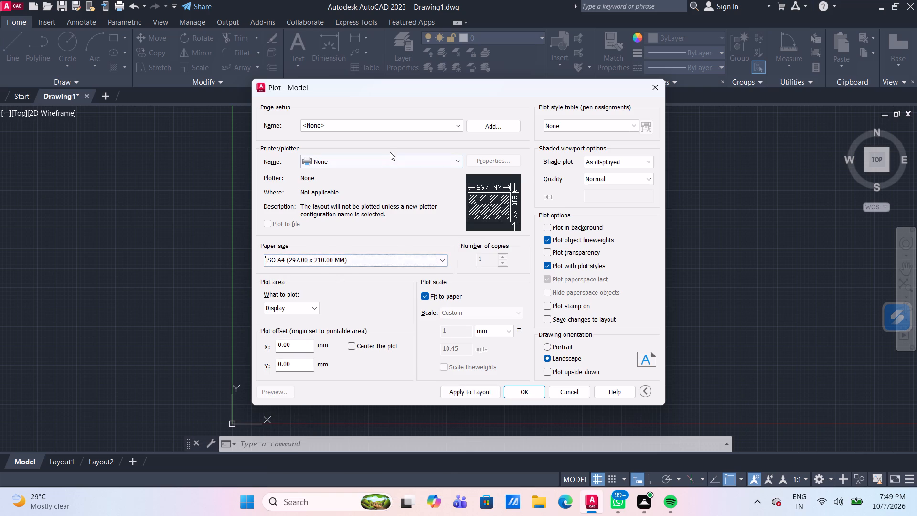
click(393, 162)
click(391, 299)
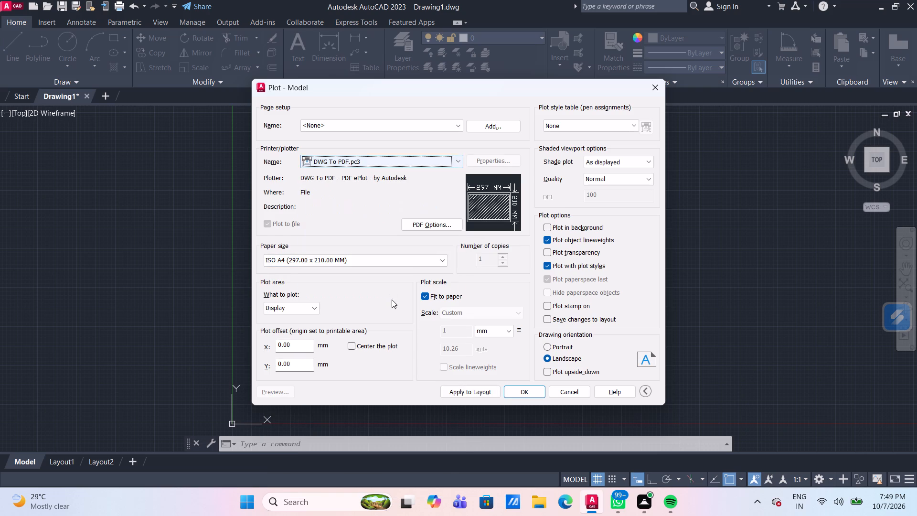
Define the plot area as a window enclosing the whole house elevation, centre the plot, and accept the plot settings.
click(307, 311)
click(302, 343)
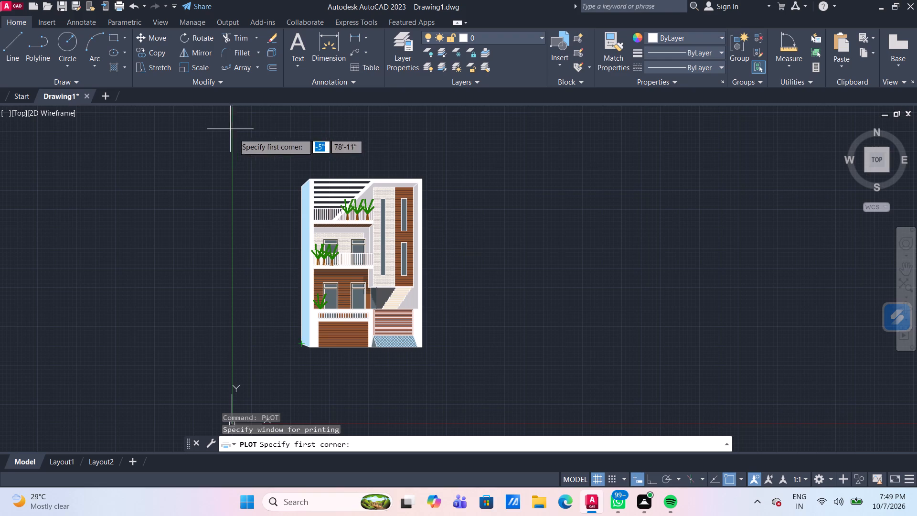
click(285, 168)
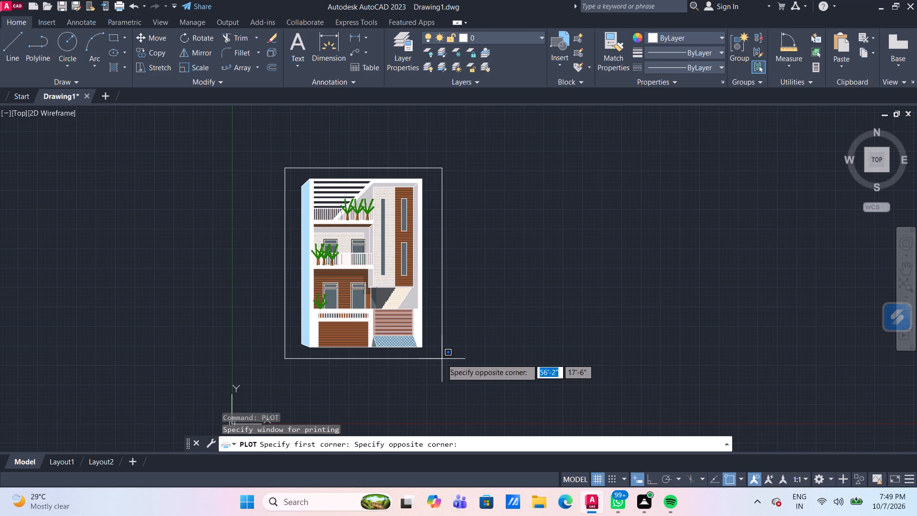
click(442, 359)
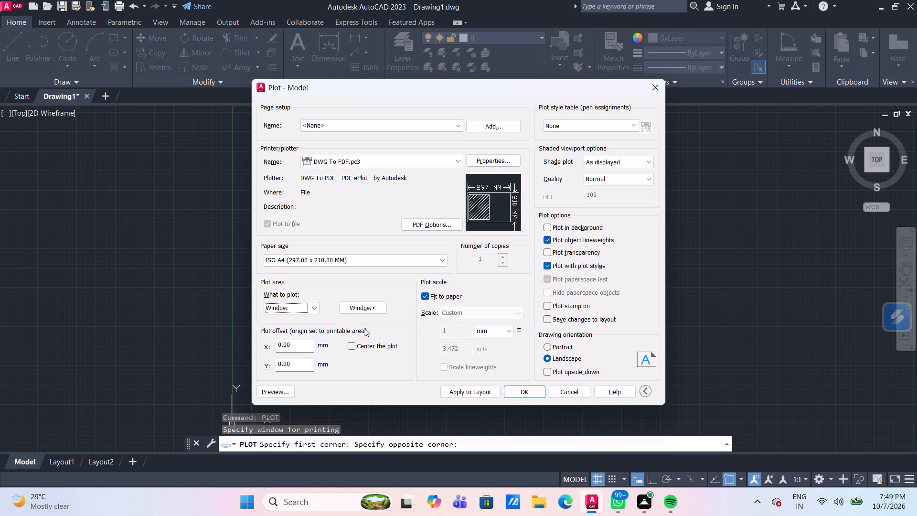
click(353, 346)
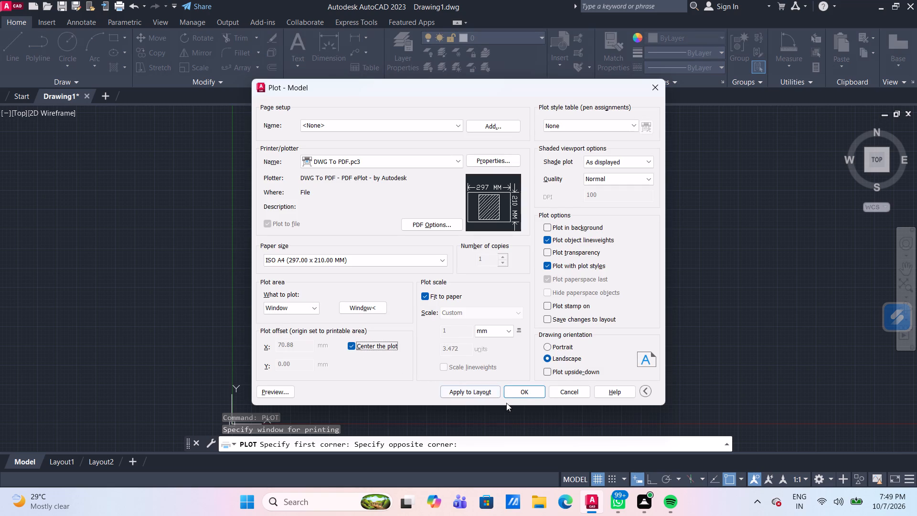
click(527, 393)
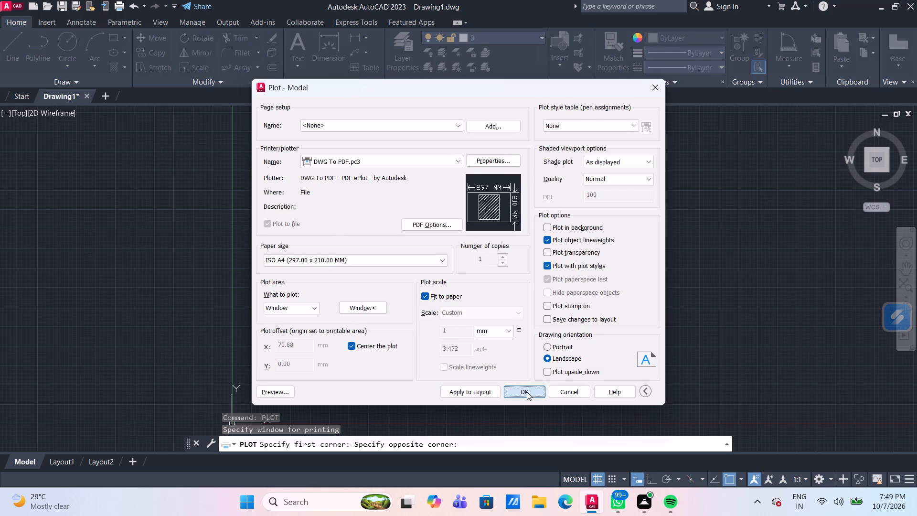
Save the PDF plot as "morden elevation house" in the CDA PDF folder on the Desktop.
click(482, 357)
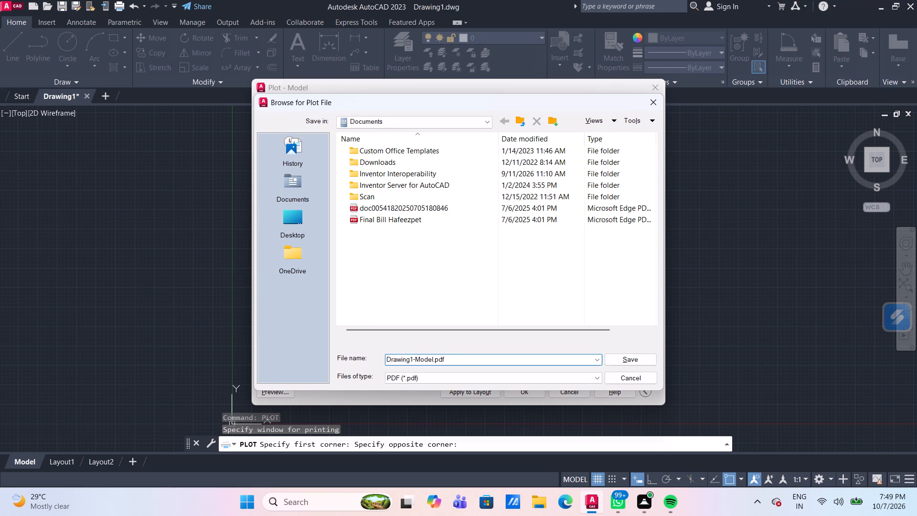
key(BackSpace)
key(BackSpace)
key(BackSpace)
key(BackSpace)
key(BackSpace)
key(BackSpace)
key(BackSpace)
key(BackSpace)
key(BackSpace)
key(BackSpace)
key(BackSpace)
key(BackSpace)
key(BackSpace)
key(BackSpace)
key(BackSpace)
key(BackSpace)
key(BackSpace)
key(BackSpace)
key(BackSpace)
key(BackSpace)
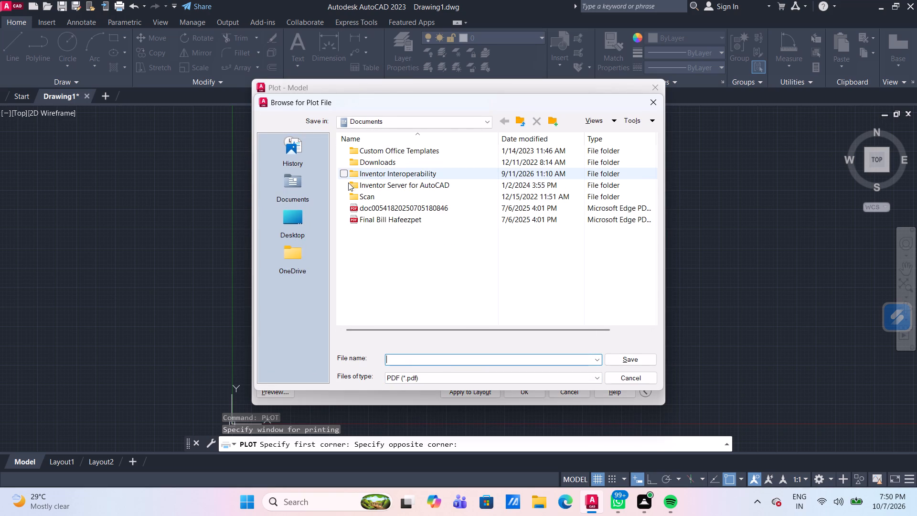
click(283, 222)
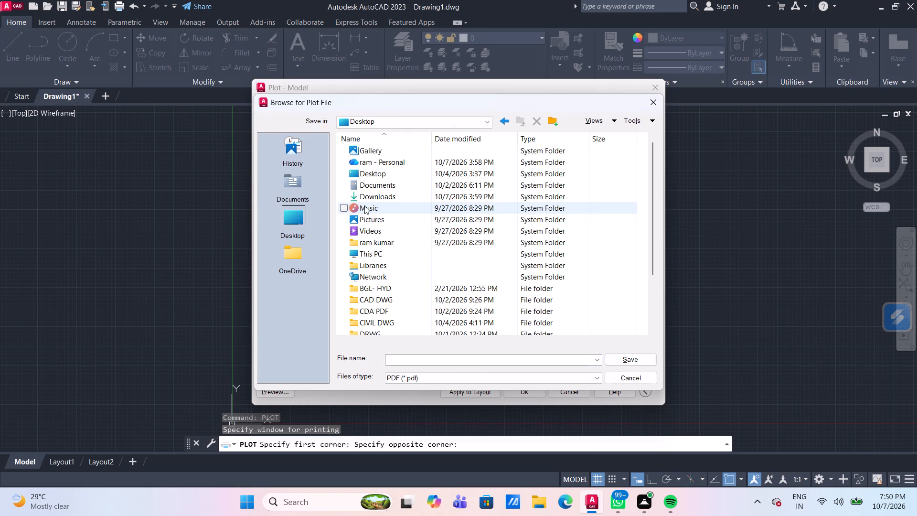
click(393, 312)
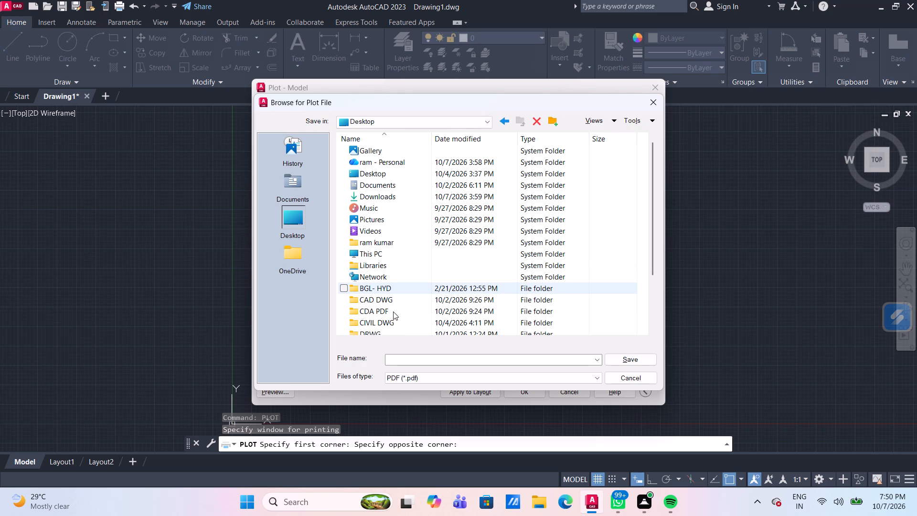
double_click(393, 312)
click(440, 360)
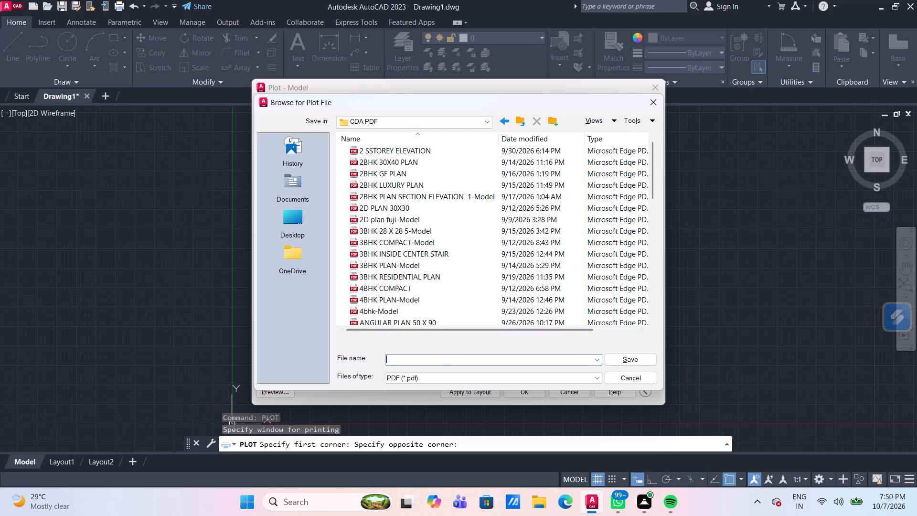
text(mo)
key(r)
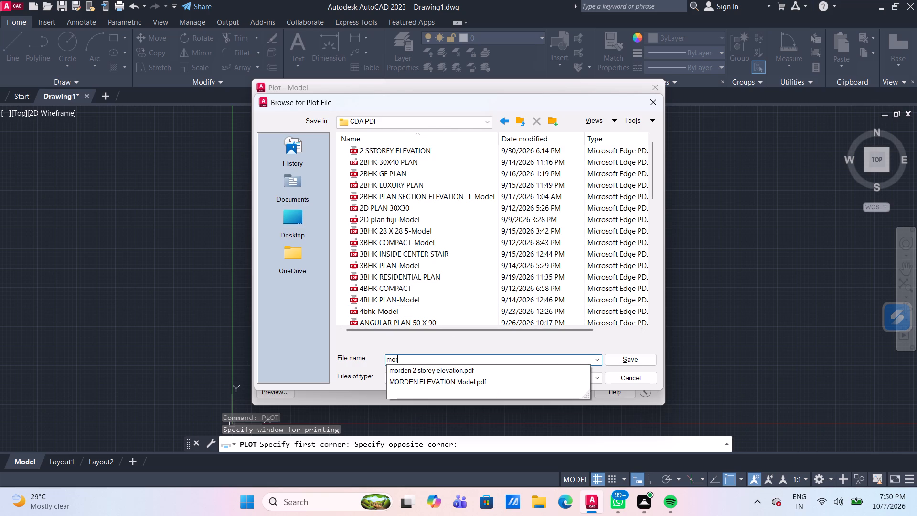
text(den)
key(space)
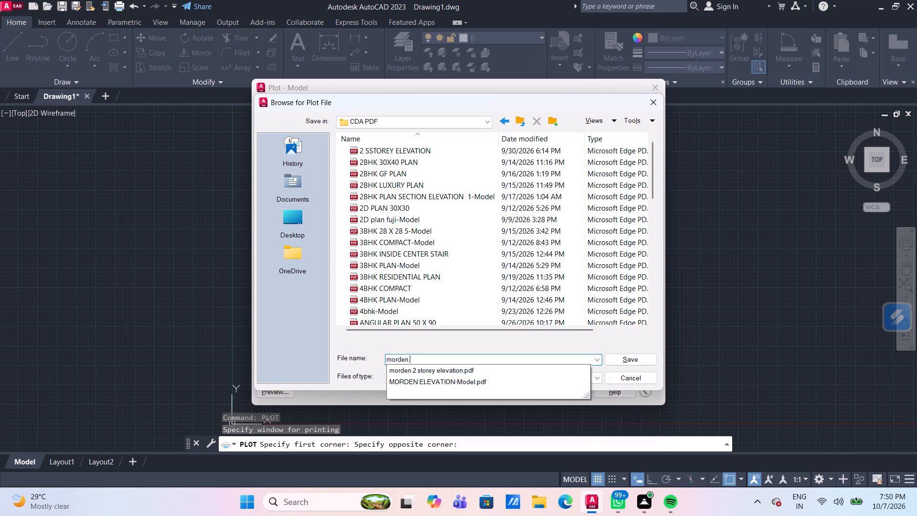
key(e)
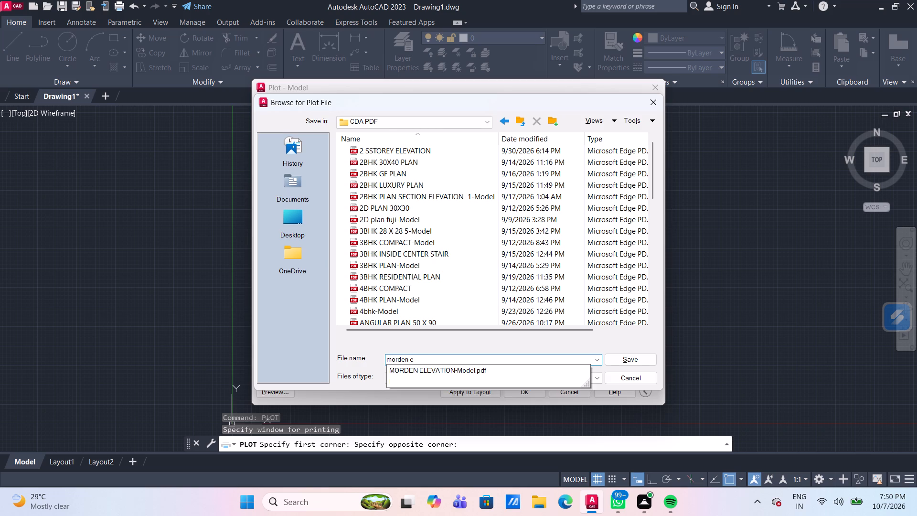
key(l)
key(e)
key(v)
key(a)
text(tion)
key(space)
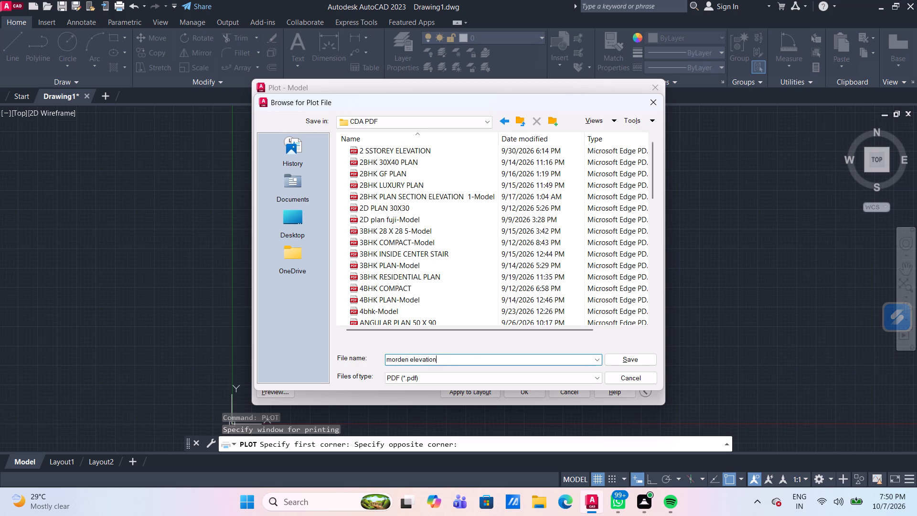
key(BackSpace)
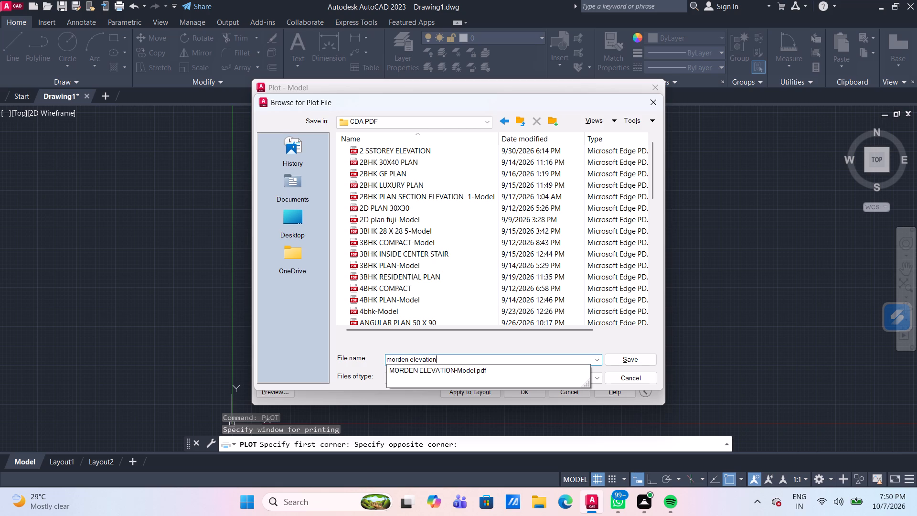
key(space)
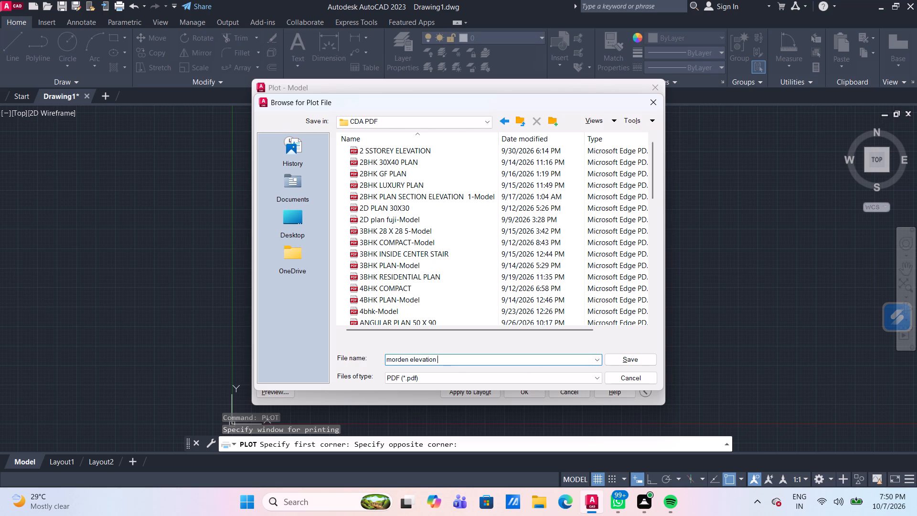
text(house)
click(628, 362)
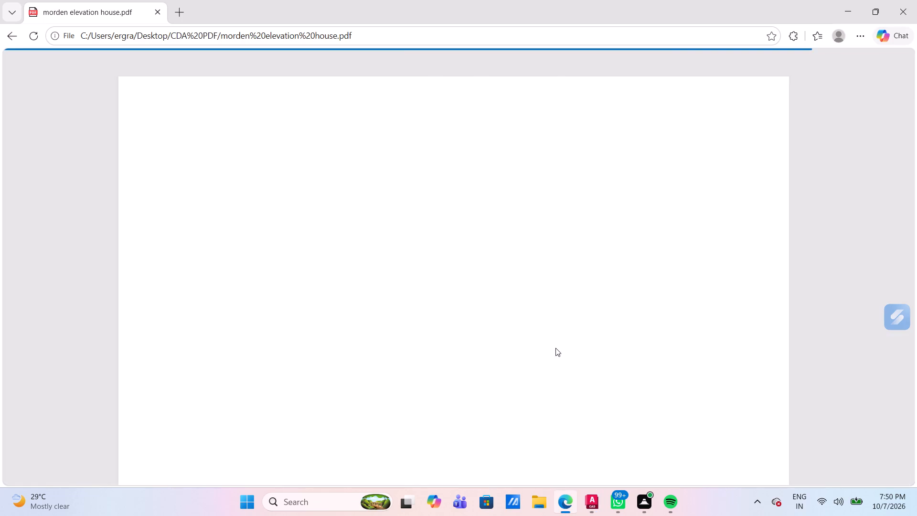
Look over the plotted house elevation PDF in Microsoft Edge and close it.
scroll(626, 377, down, 1)
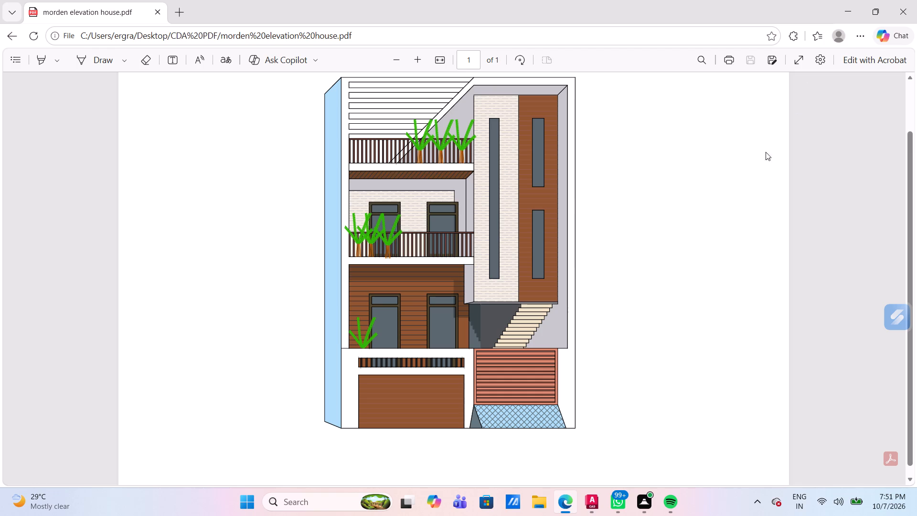
scroll(673, 170, up, 1)
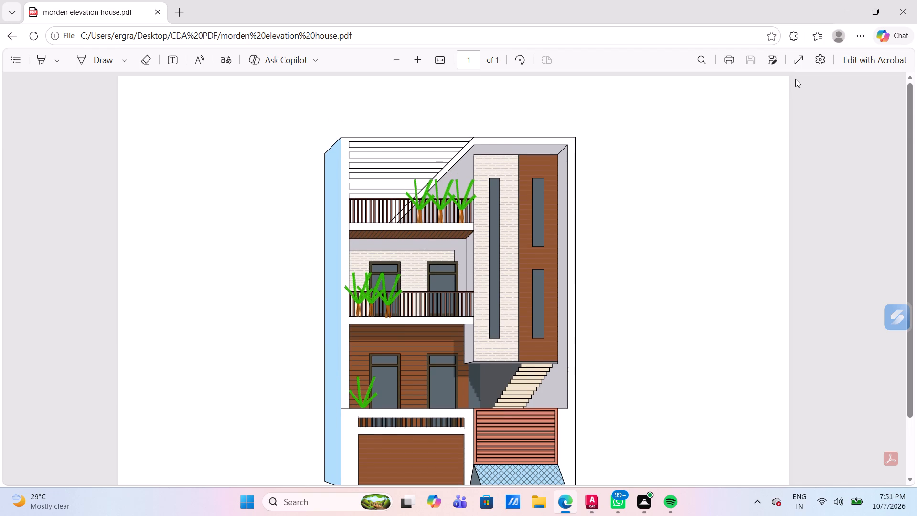
click(902, 14)
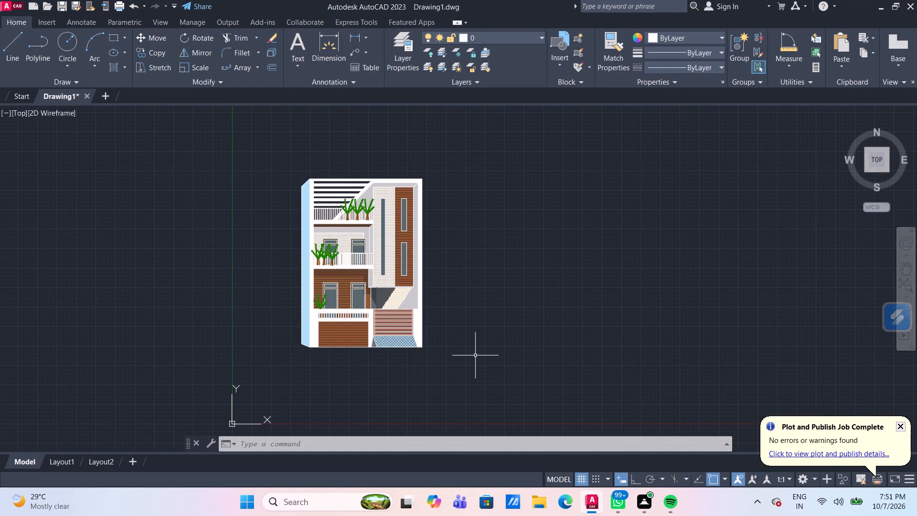
Save the drawing as "morden elevation house" in the CAD DWG folder on the Desktop.
key(ctrl+s)
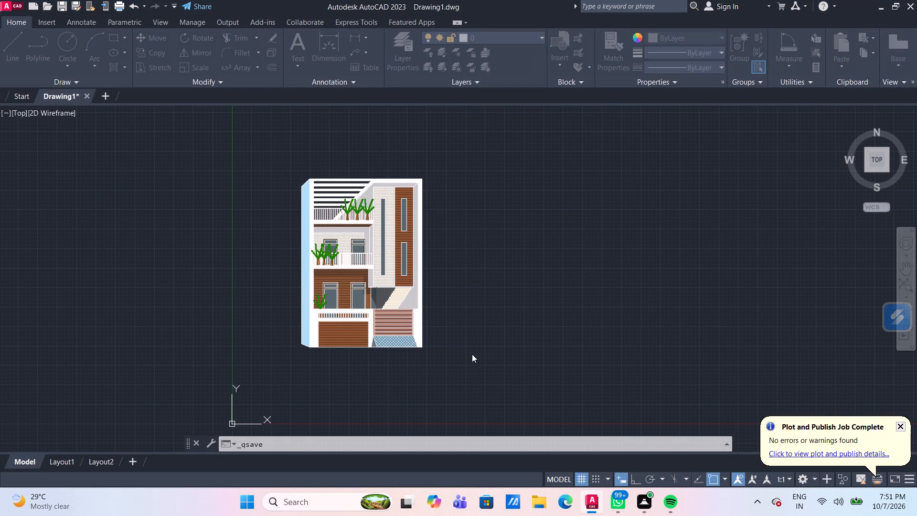
click(293, 210)
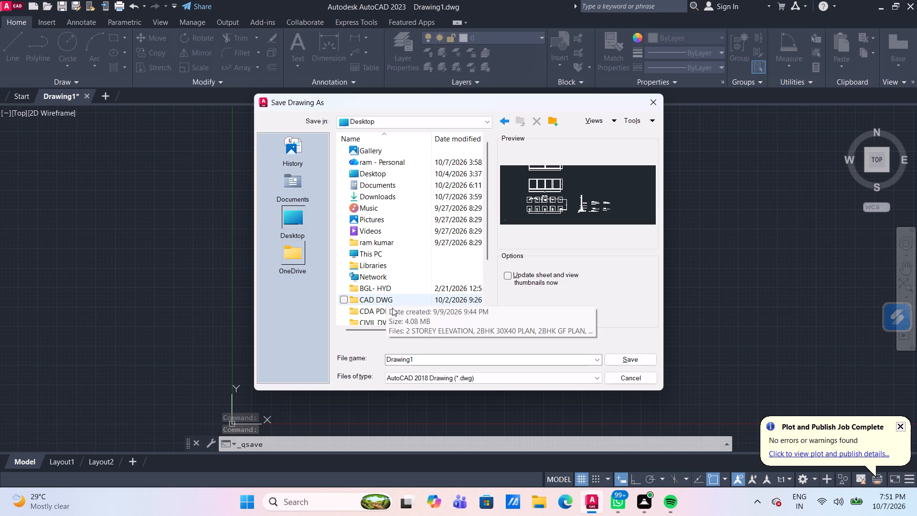
double_click(397, 302)
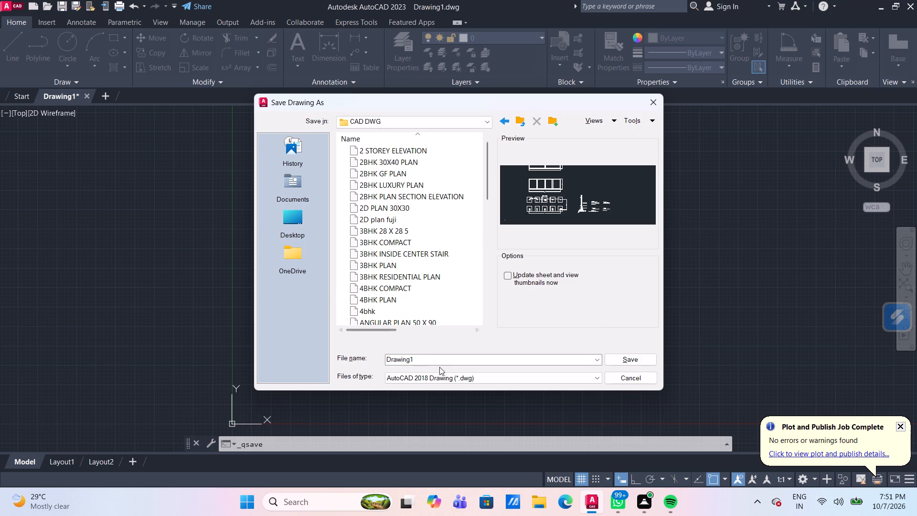
click(439, 359)
text(morden elevation house)
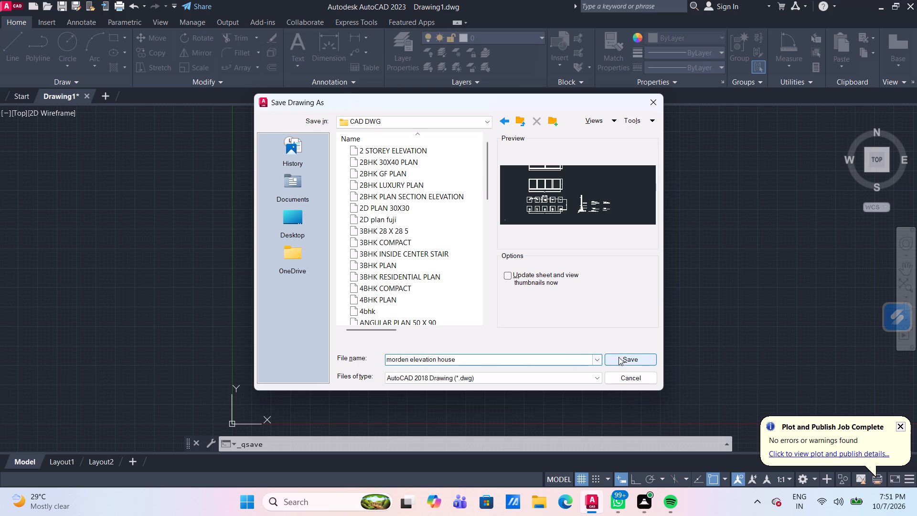
click(620, 358)
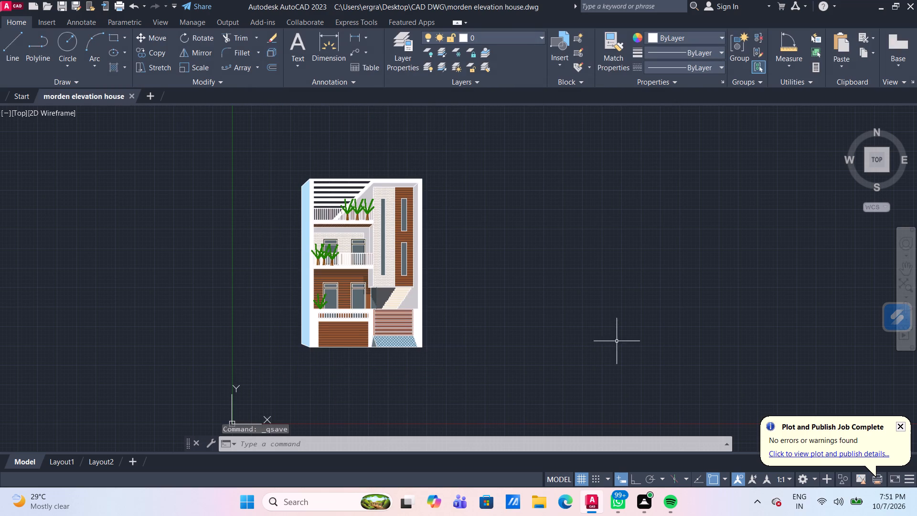